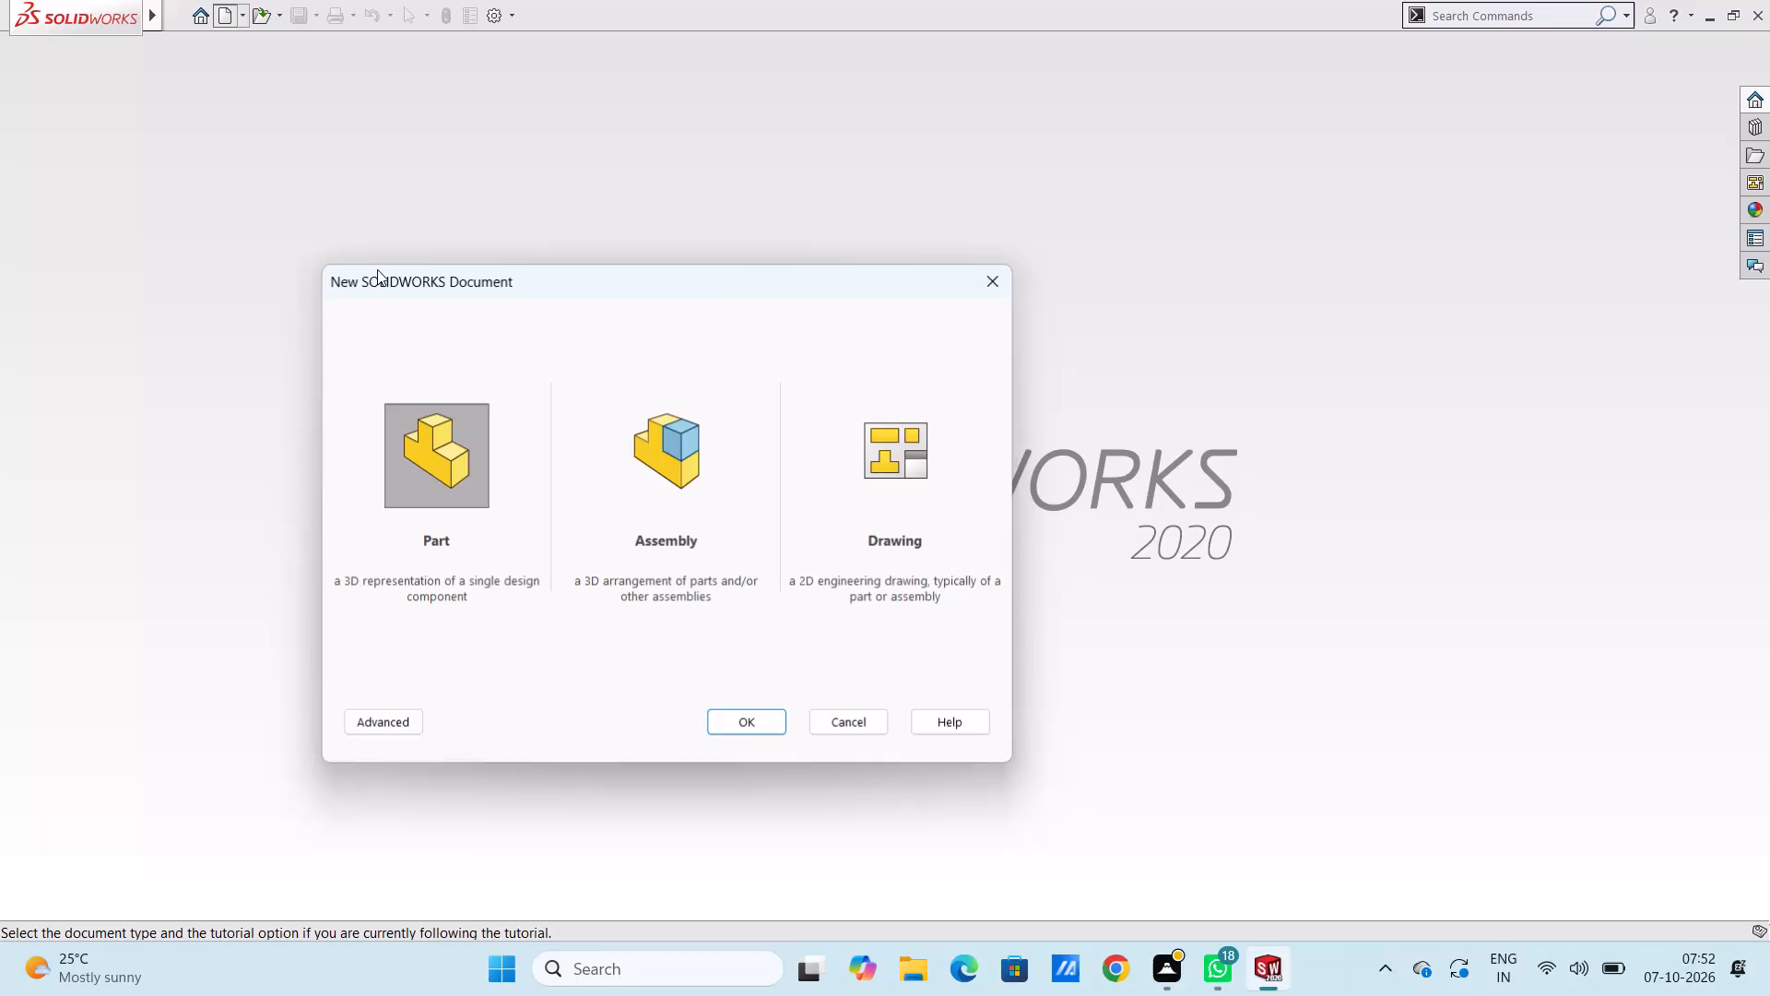
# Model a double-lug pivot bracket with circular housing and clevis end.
# Create a new part document and start a sketch on the Top Plane.
pyautogui.click(751, 720)
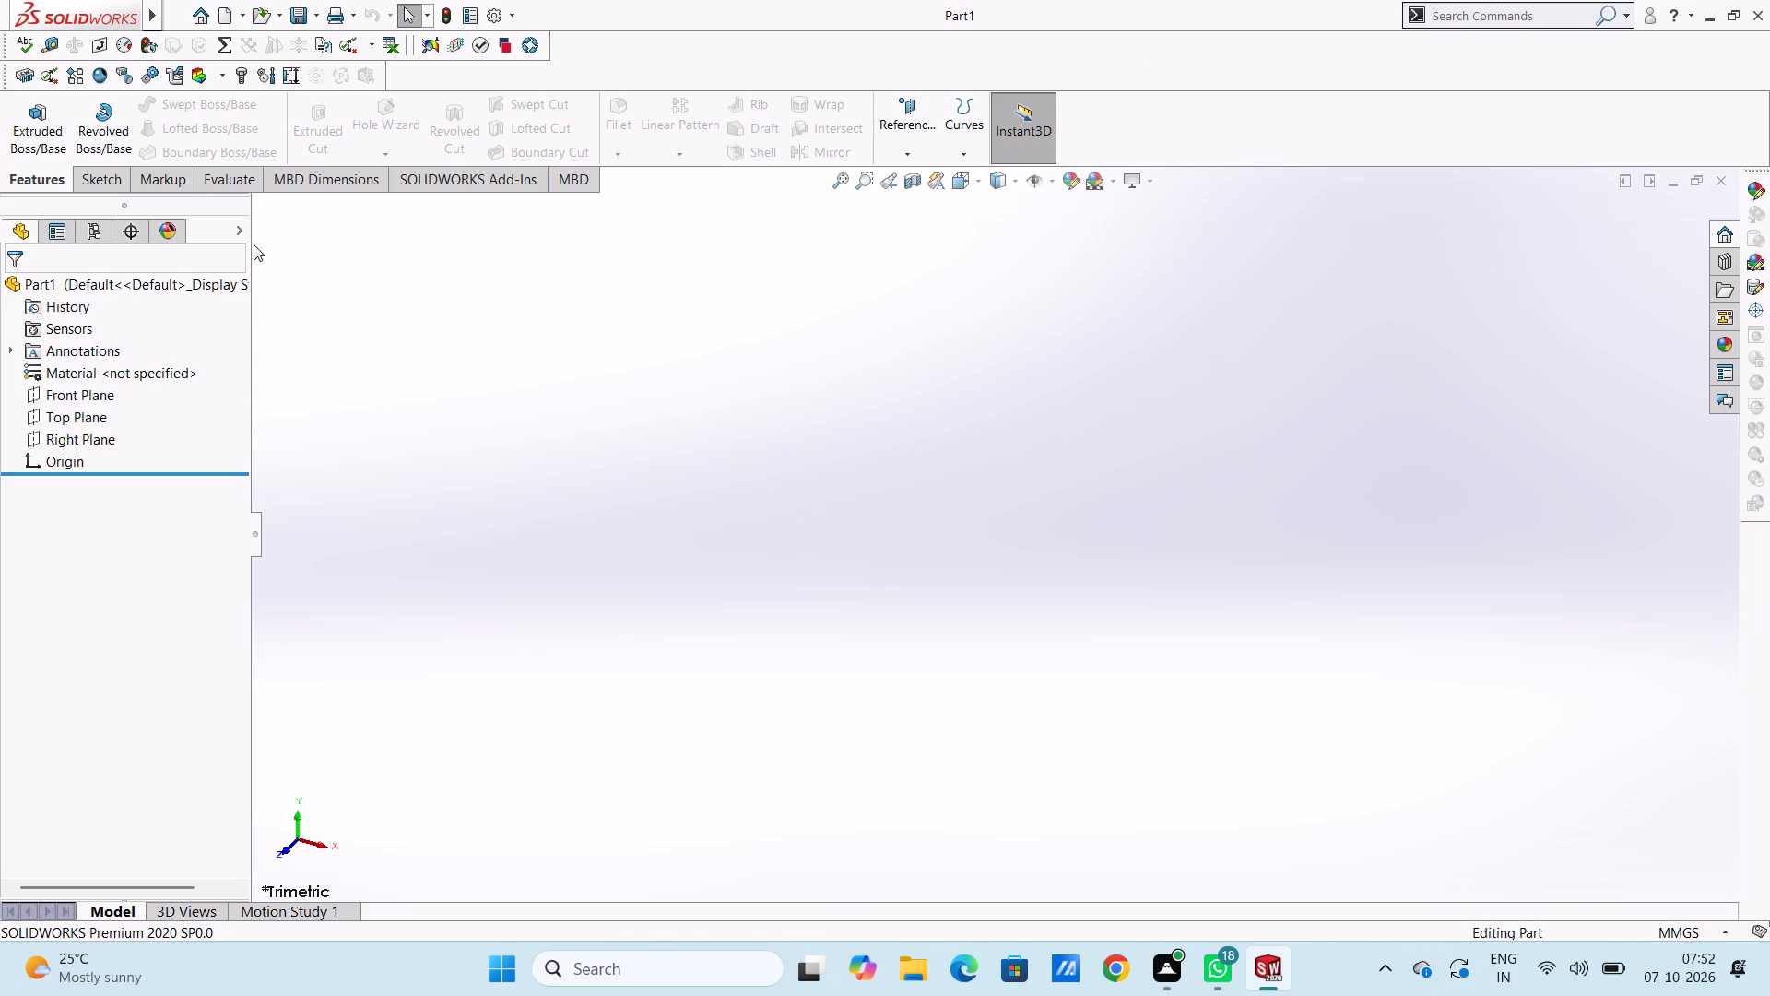
pyautogui.click(82, 410)
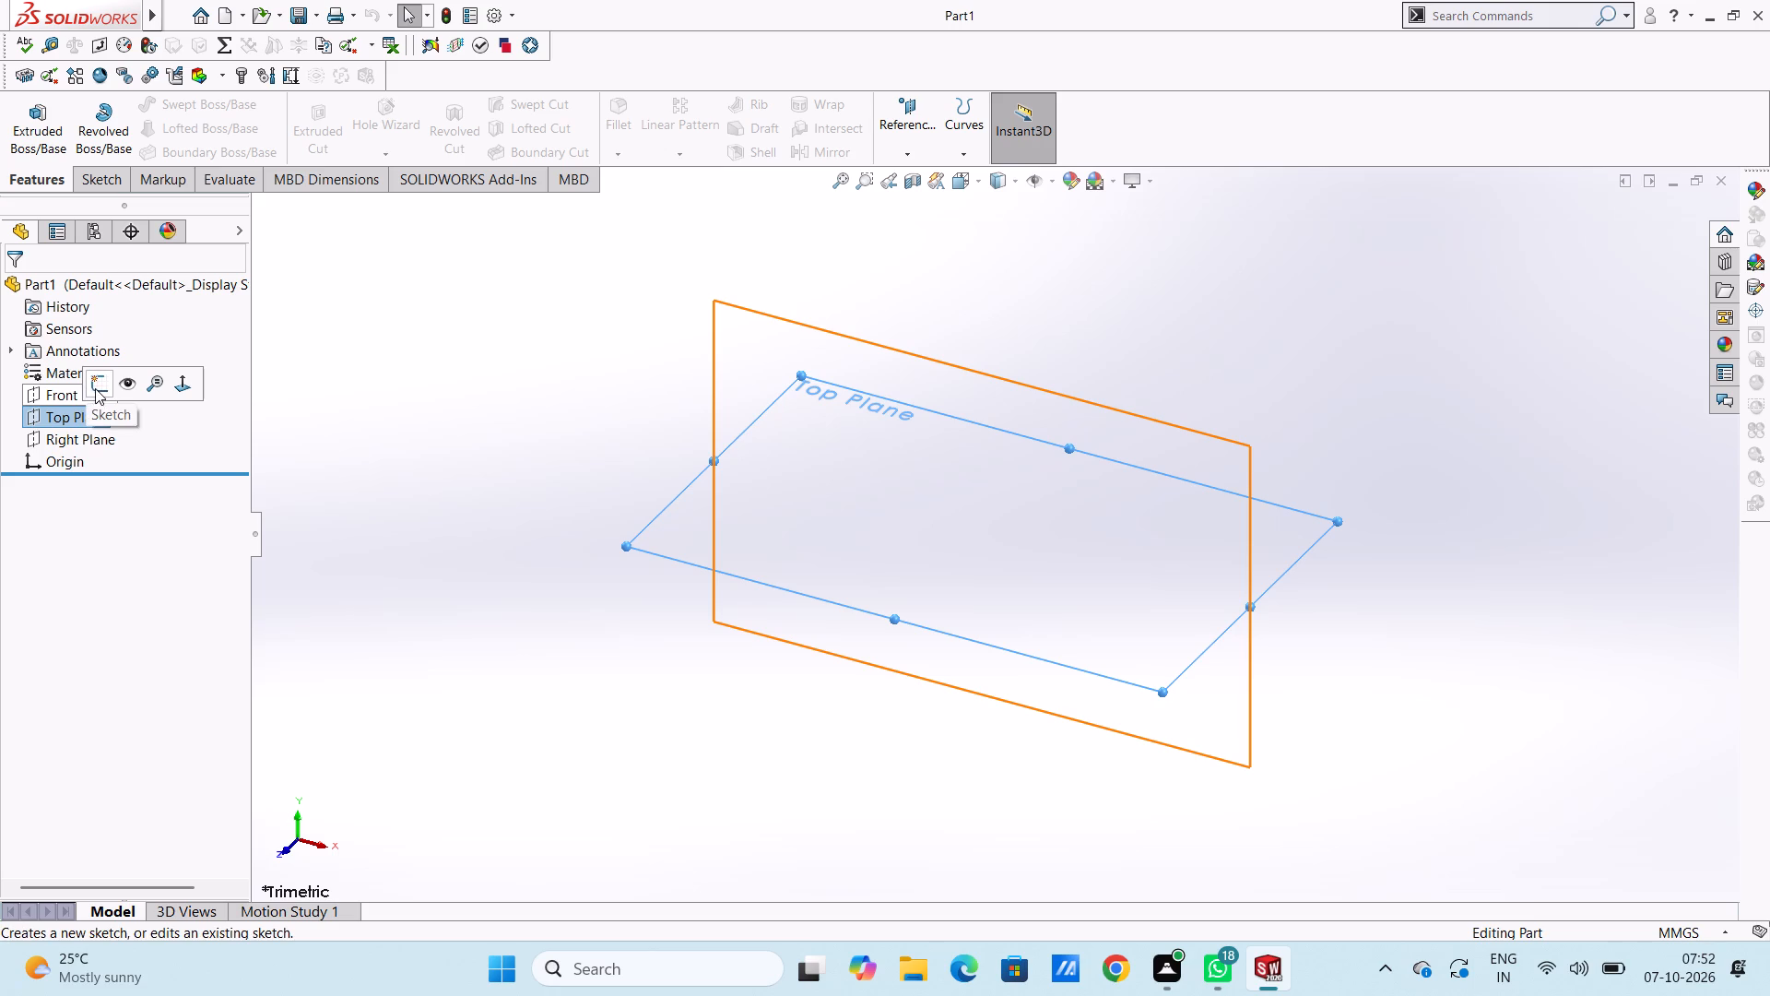
pyautogui.click(97, 388)
pyautogui.click(438, 448)
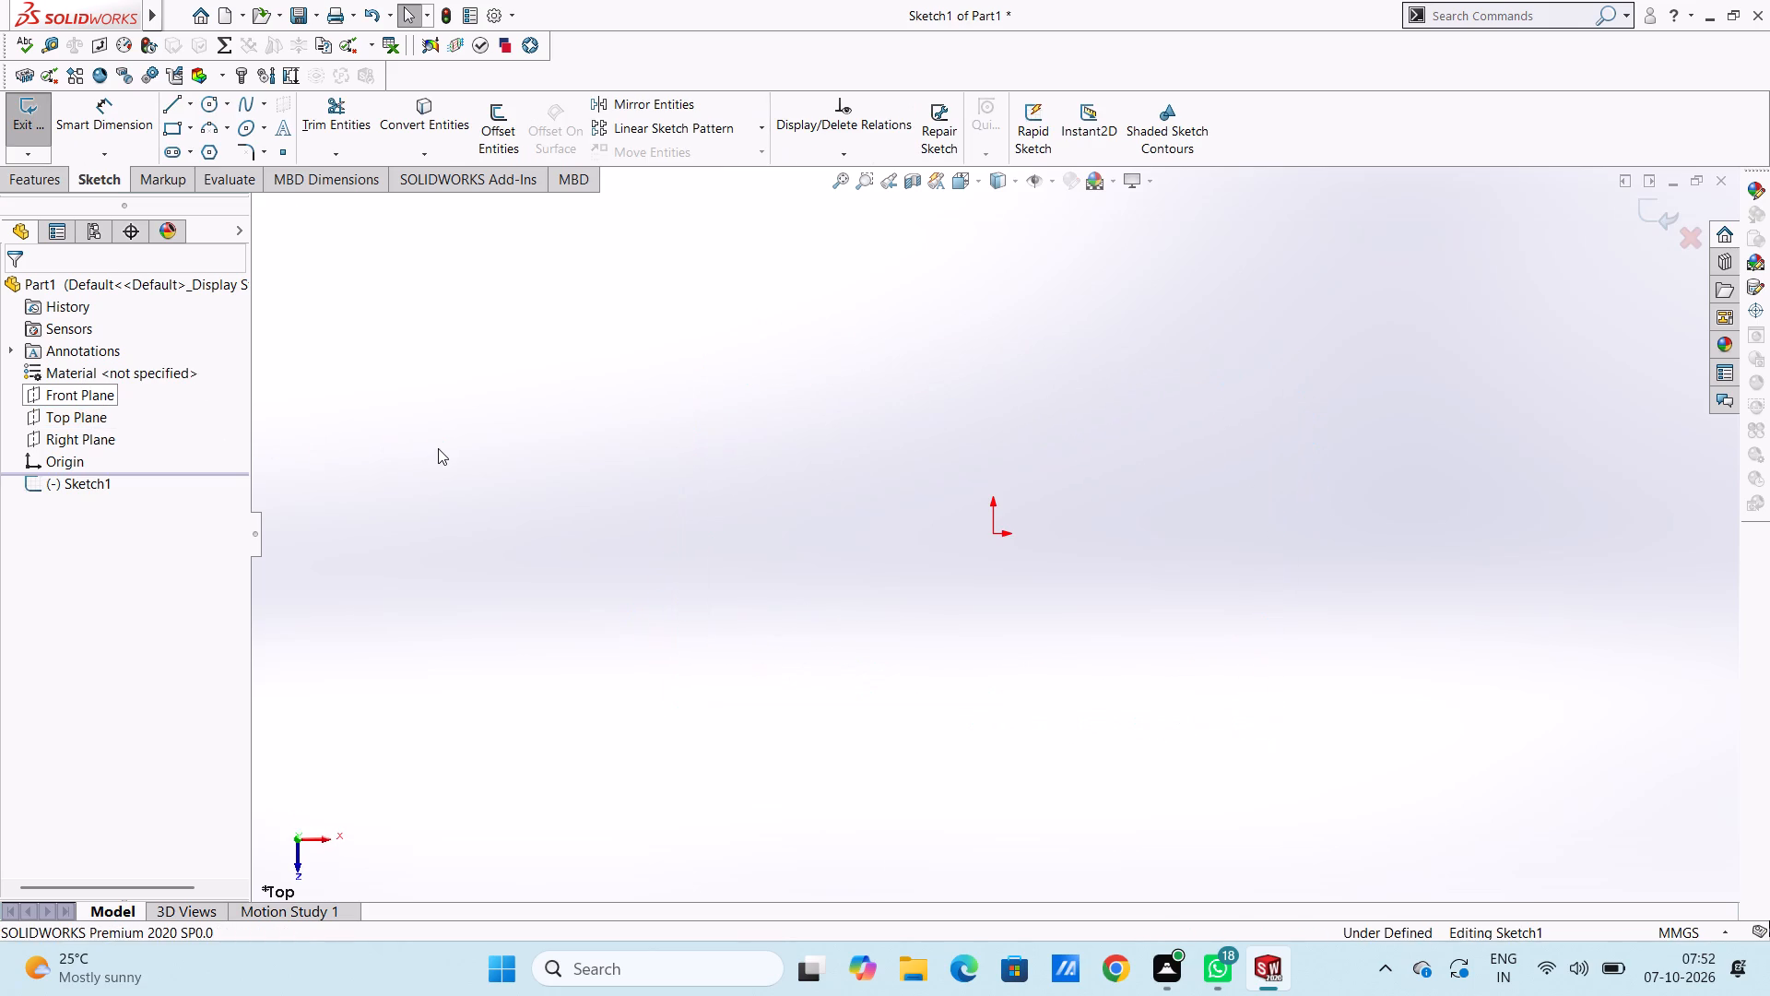
# Sketch three concentric circles centred on the origin with radii of about 43 mm, 13.5 mm and 61.6 mm.
pyautogui.click(205, 109)
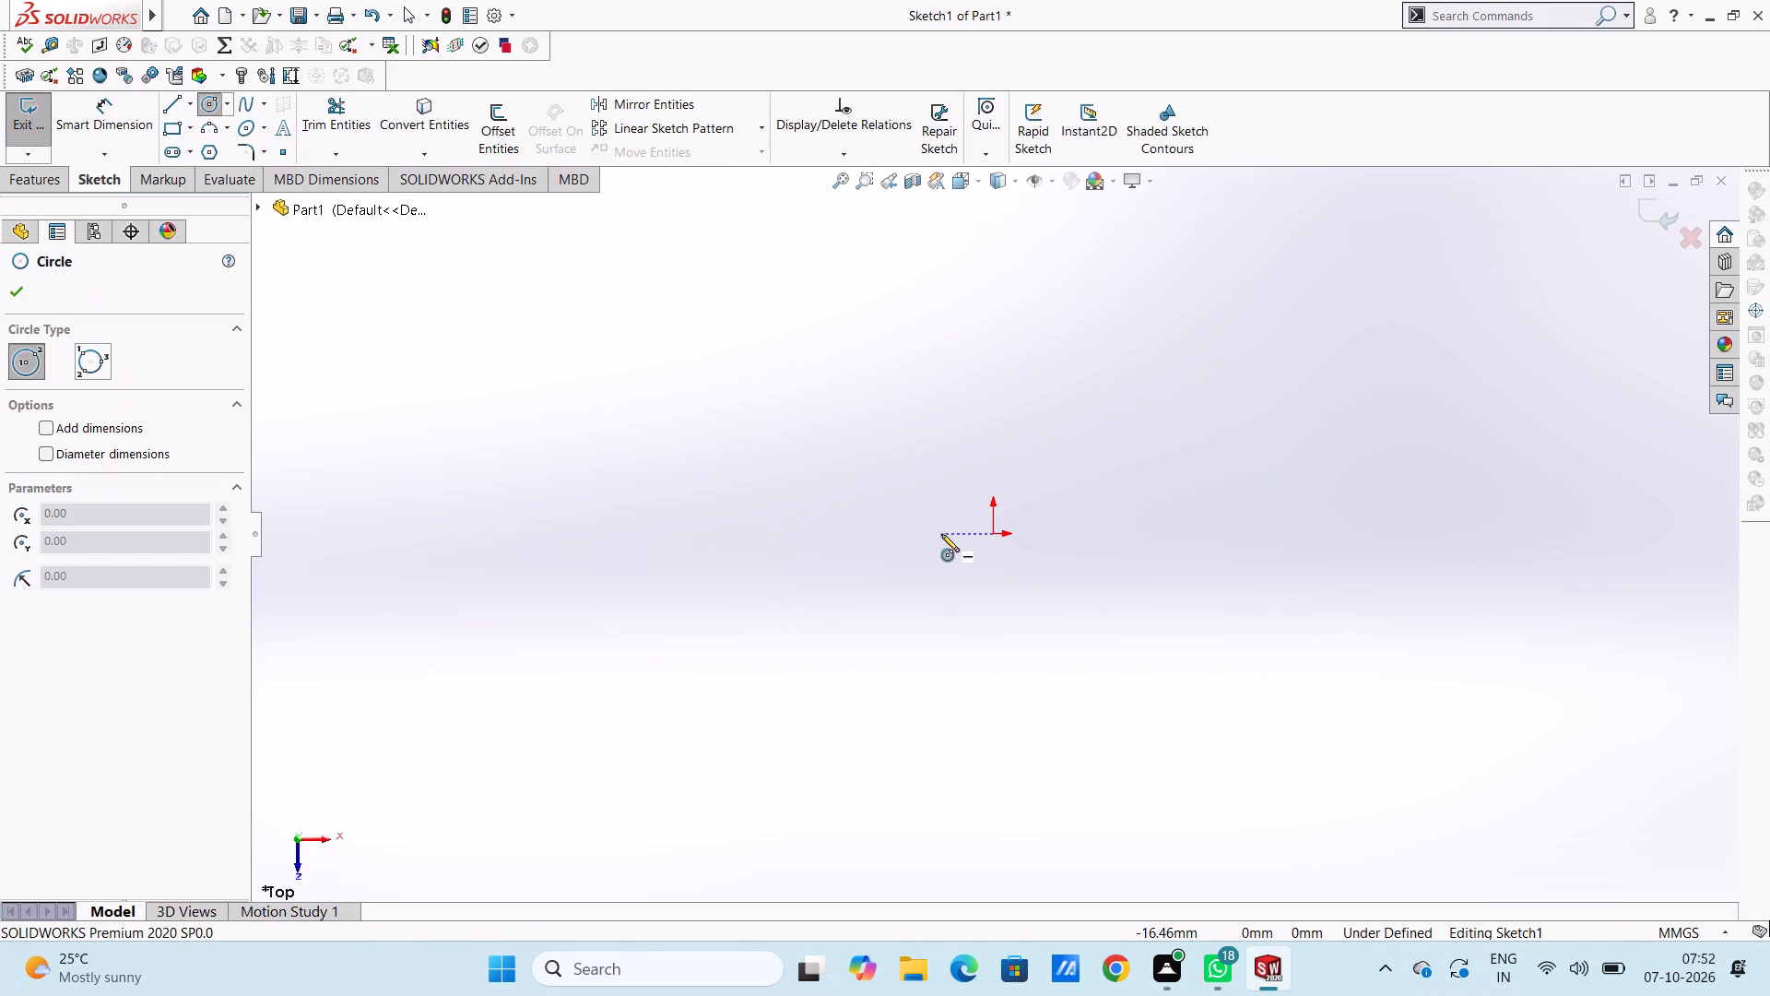
pyautogui.click(993, 530)
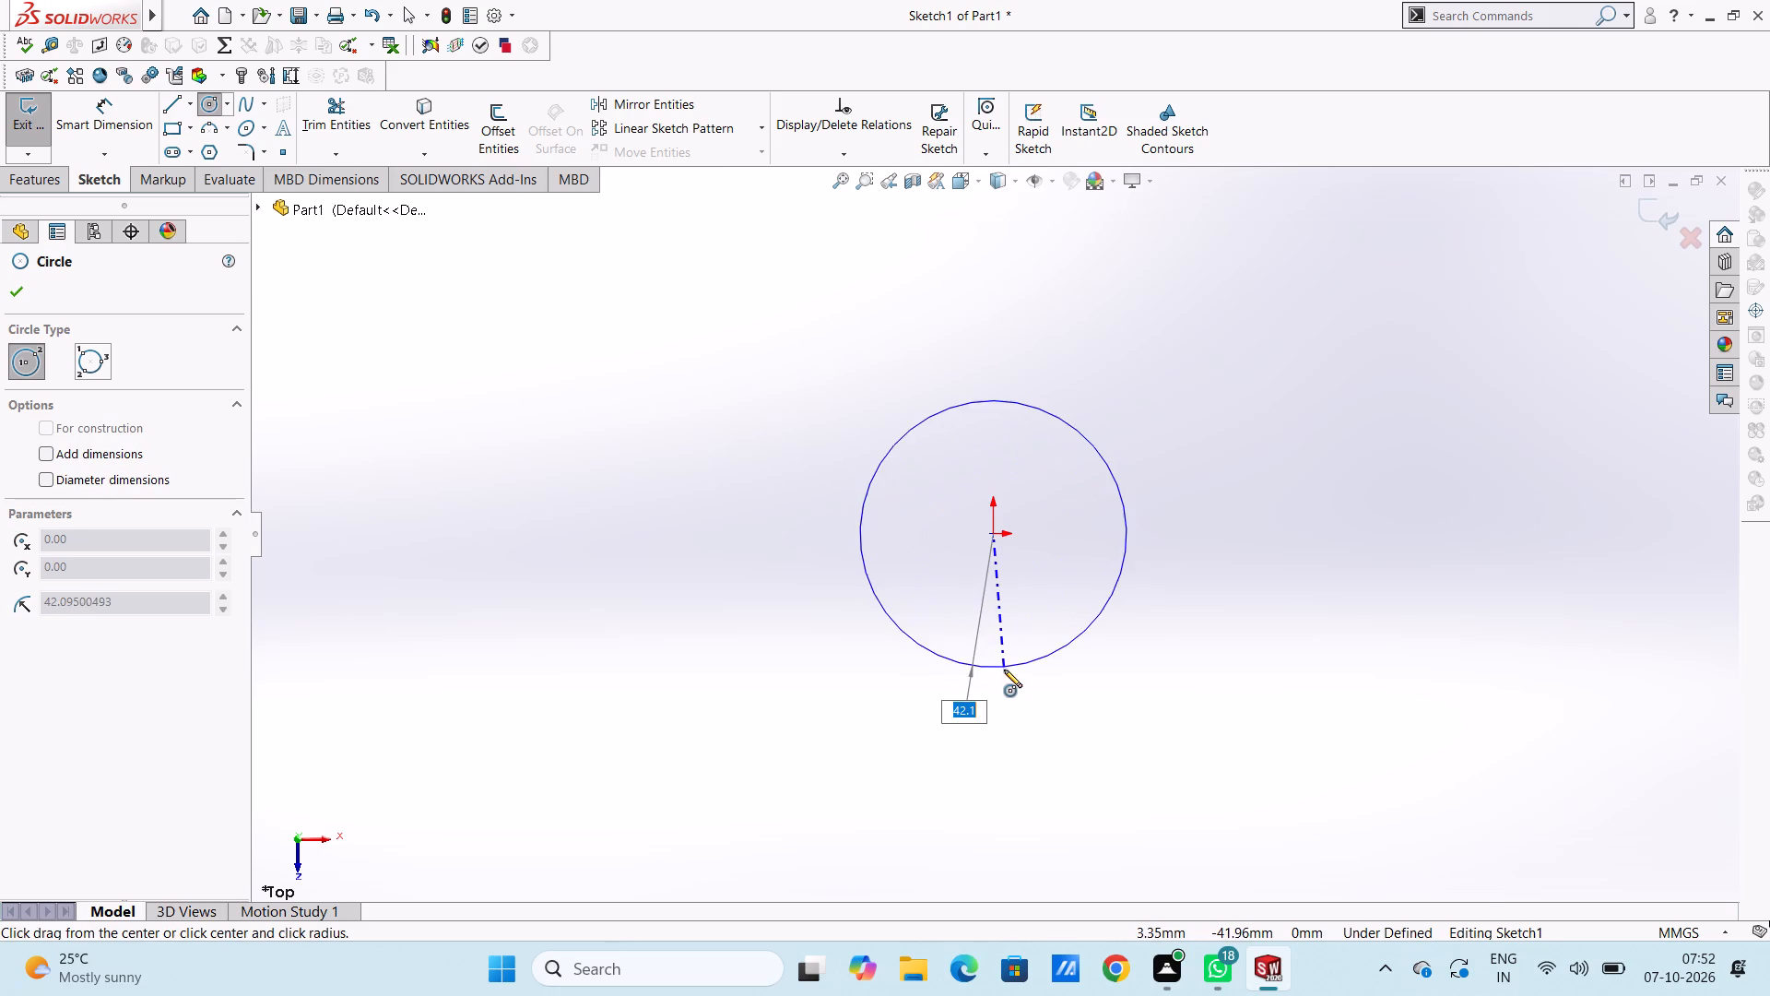
pyautogui.click(1005, 670)
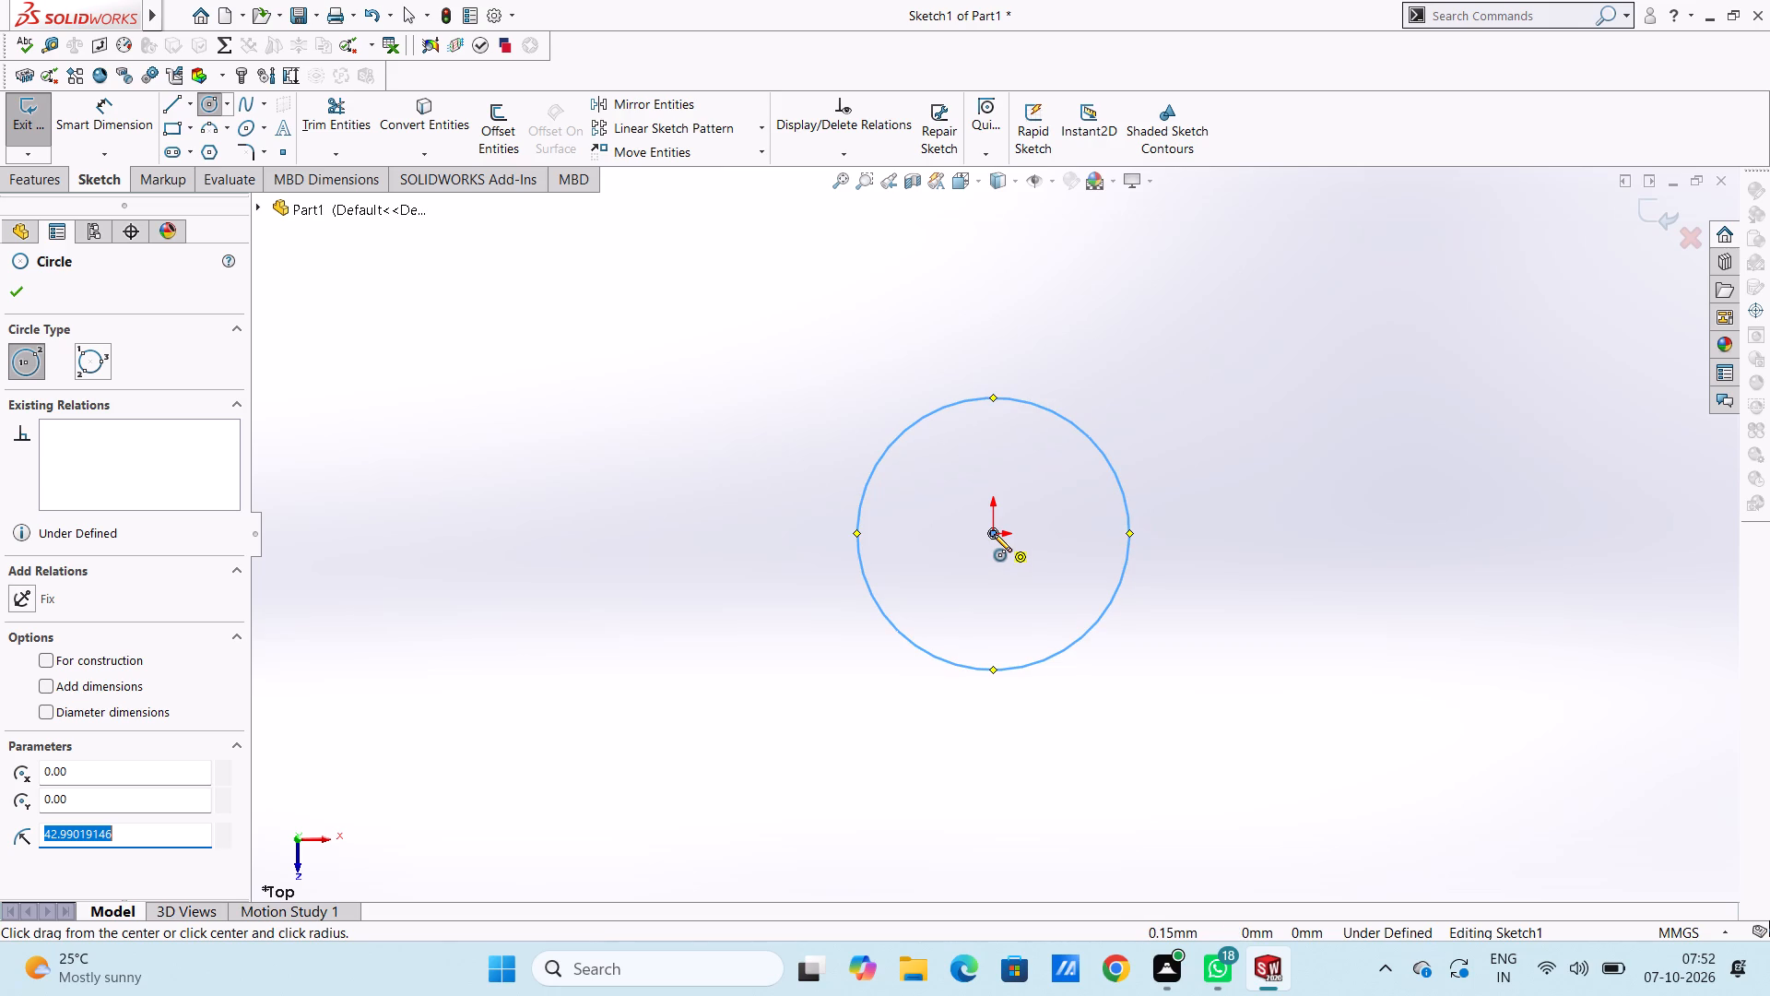
pyautogui.click(994, 534)
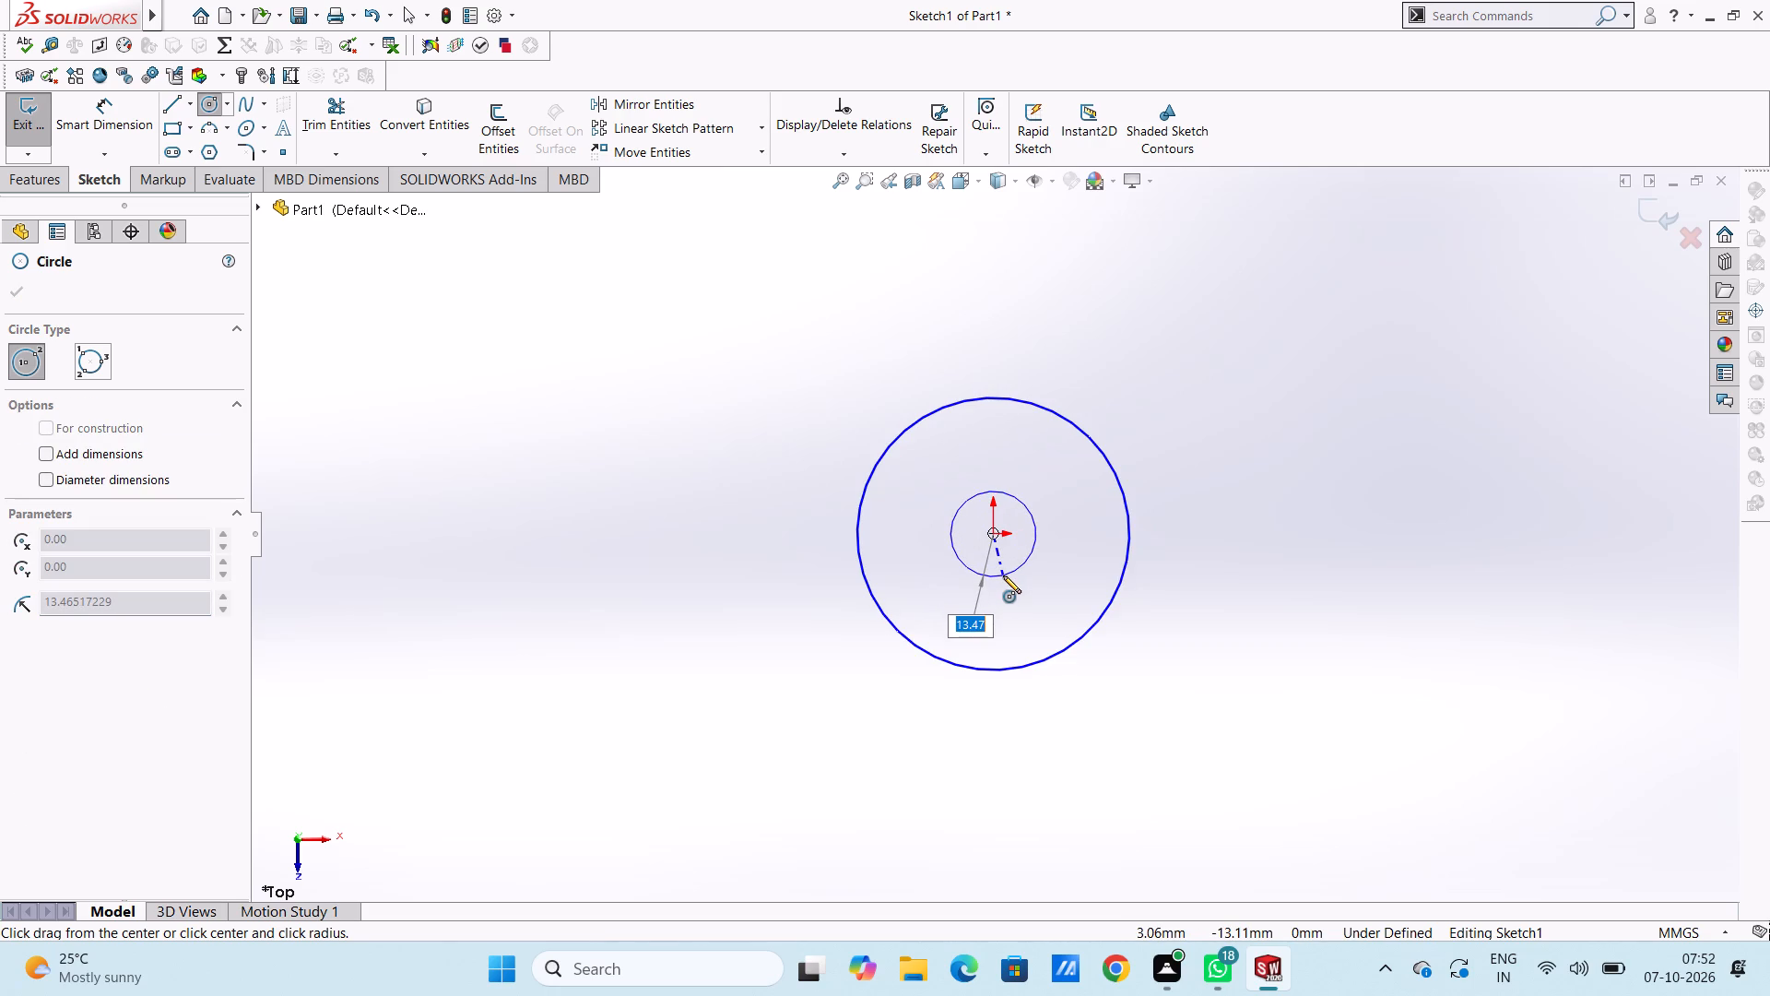
pyautogui.click(1003, 575)
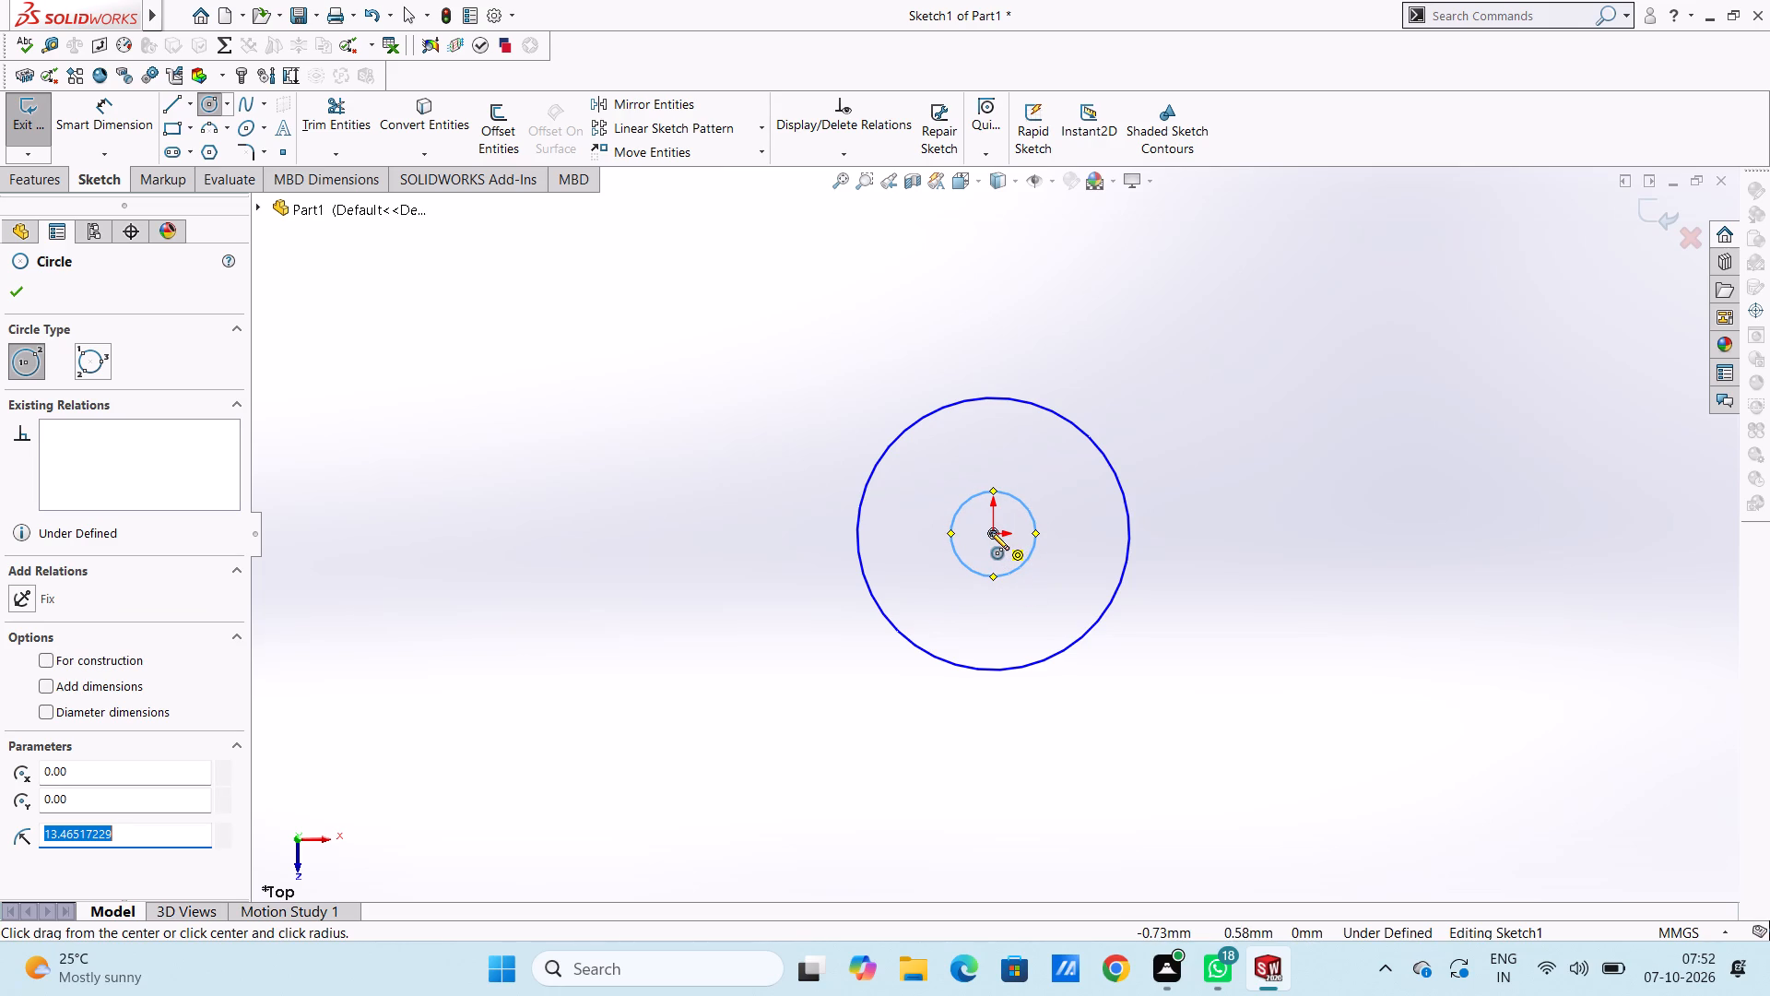
pyautogui.click(991, 532)
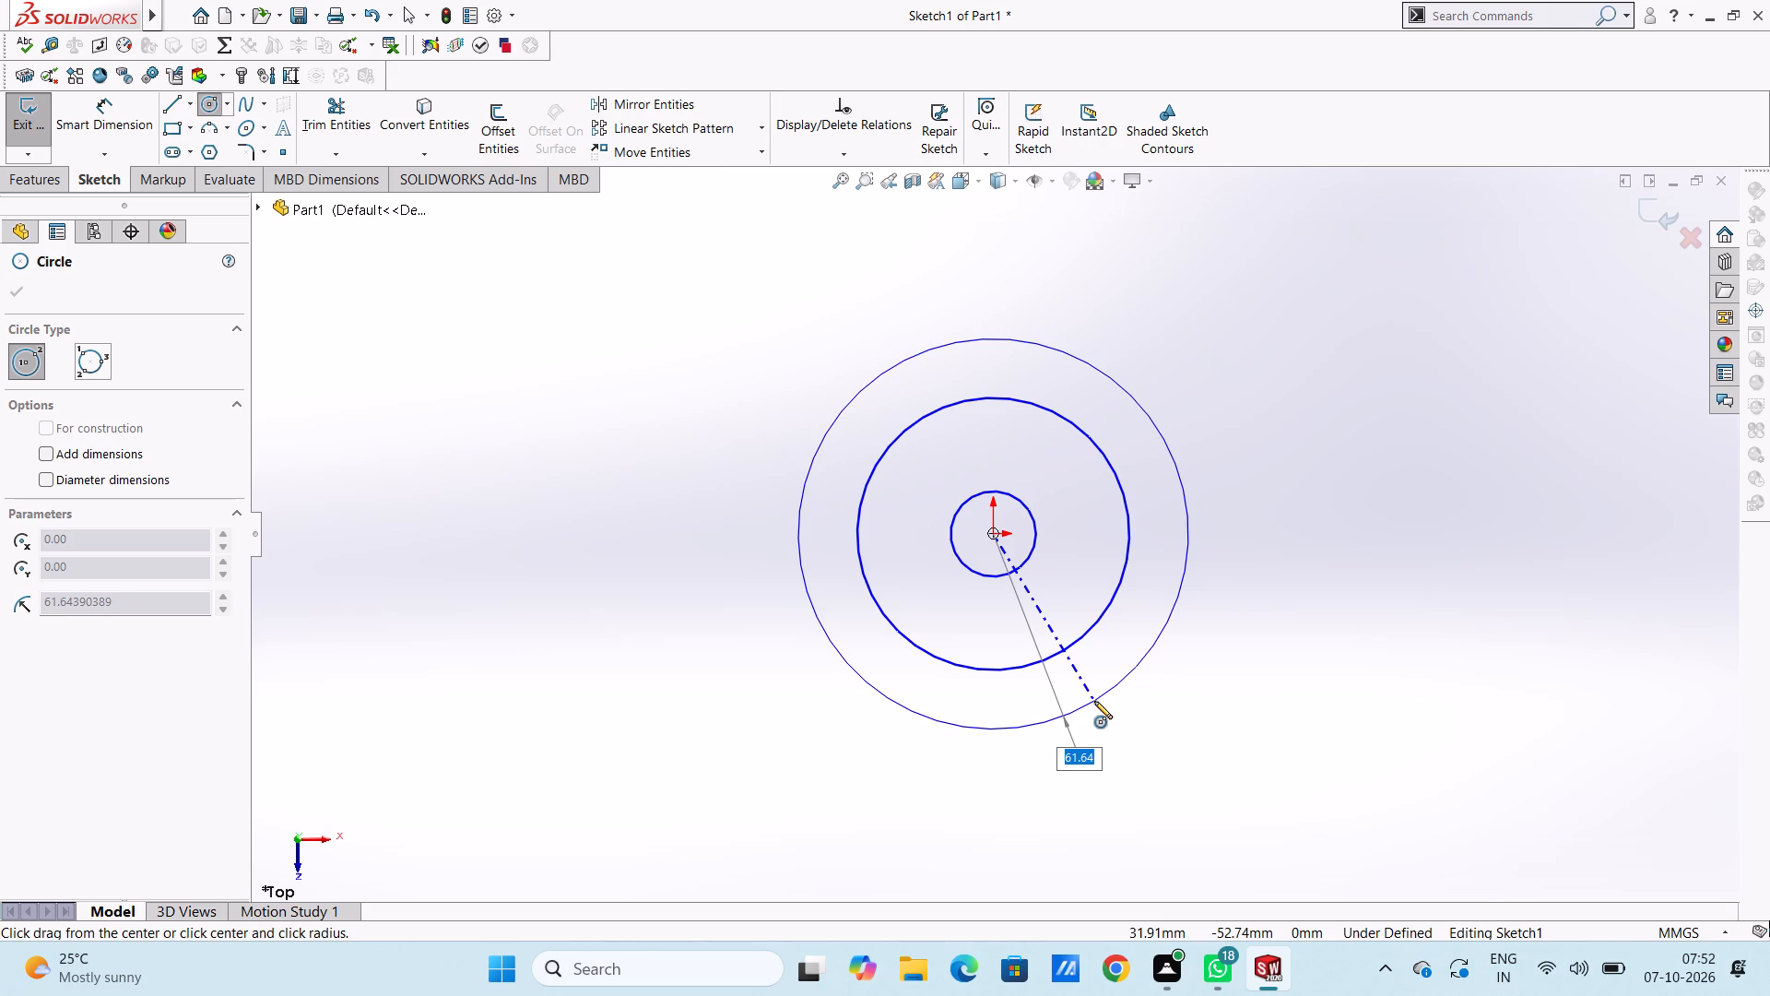
pyautogui.click(1094, 701)
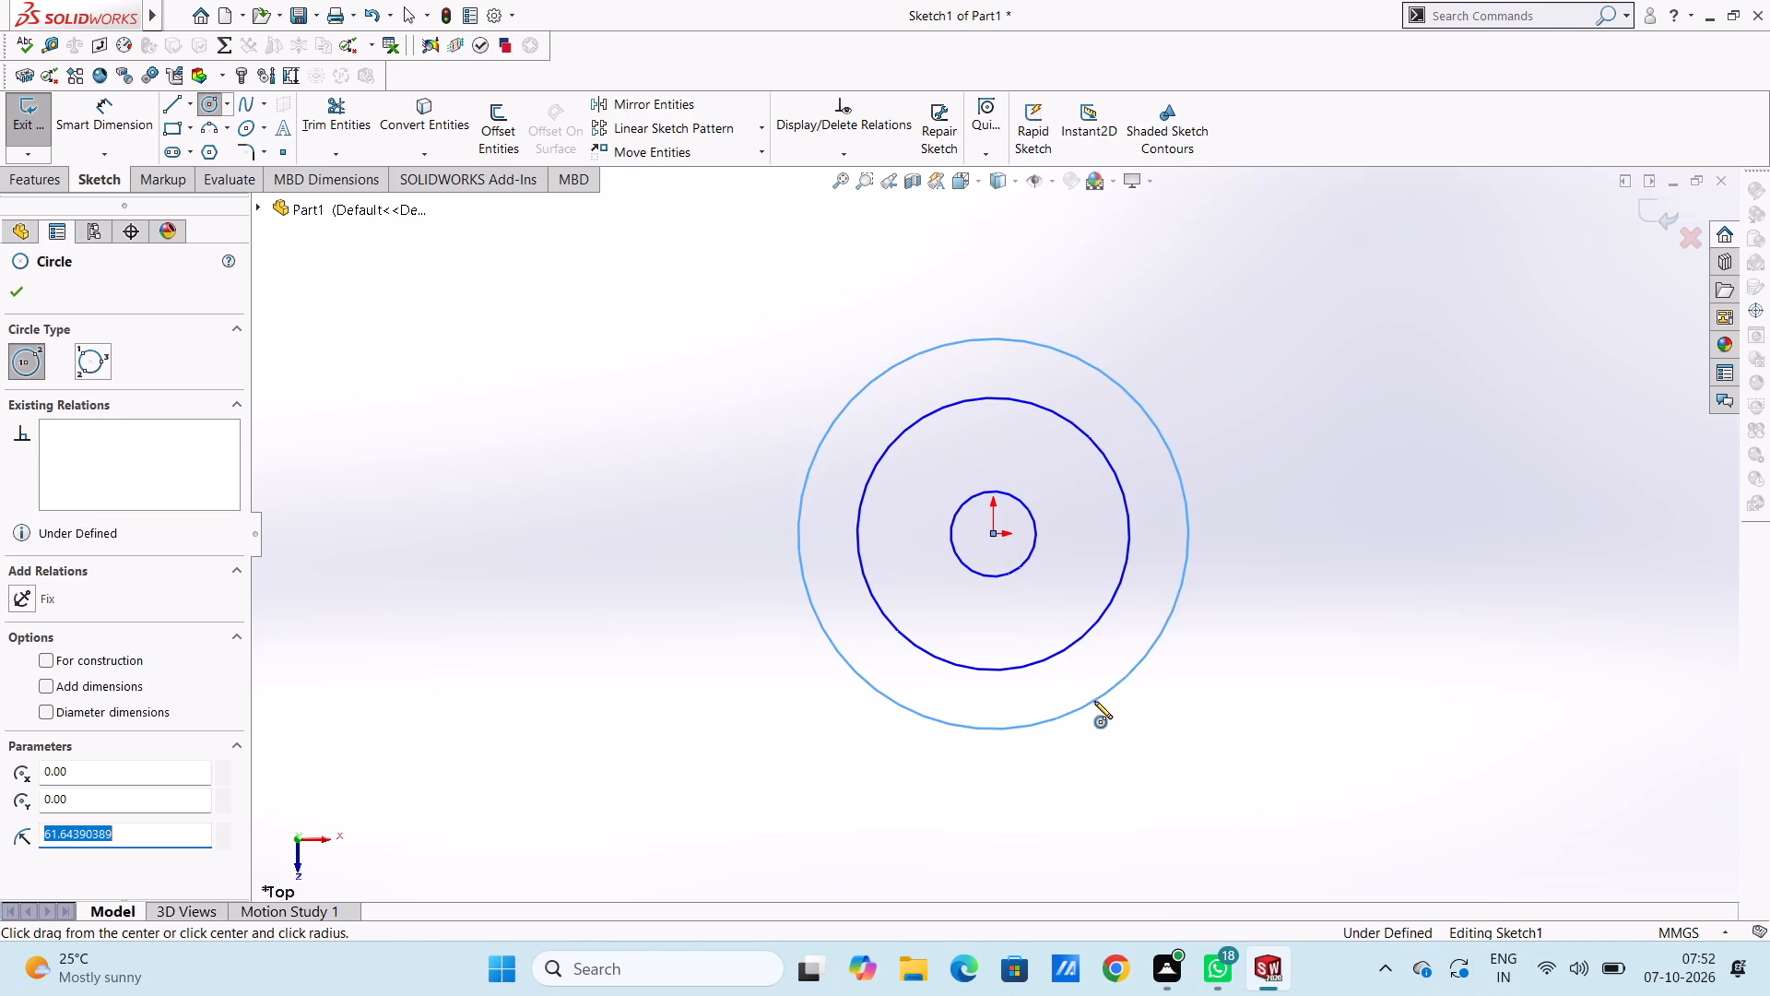
pyautogui.click(19, 293)
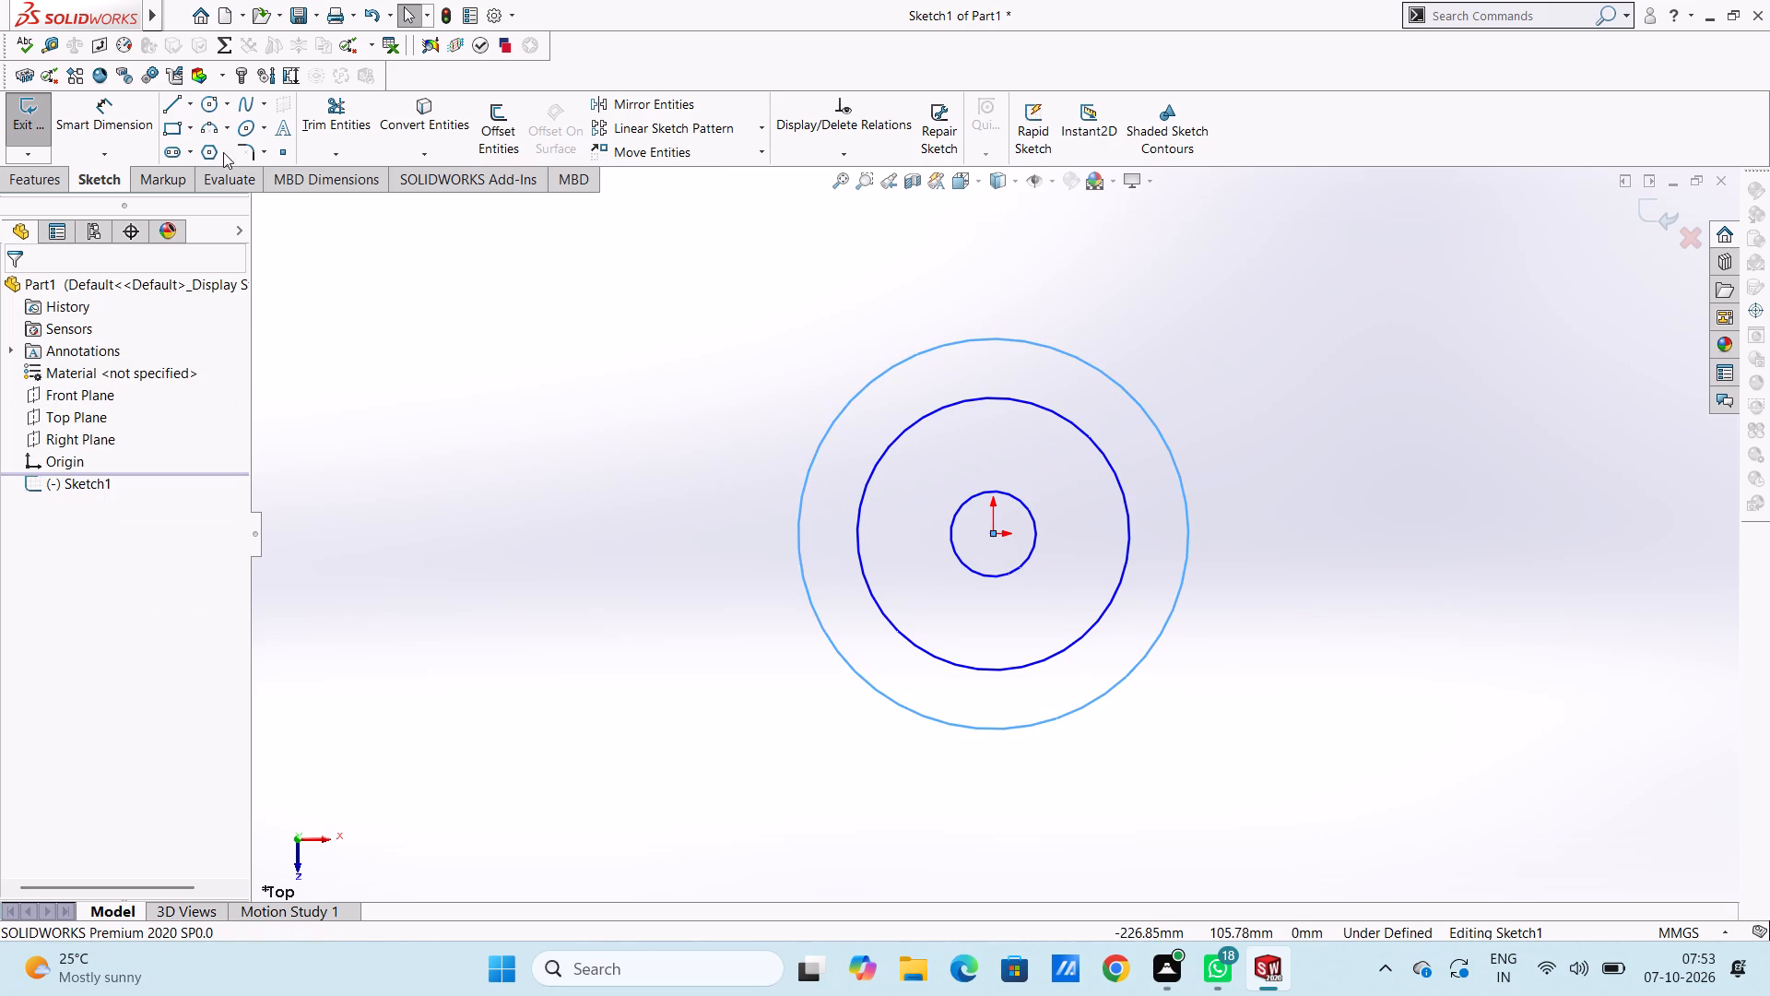
# Dimension the outermost circle with a diameter of 180 mm.
pyautogui.click(150, 116)
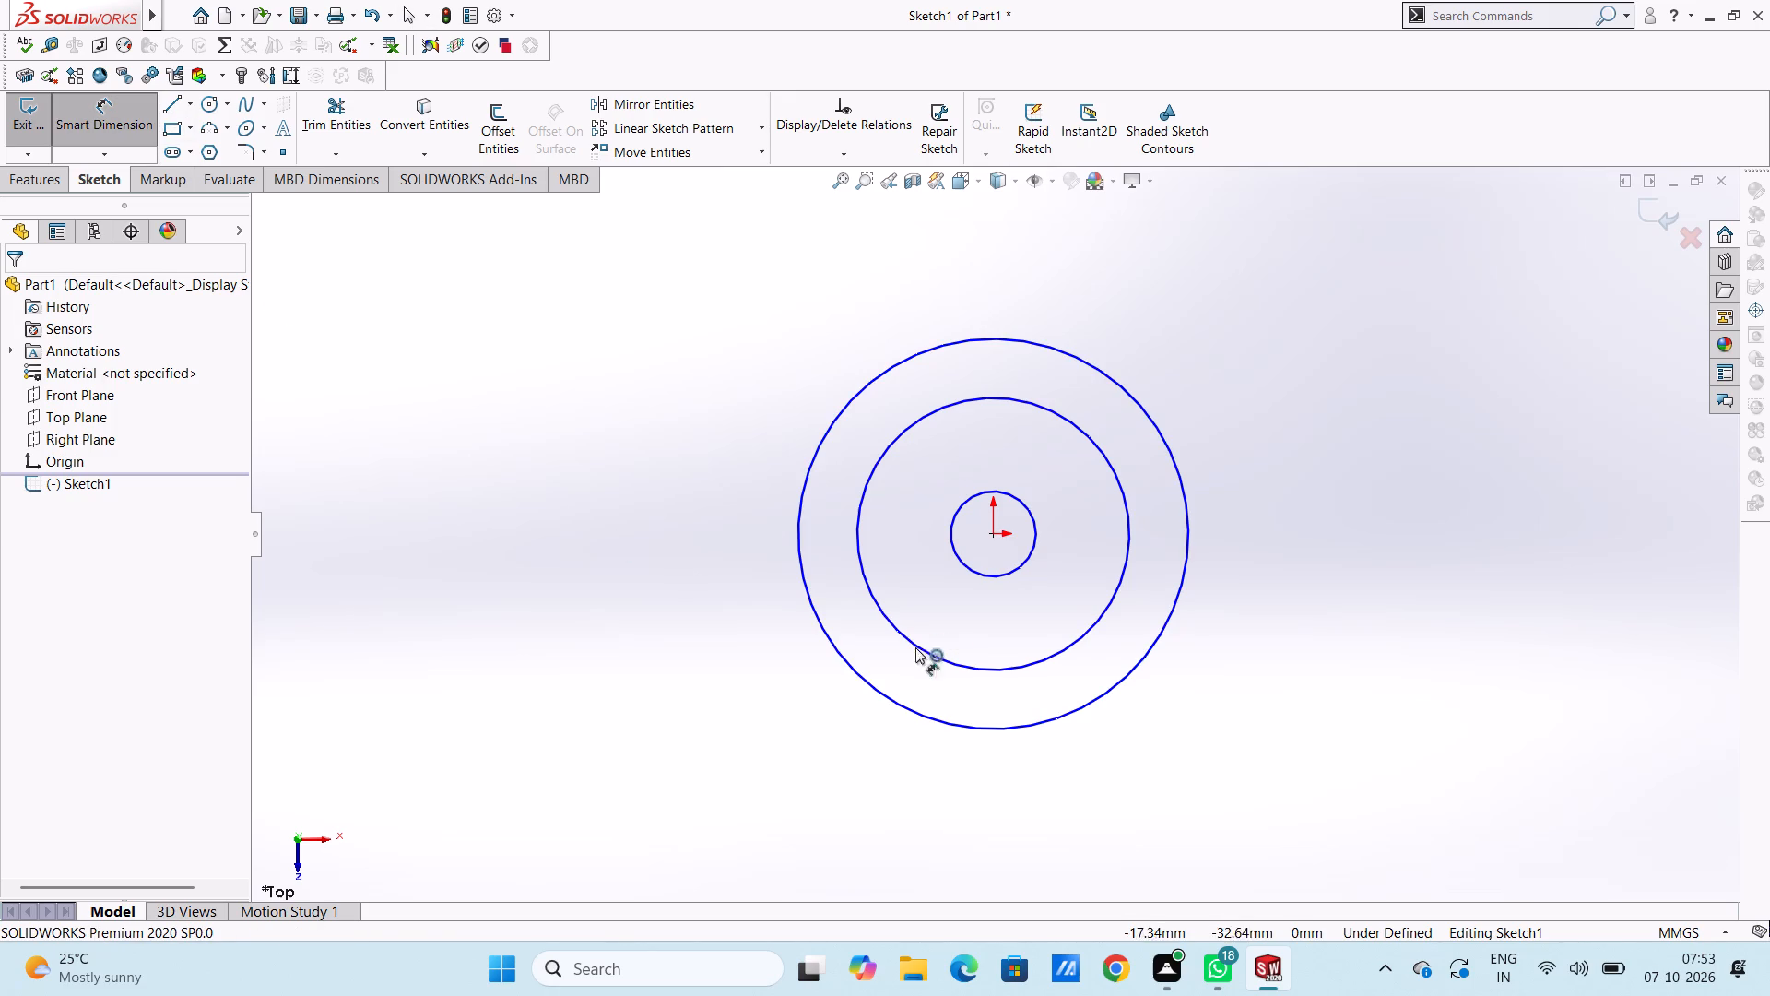
pyautogui.click(858, 681)
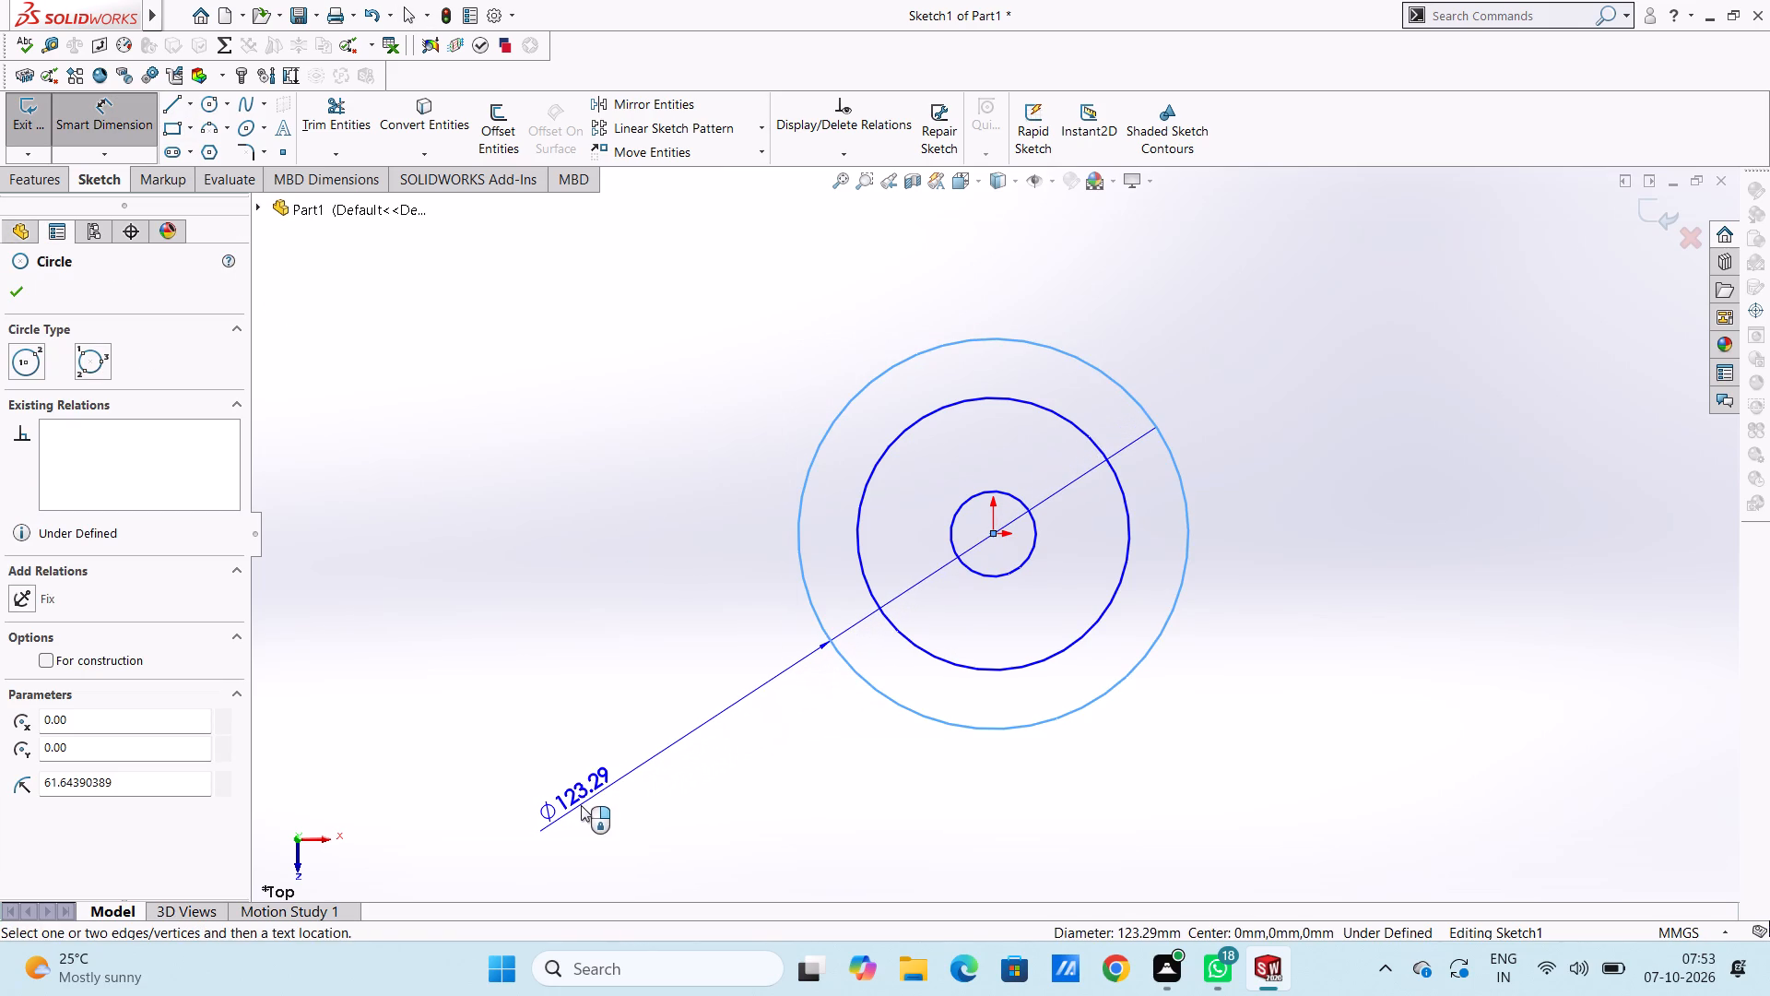
pyautogui.click(581, 805)
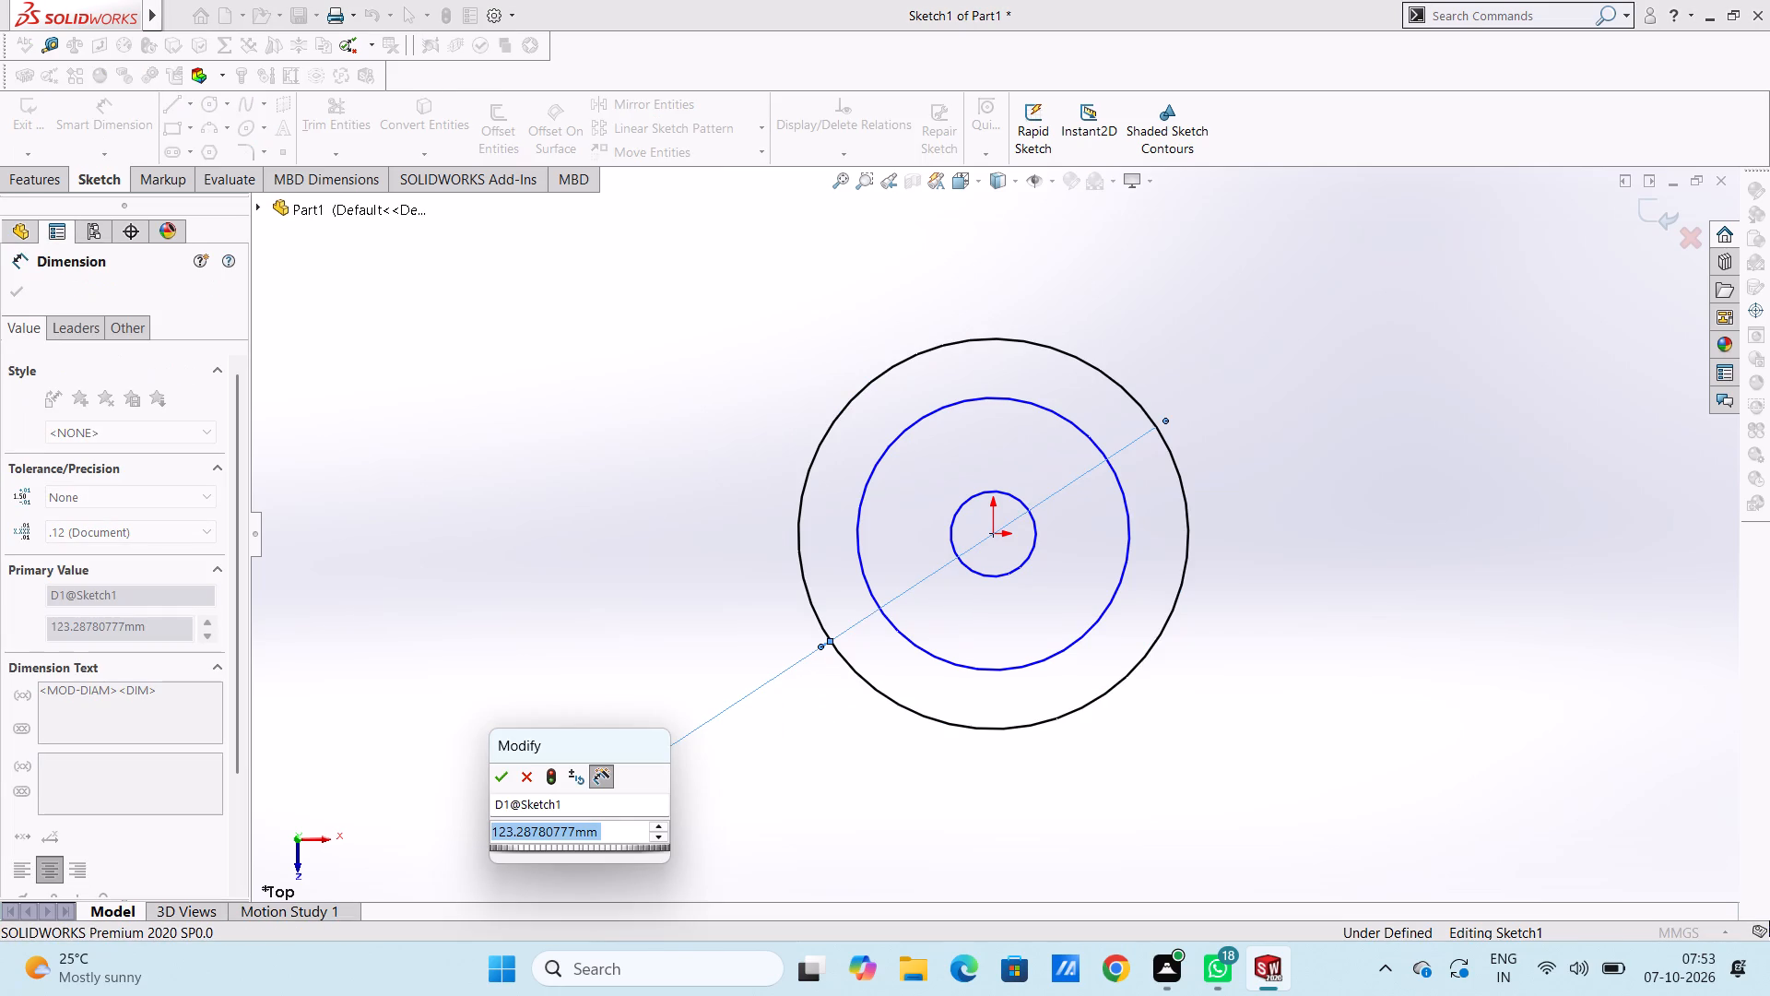
pyautogui.write('180')
pyautogui.press('Return')
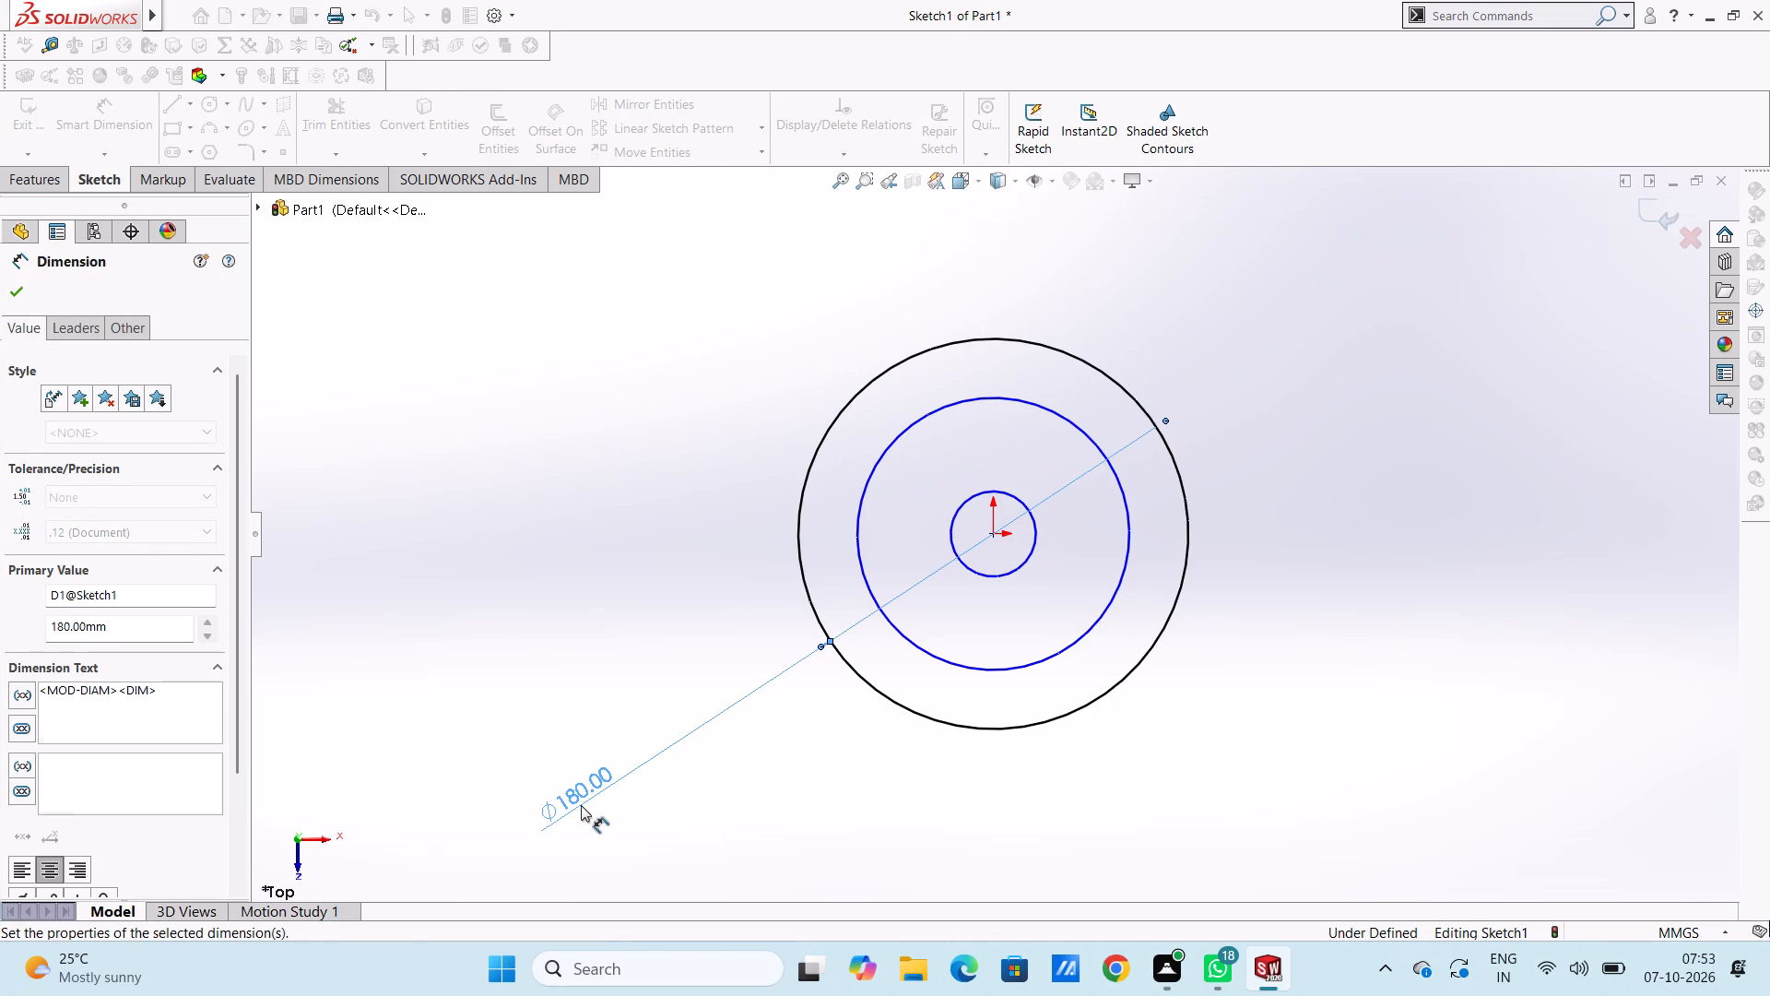
pyautogui.click(595, 627)
# Dimension the middle circle's diameter as 130 mm and the innermost circle's diameter as 50 mm.
pyautogui.click(961, 670)
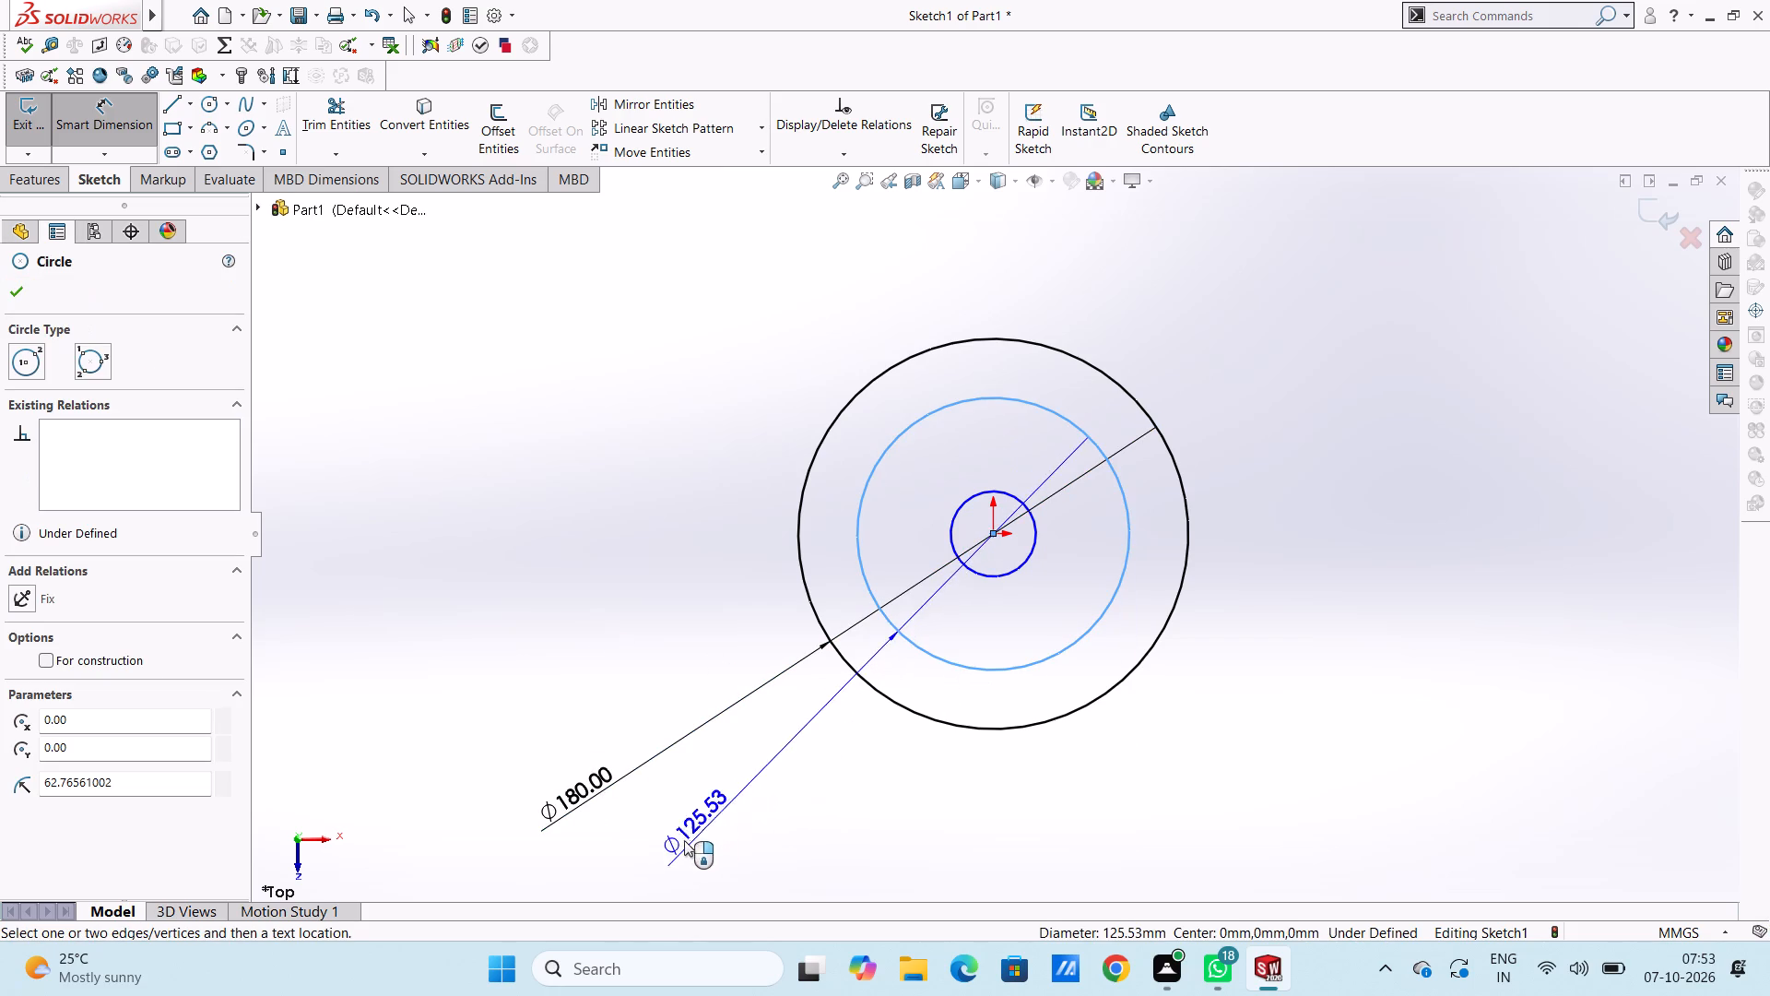
pyautogui.click(650, 843)
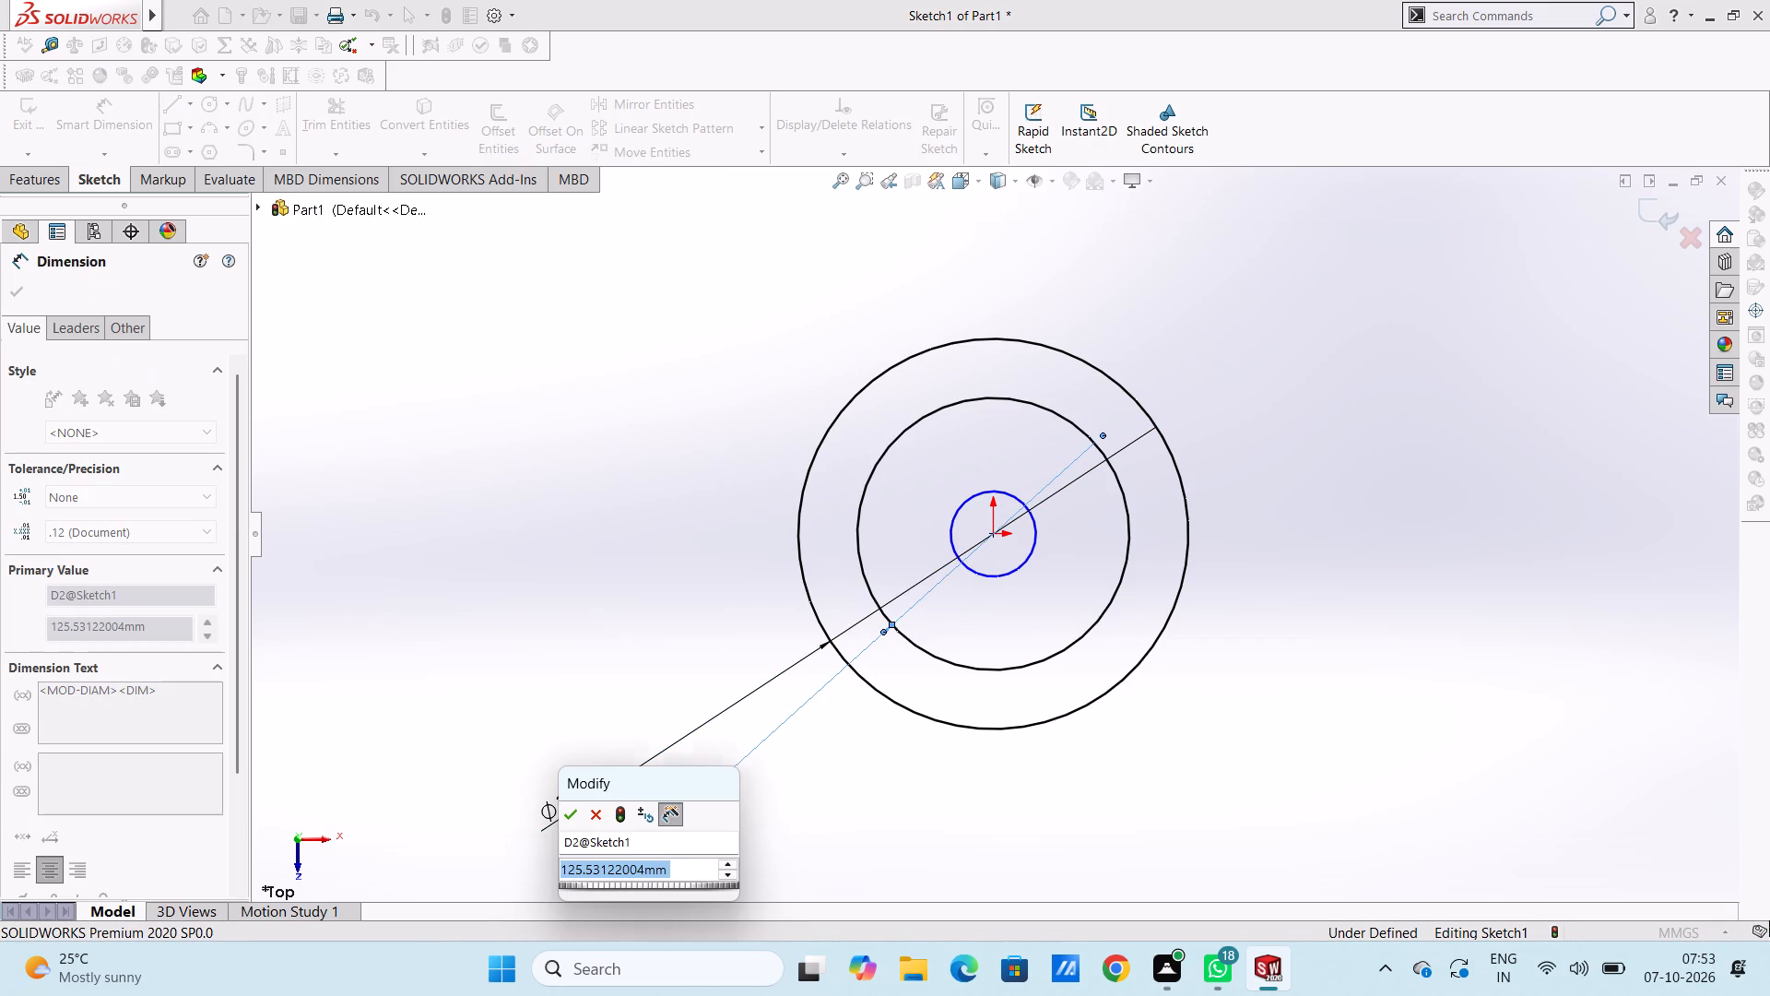
pyautogui.write('130')
pyautogui.press('Return')
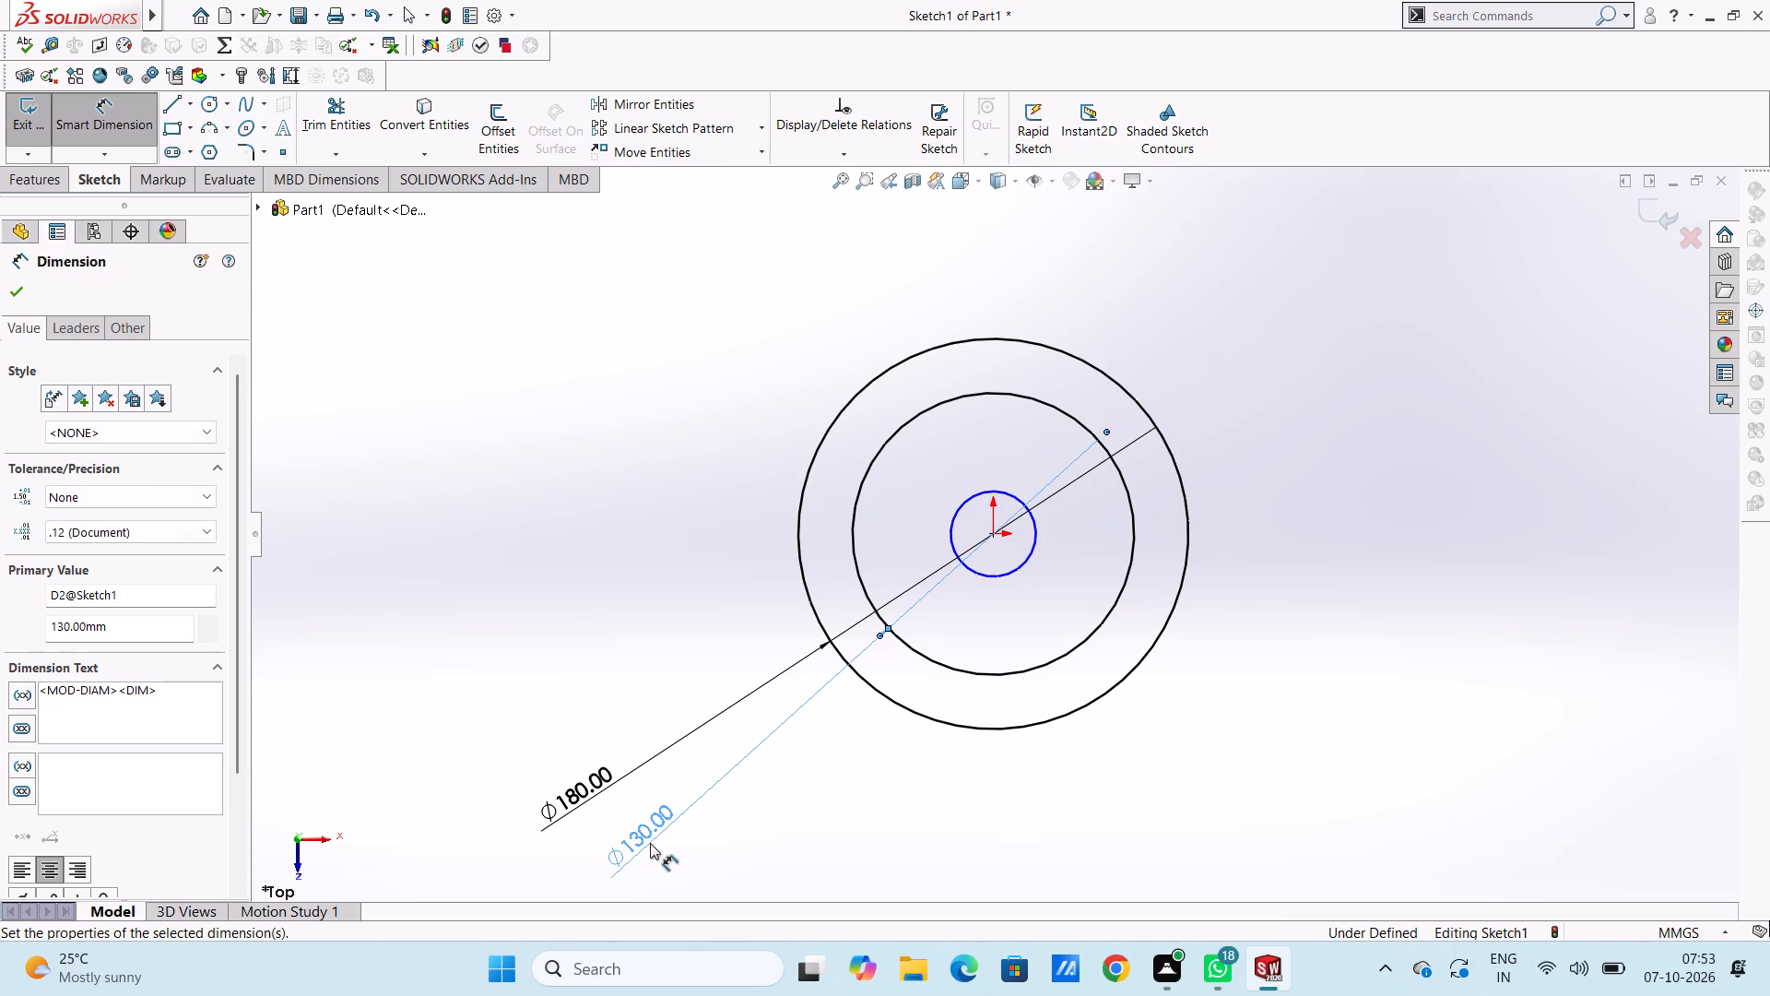
pyautogui.click(638, 571)
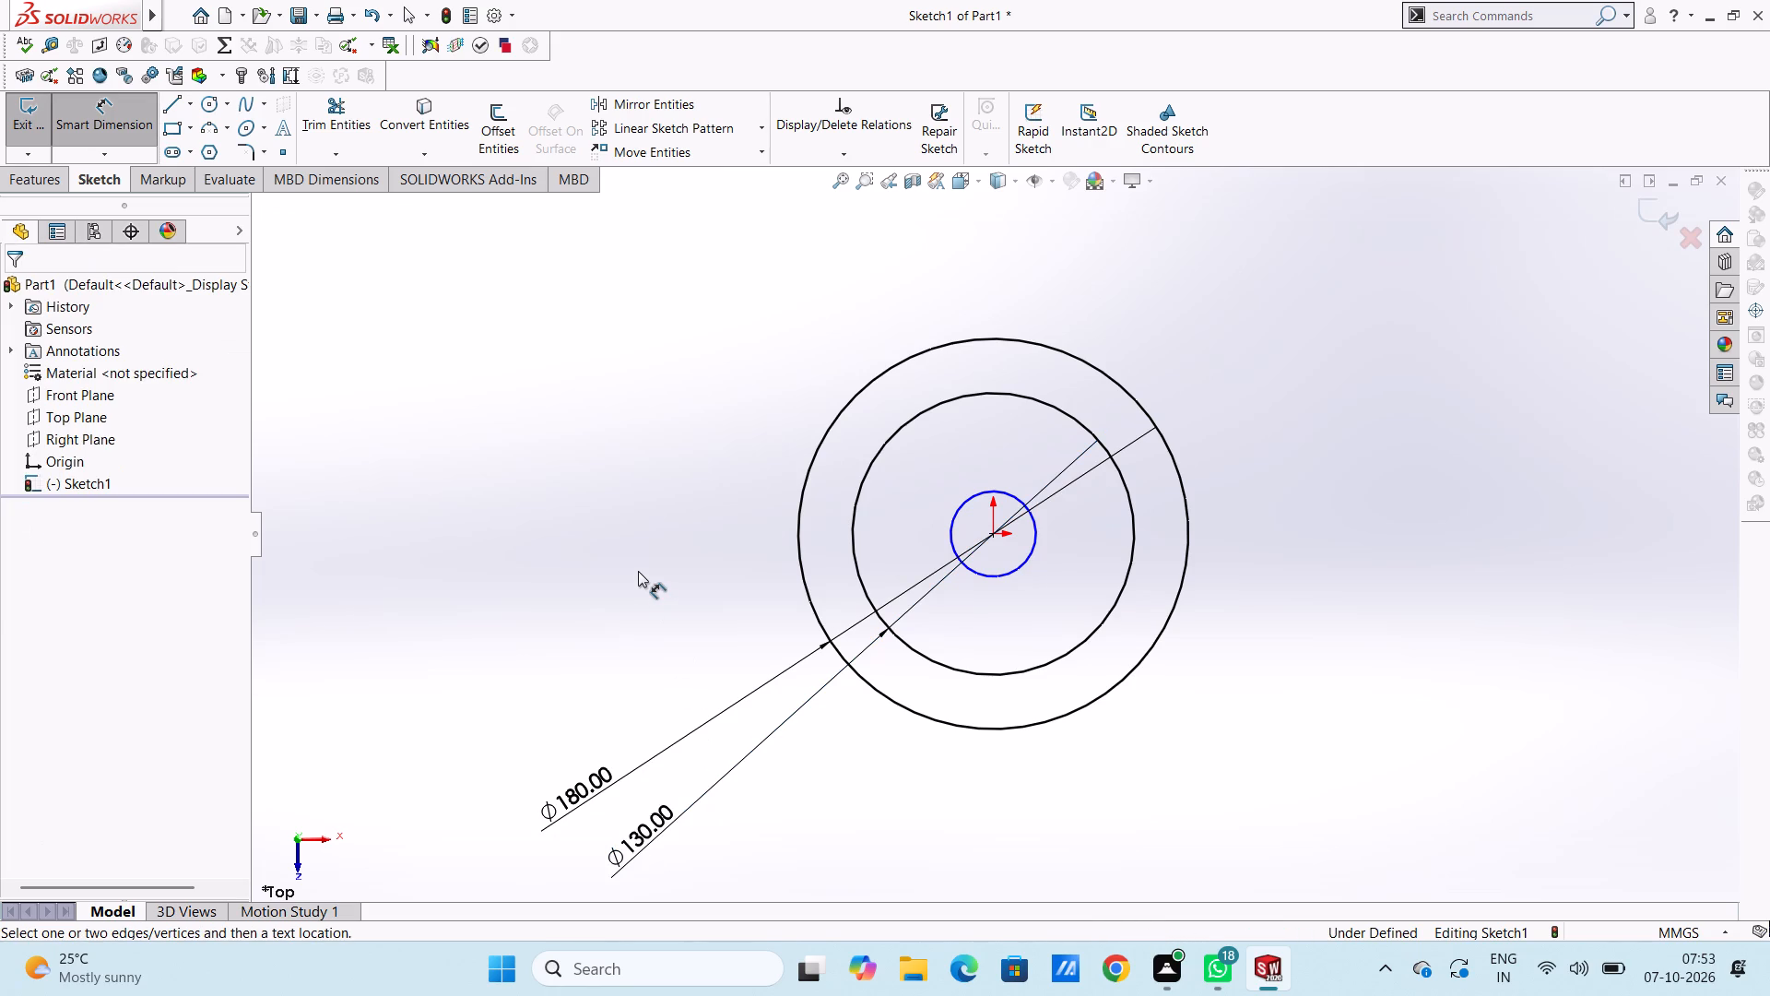
pyautogui.click(990, 575)
pyautogui.click(714, 833)
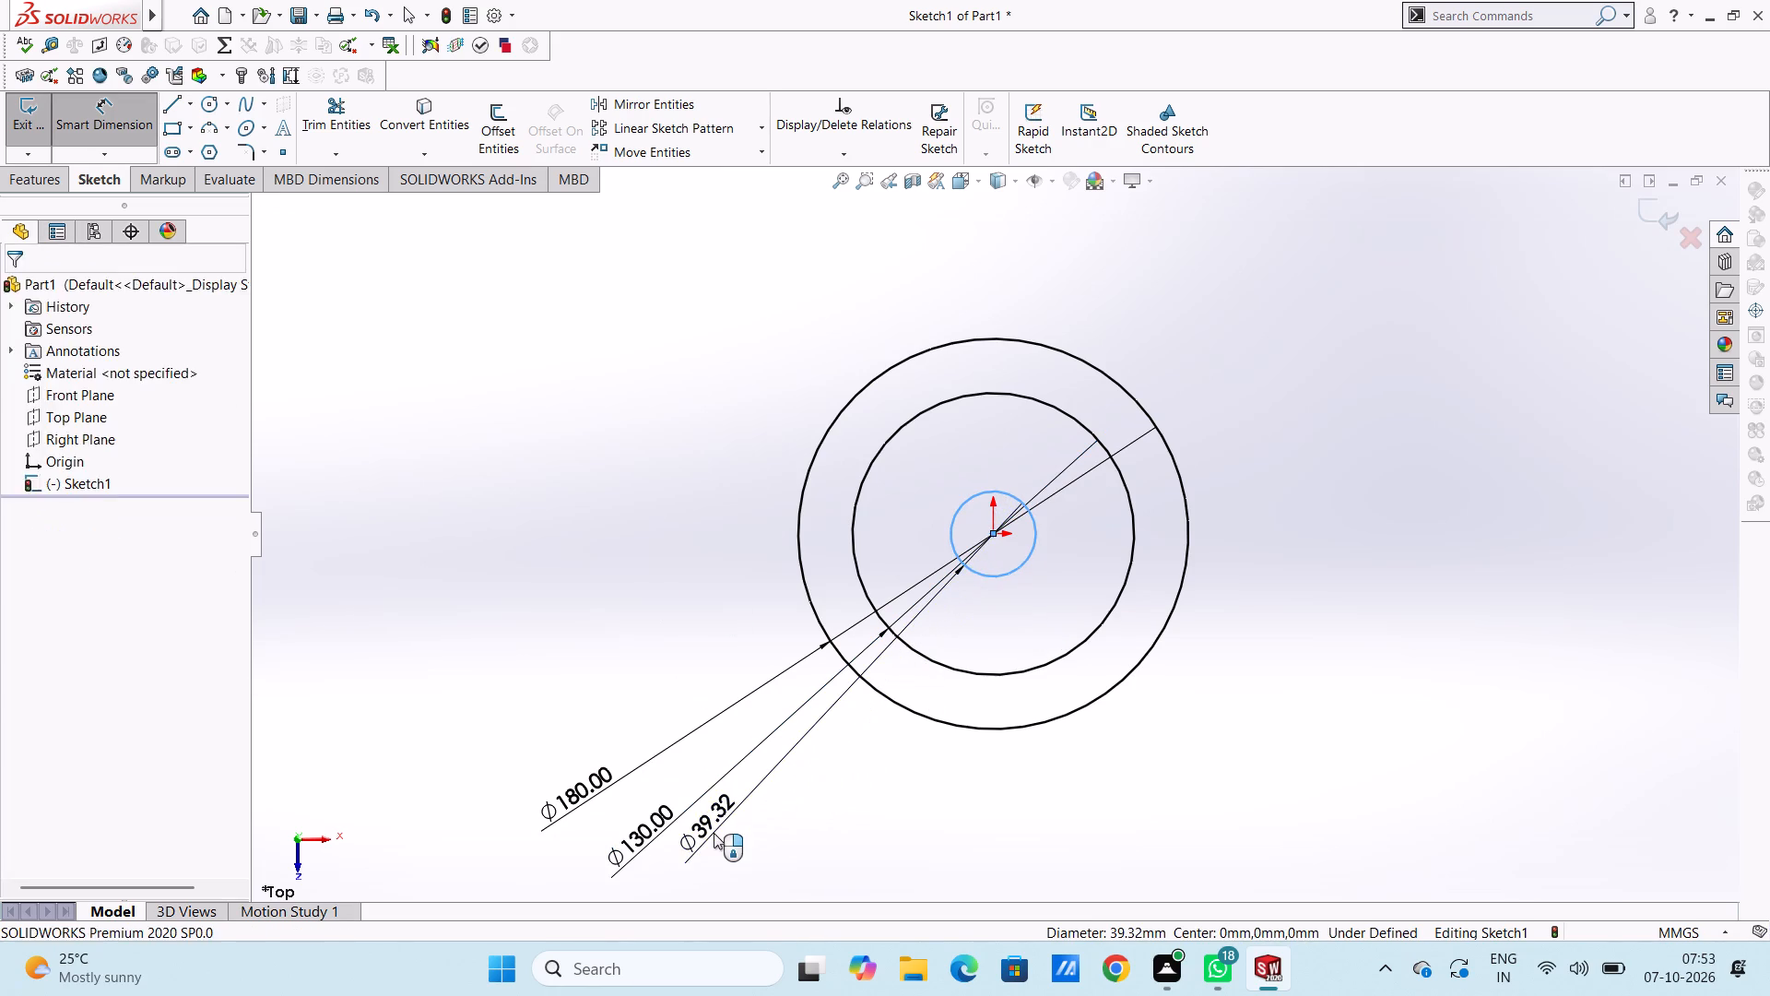
pyautogui.write('50')
pyautogui.press('Return')
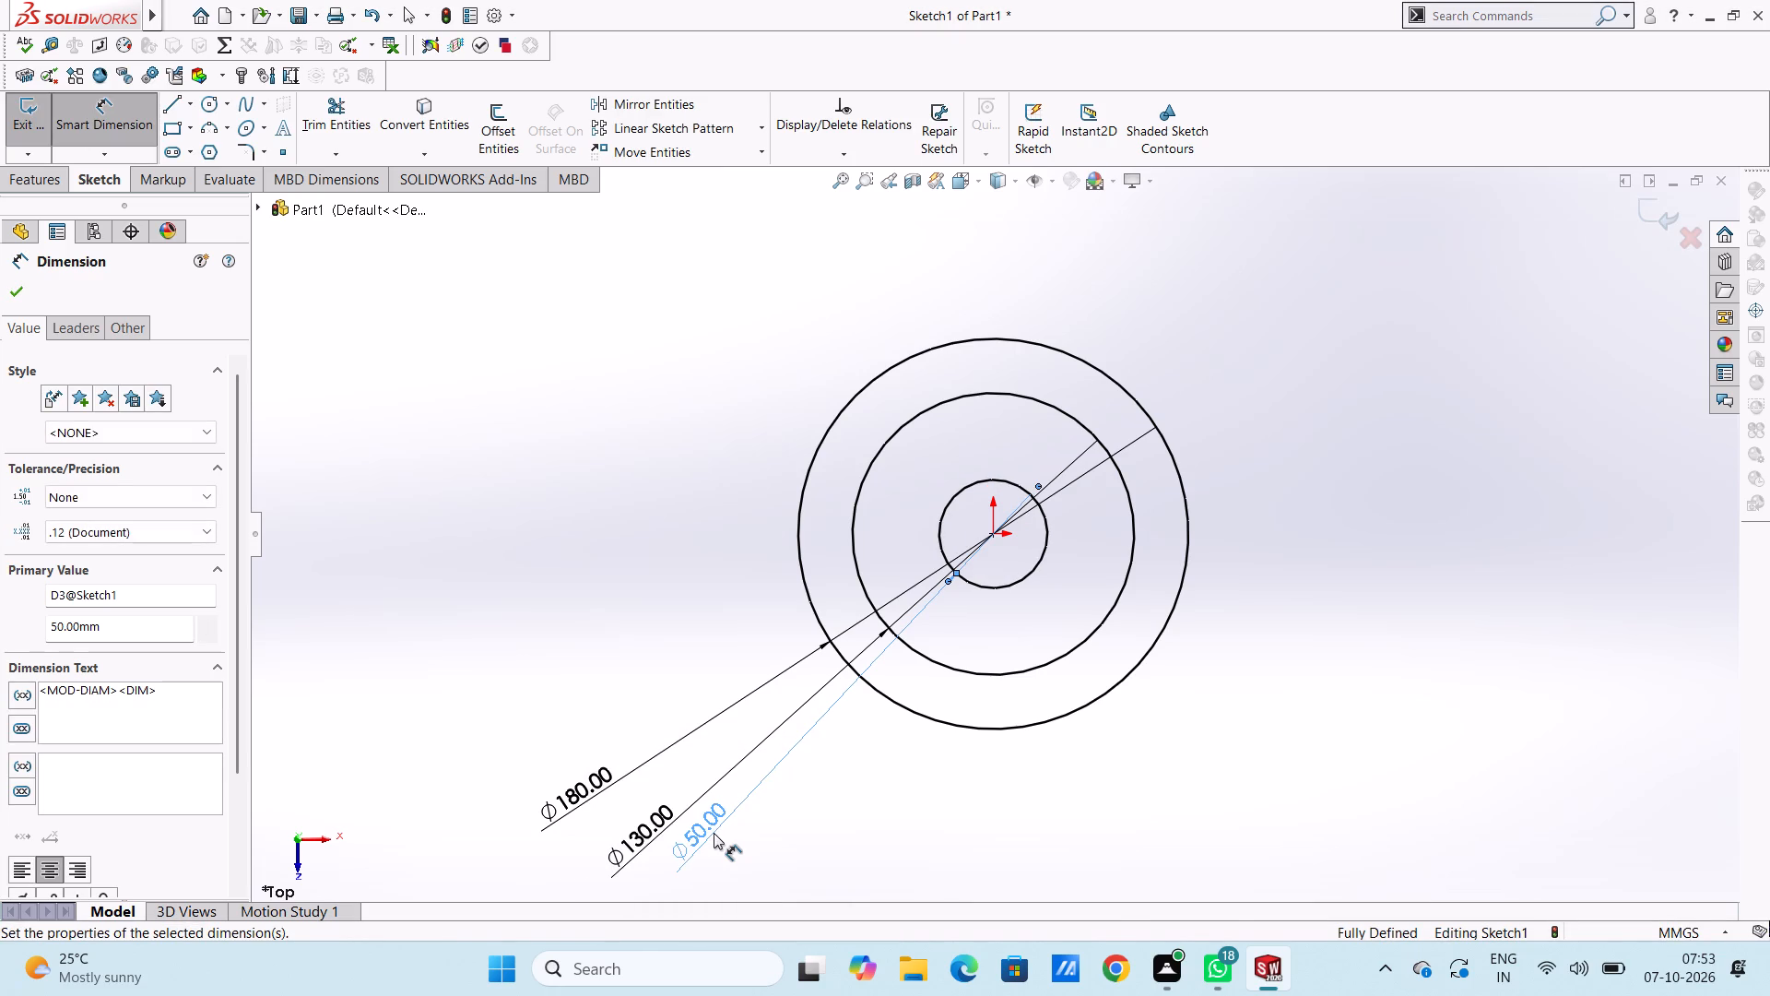
pyautogui.click(670, 627)
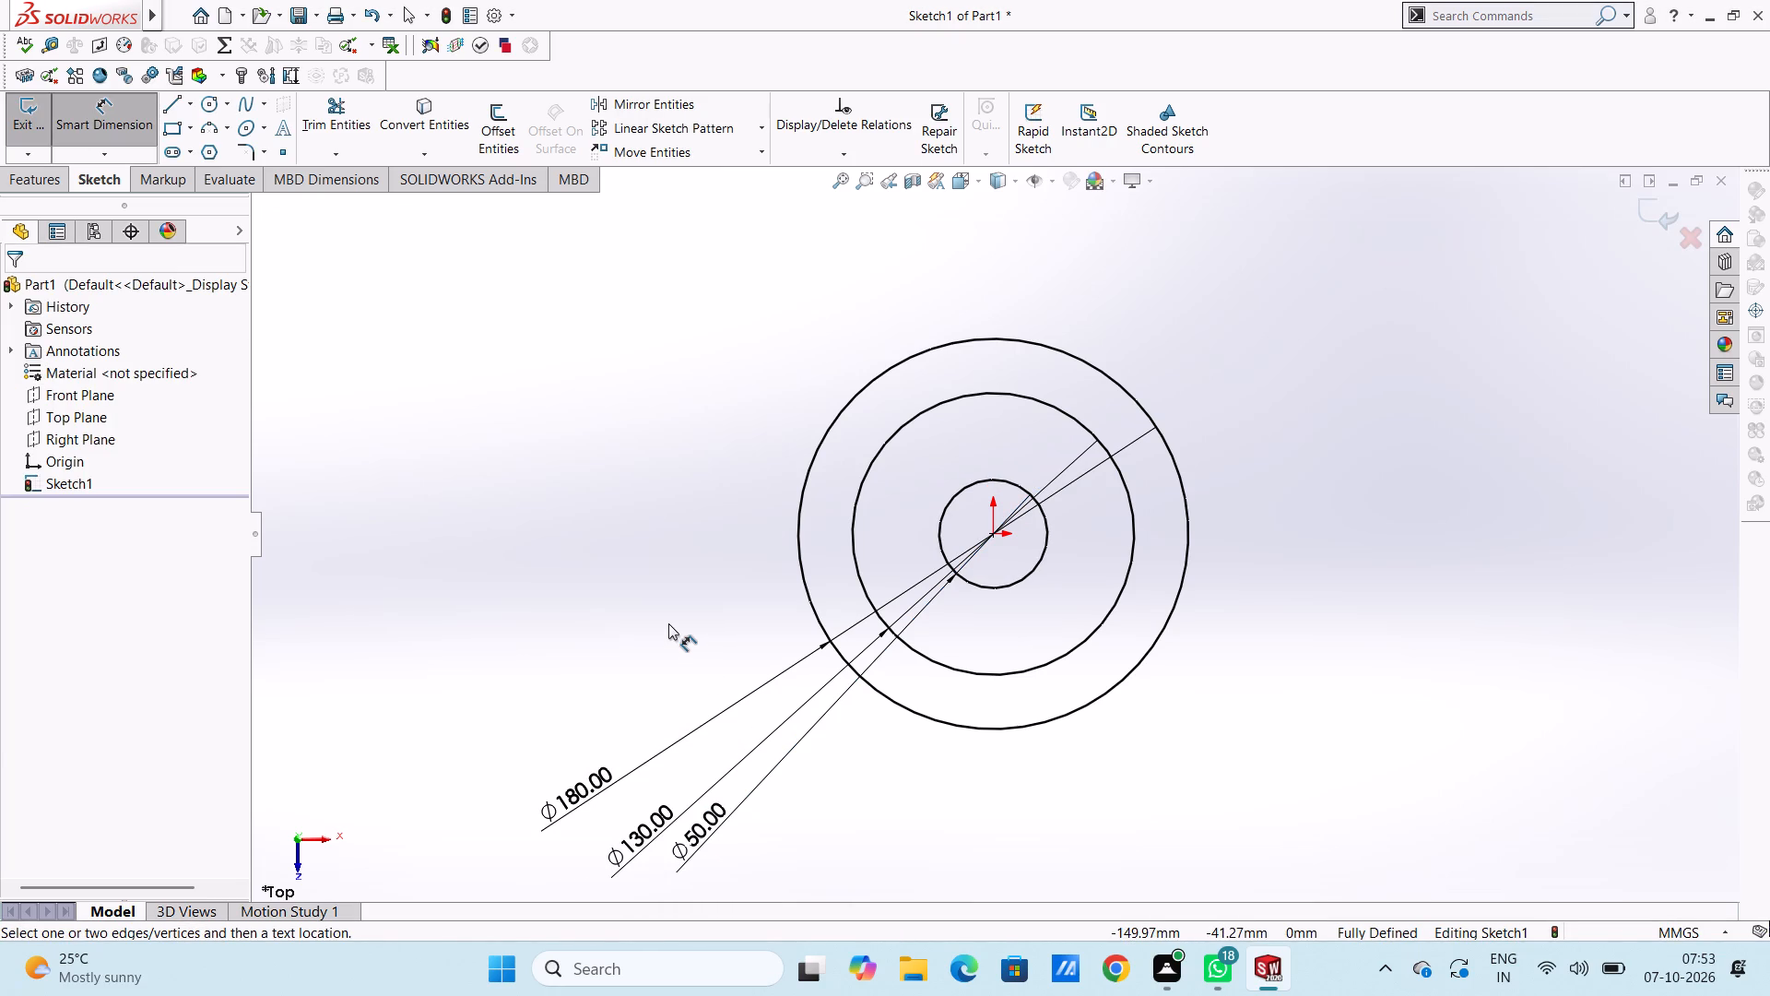
# Set the outermost circle's diameter to 160 mm and end dimensioning.
pyautogui.doubleClick(581, 779)
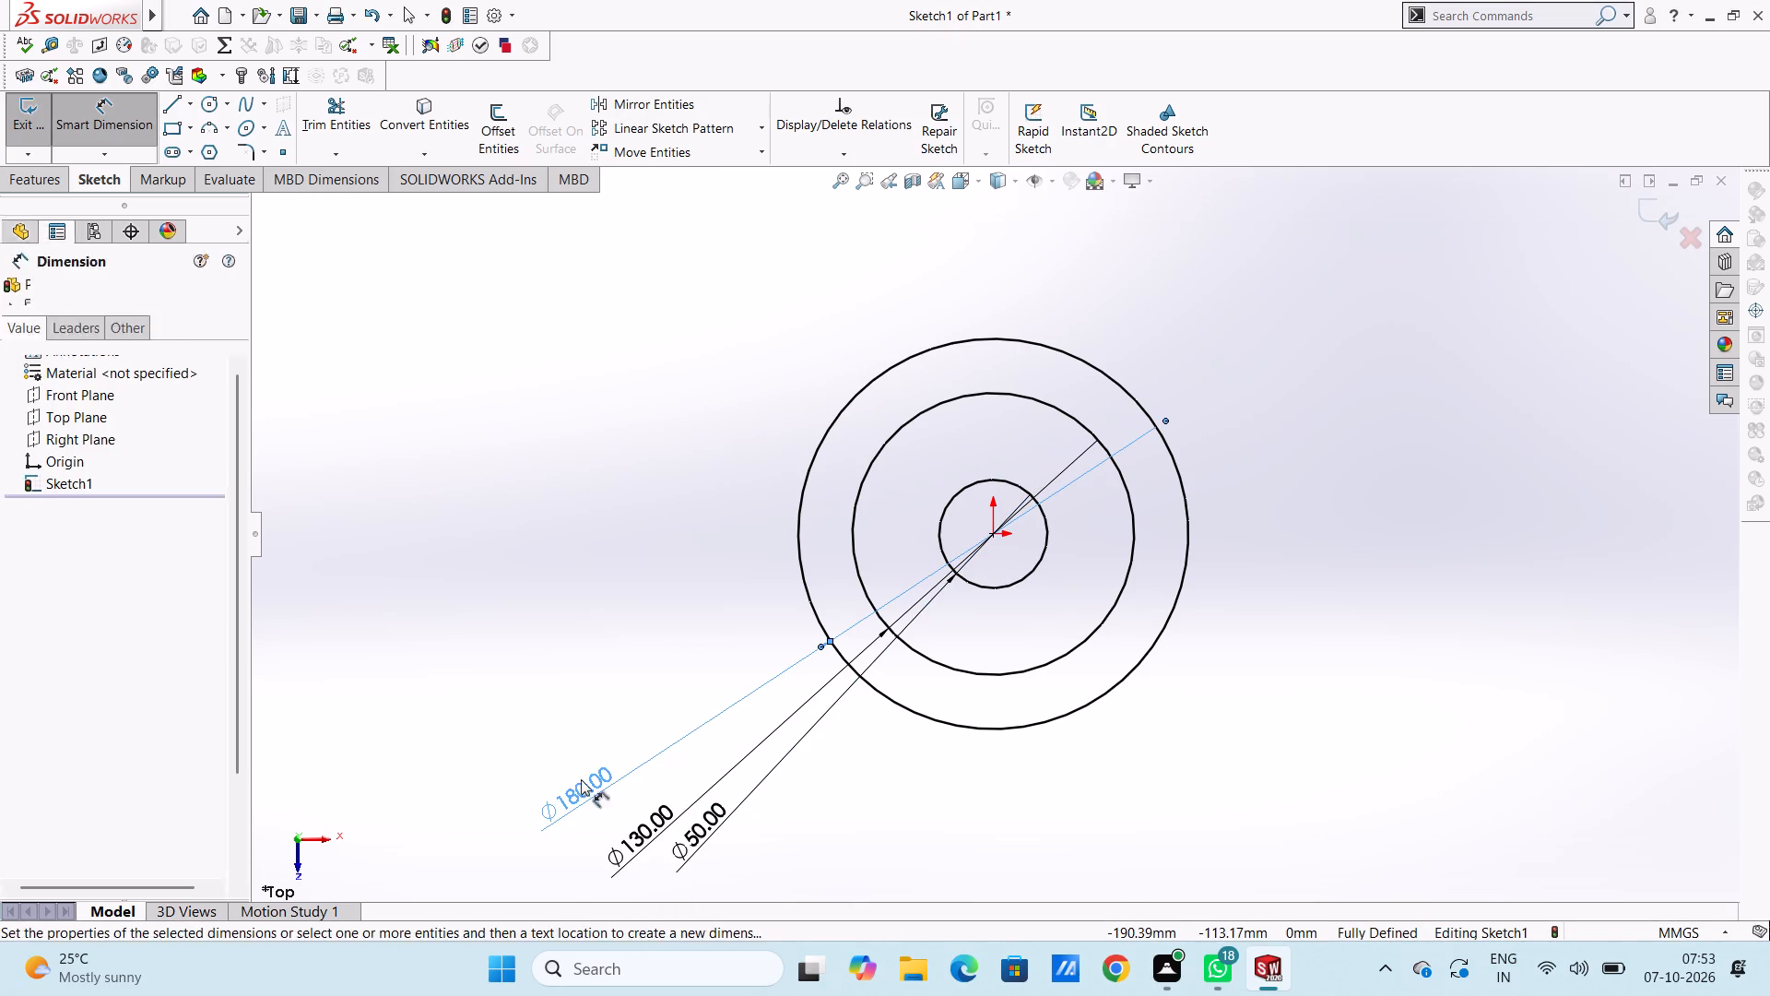
pyautogui.write('160')
pyautogui.press('Return')
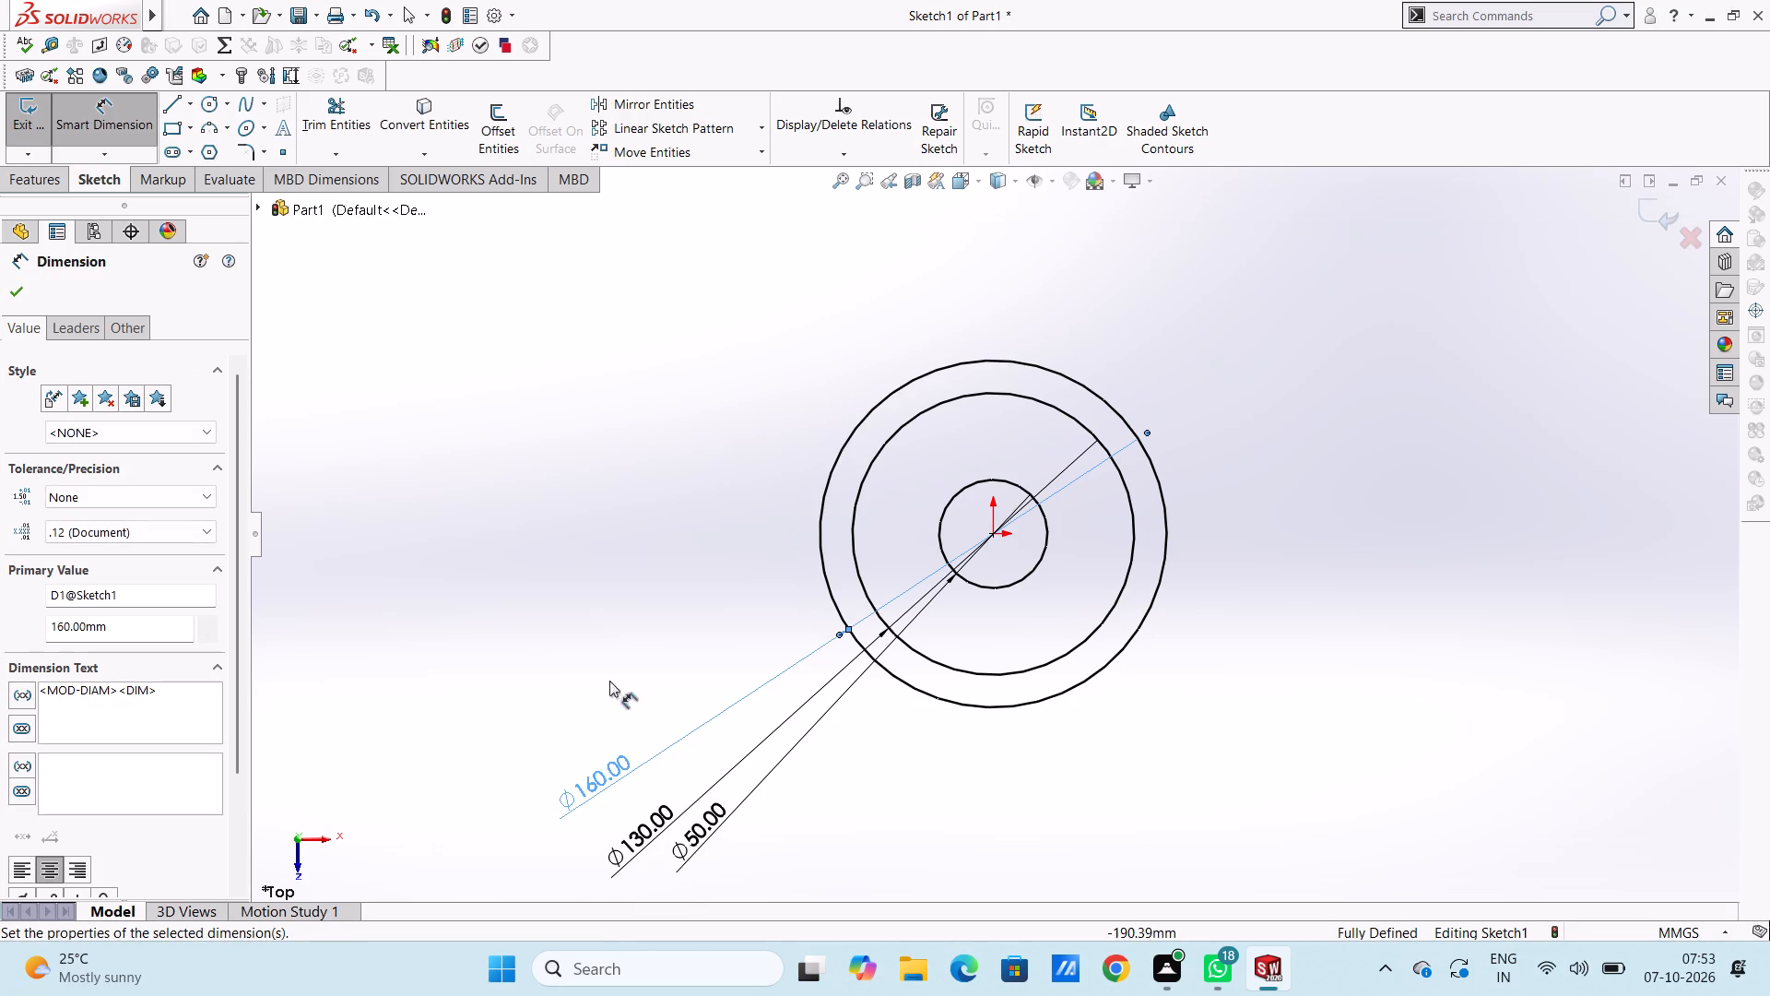
pyautogui.click(635, 619)
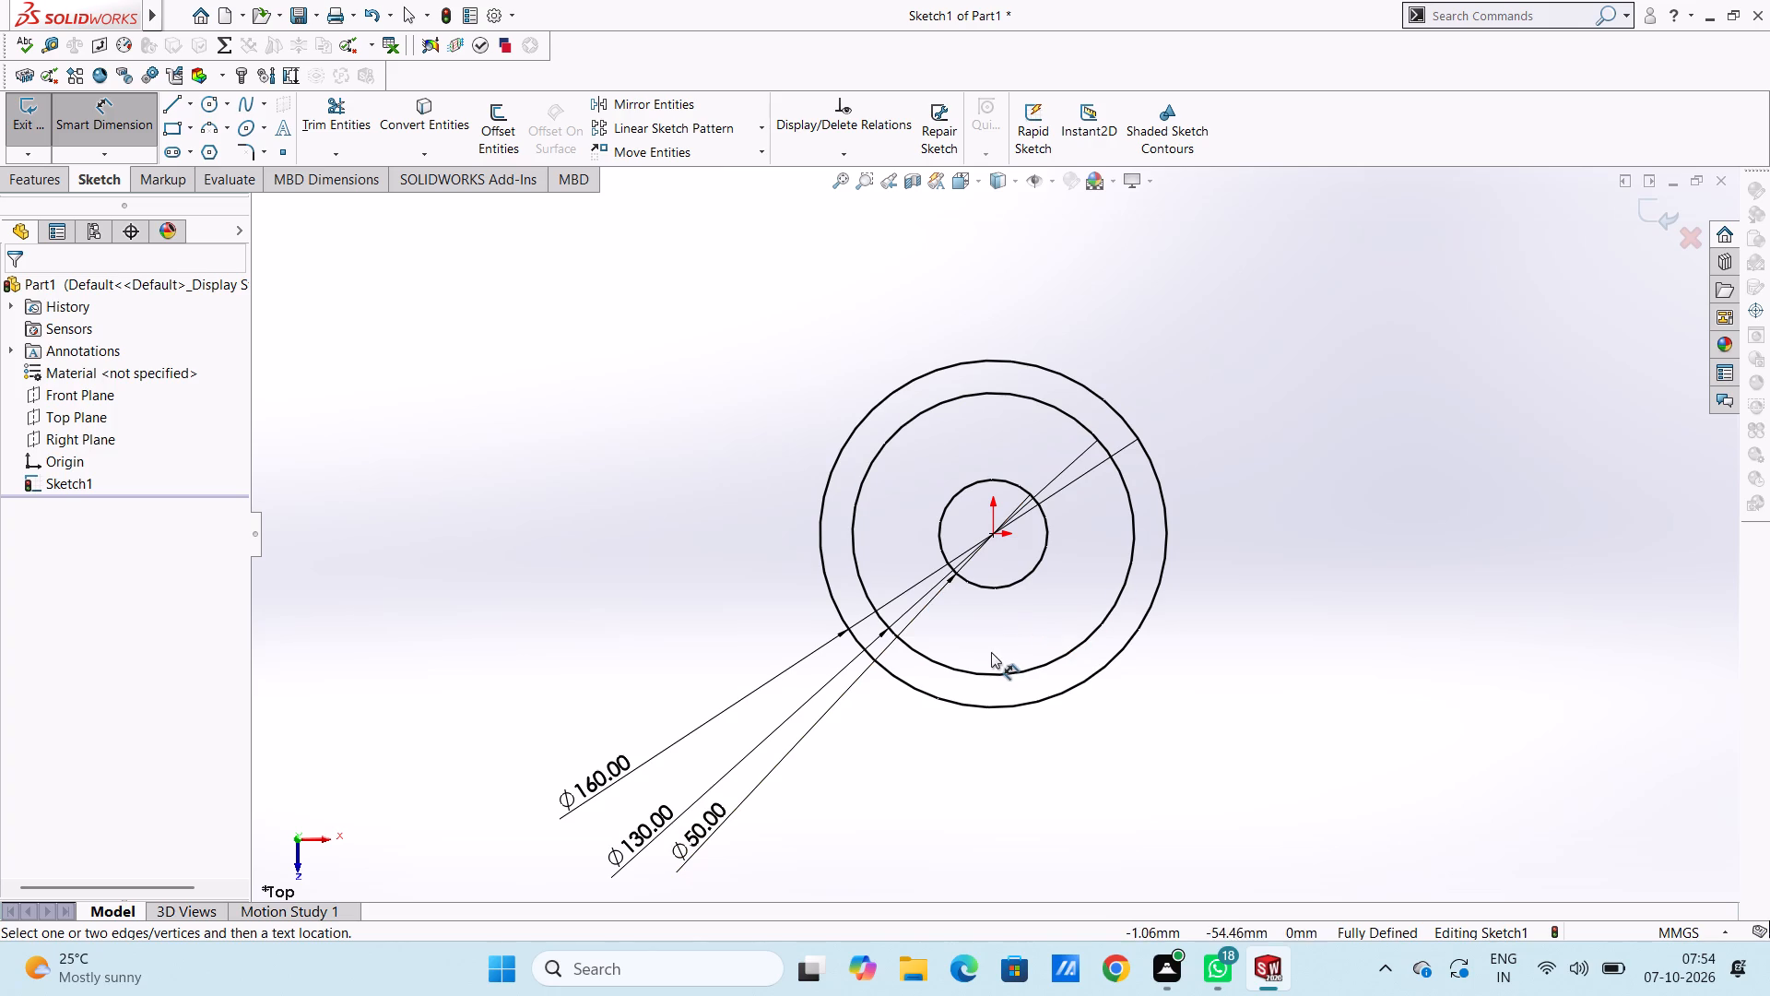
pyautogui.click(108, 125)
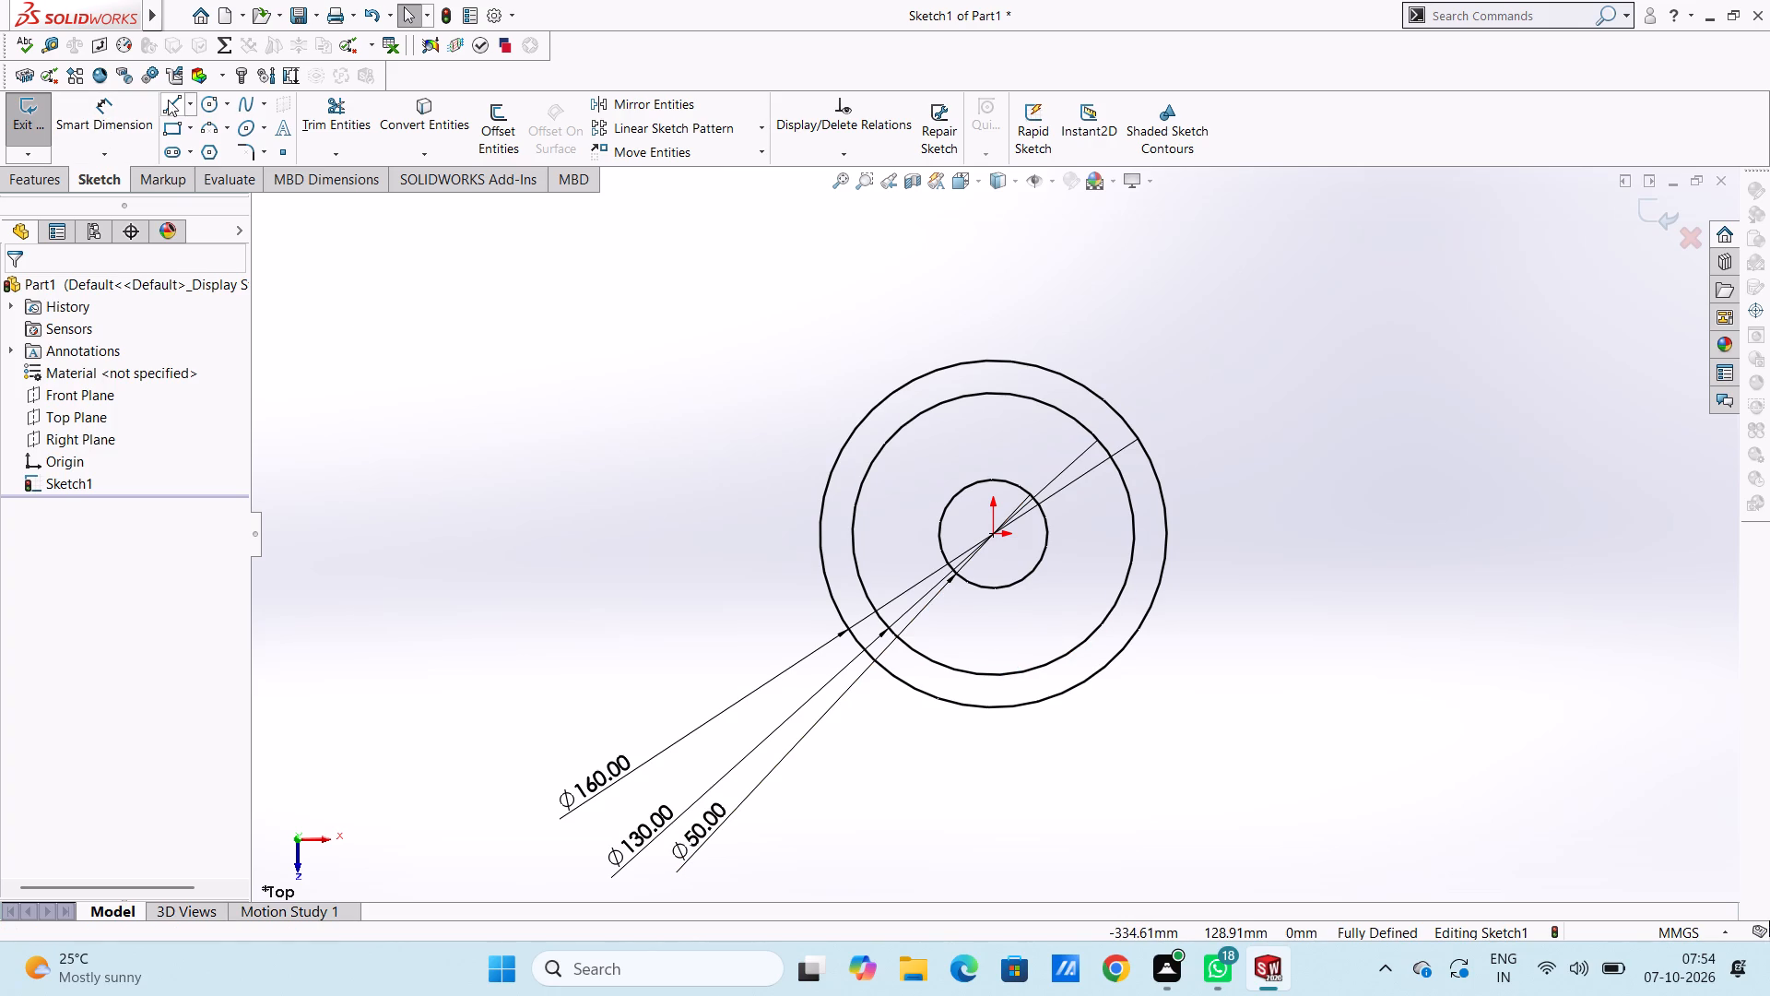
# Sketch a horizontal 80 mm line from the origin to the left quadrant of the outermost circle.
pyautogui.click(173, 101)
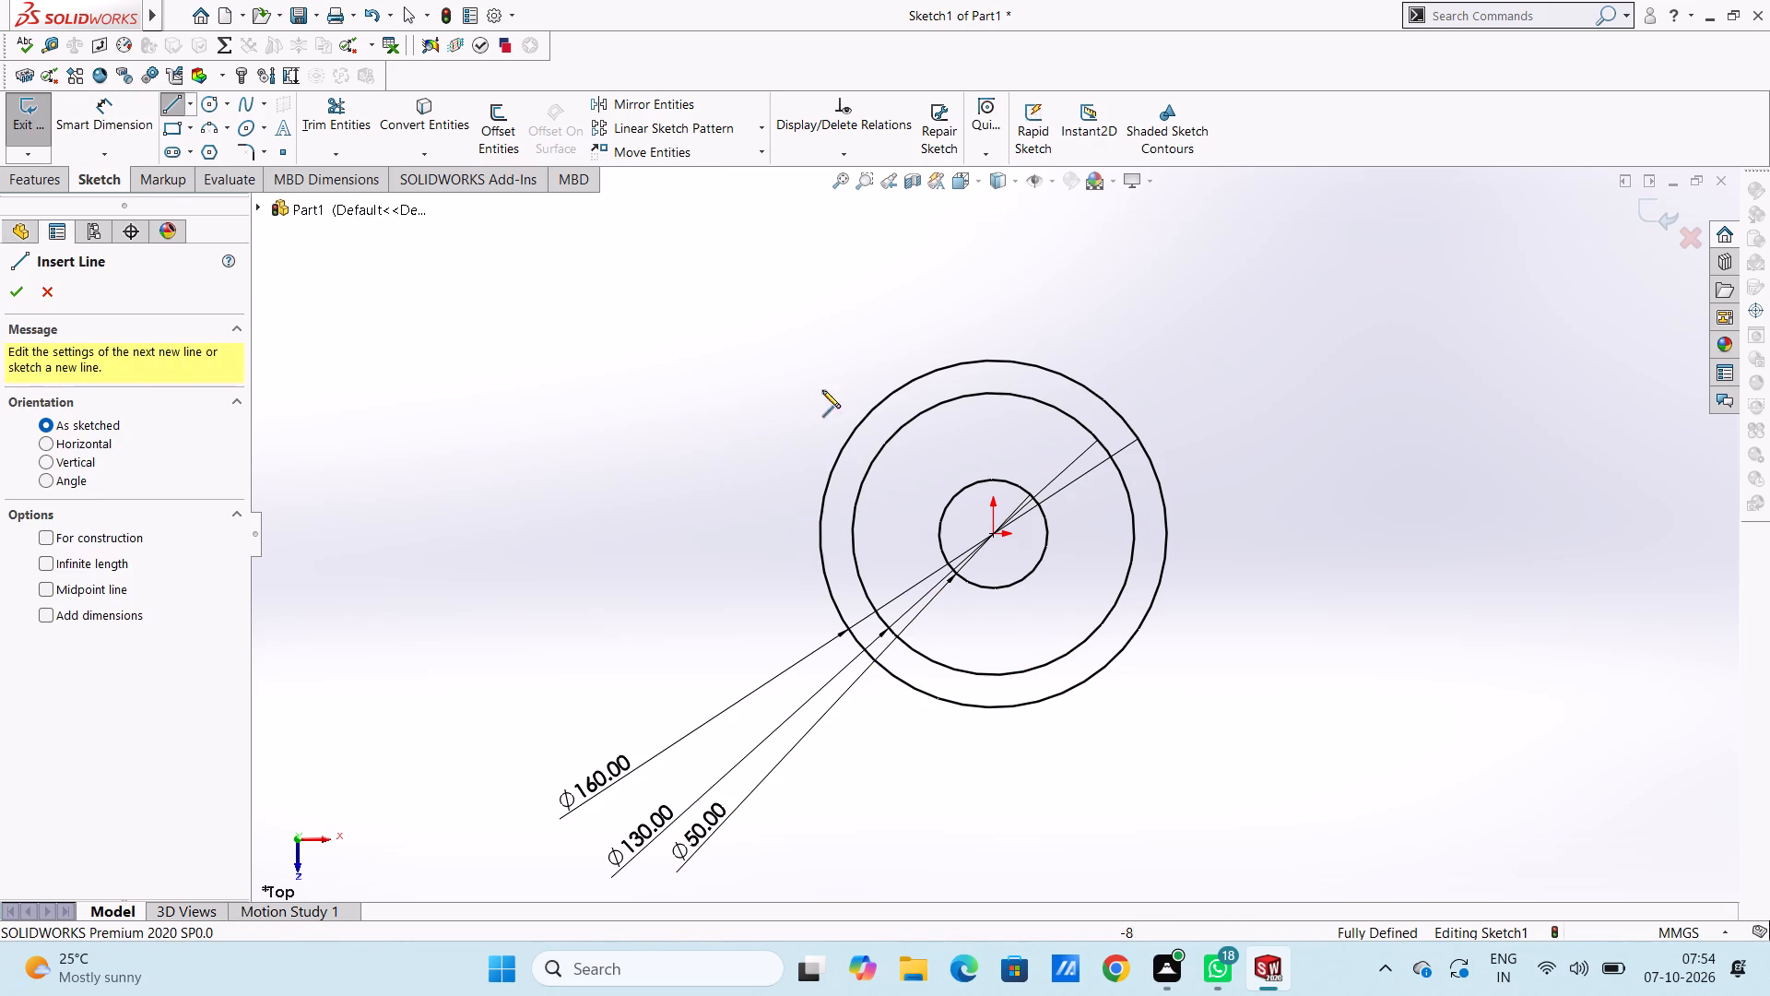
pyautogui.click(991, 537)
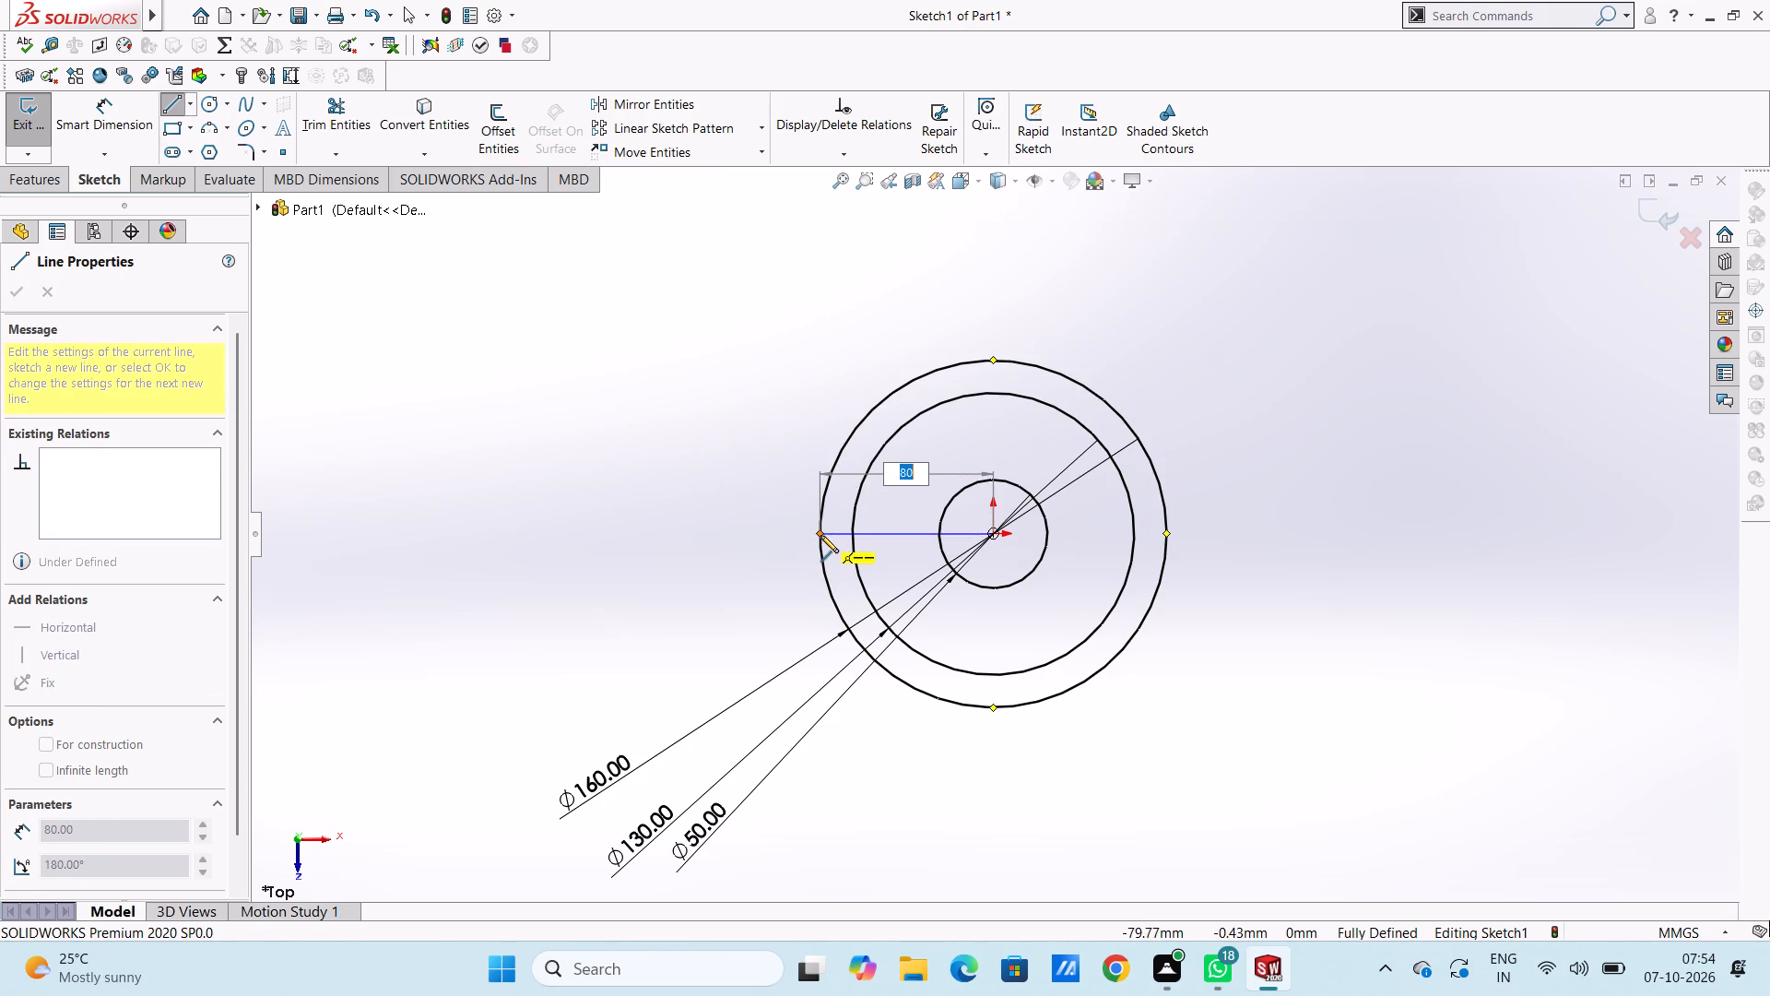
pyautogui.click(818, 533)
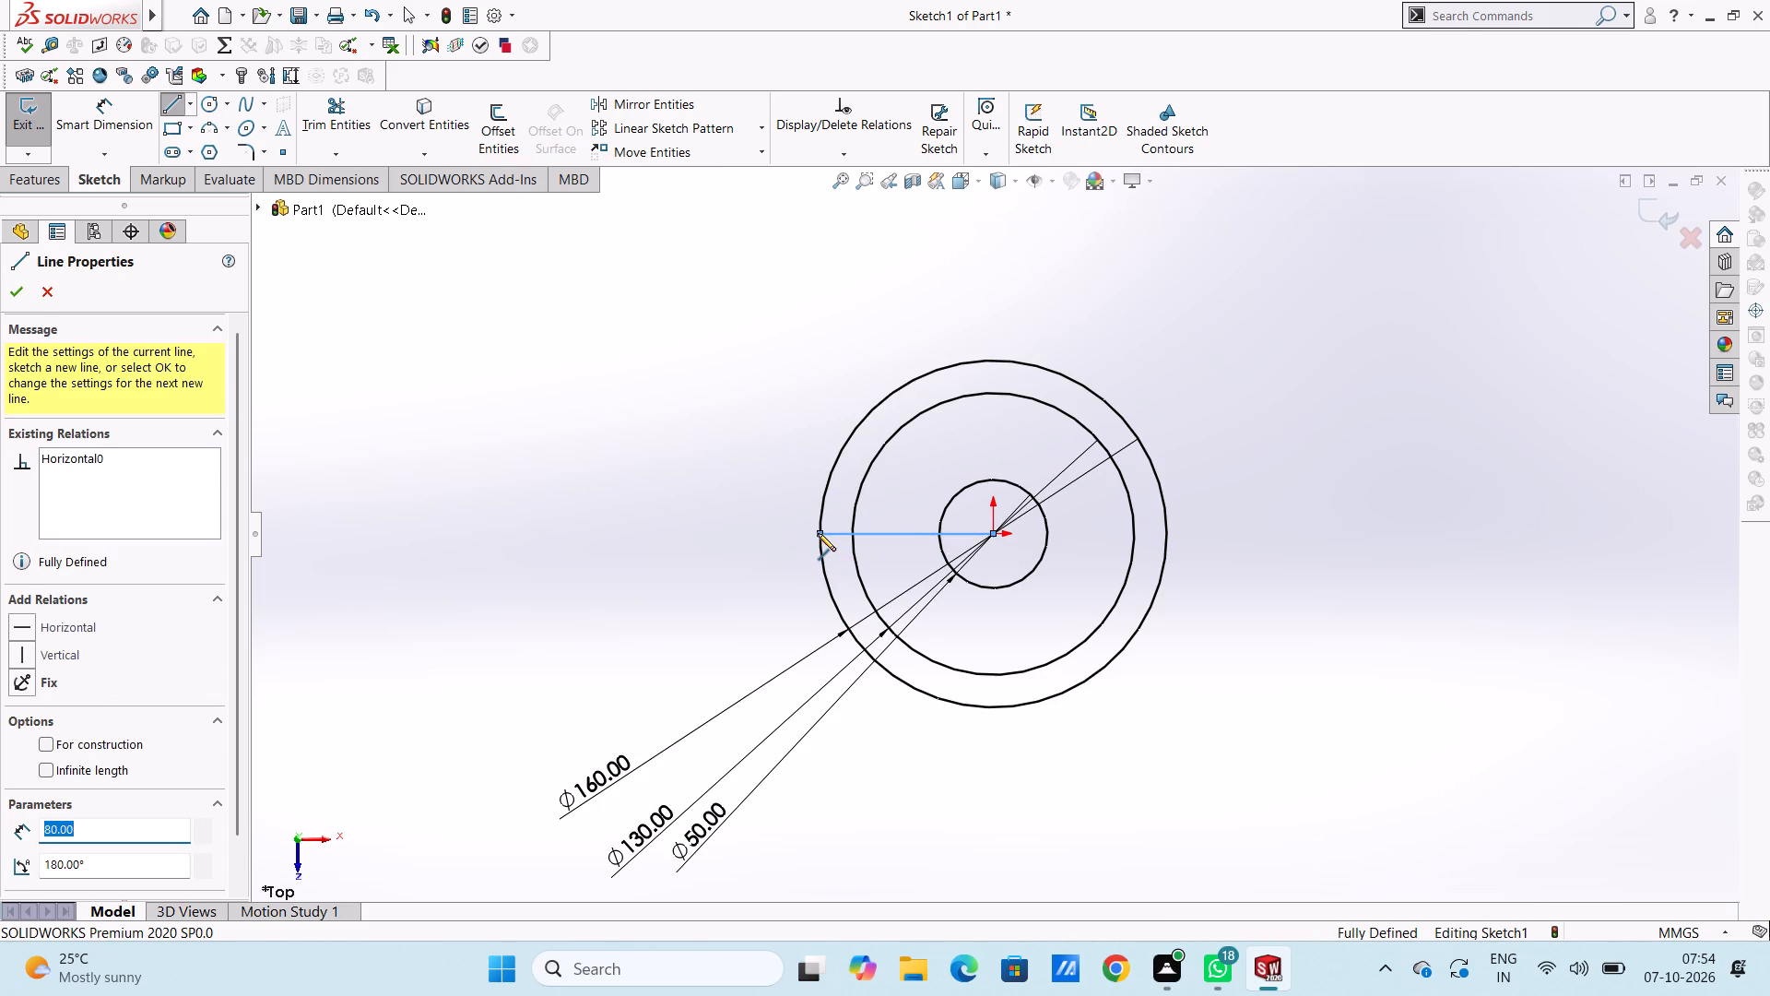
pyautogui.press('Escape')
pyautogui.press('Escape')
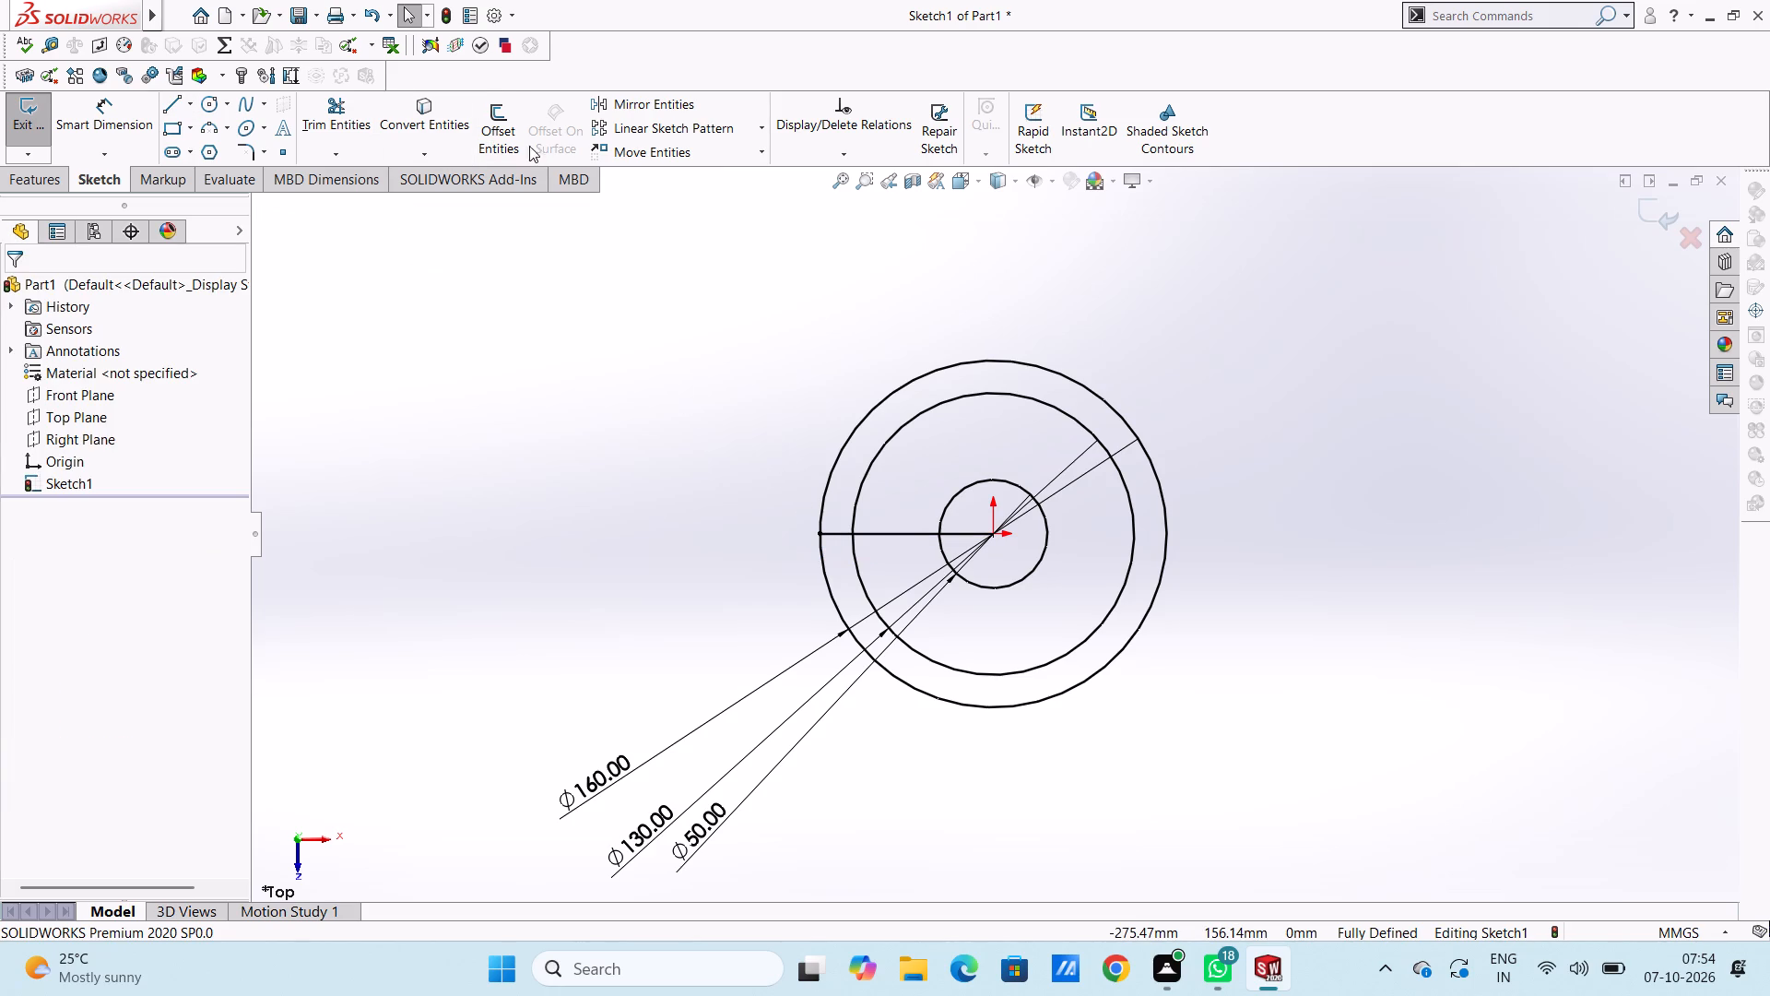
# Offset the horizontal line by 10 mm in both directions, with chain selection off and dimensions added.
pyautogui.click(502, 114)
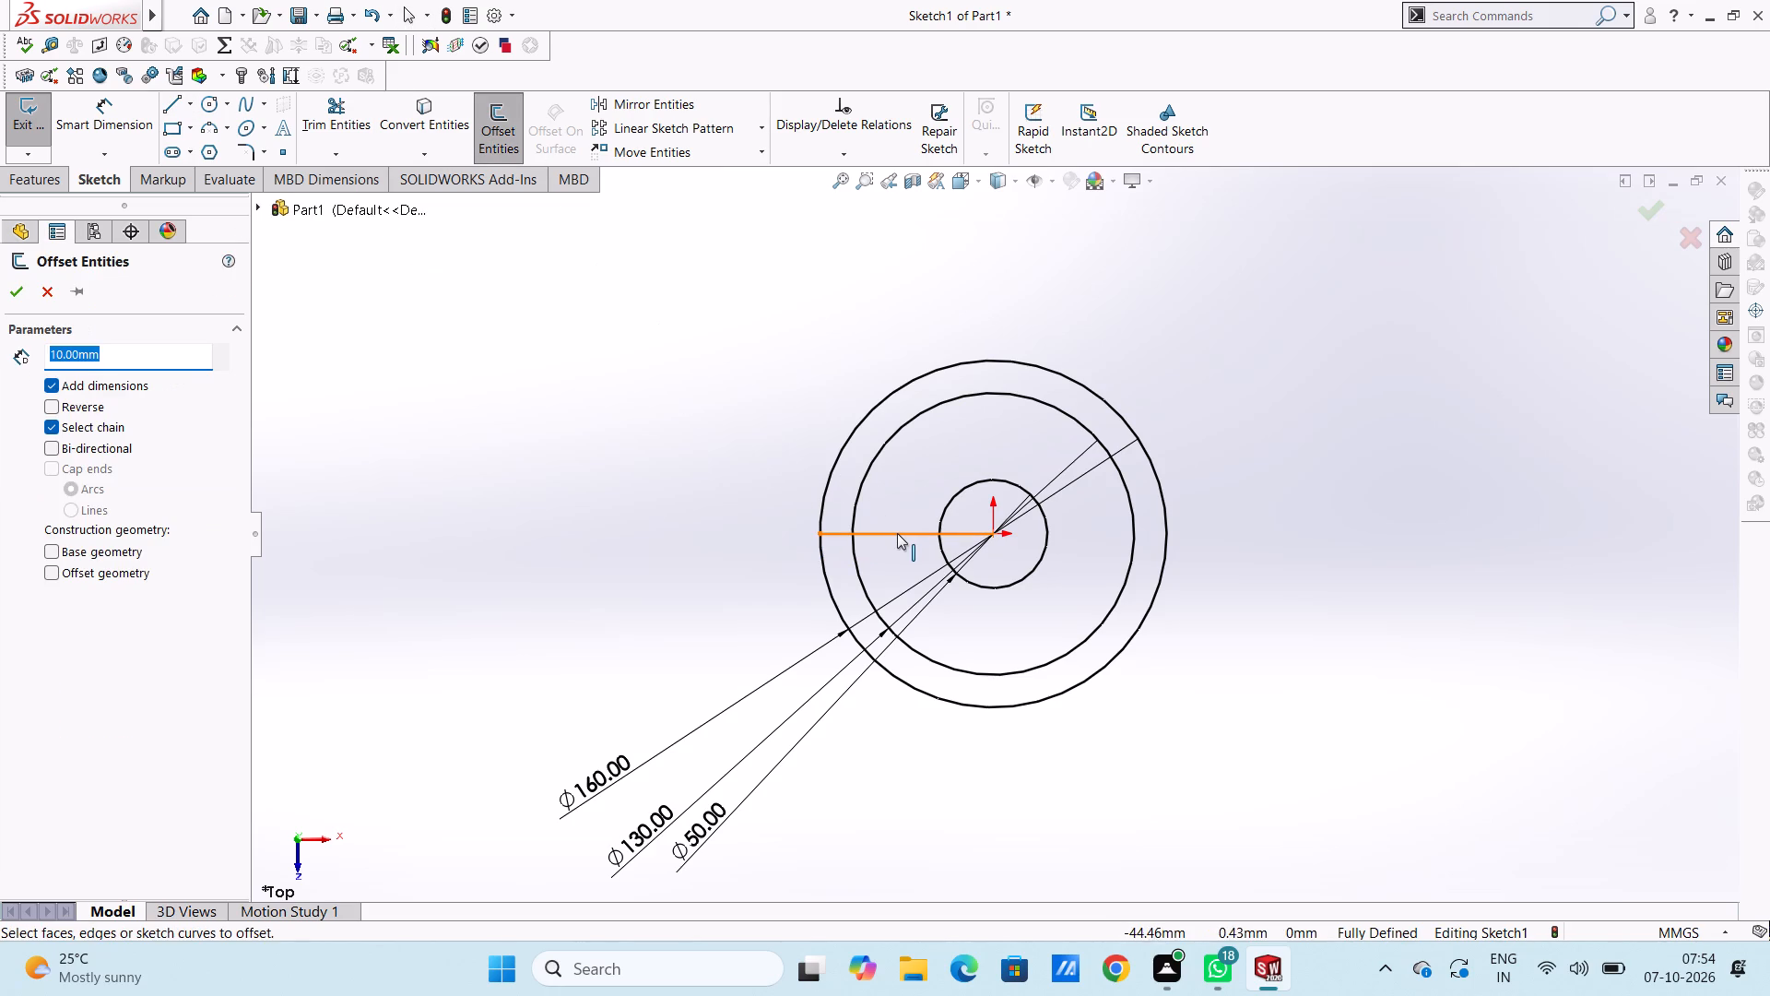
pyautogui.click(897, 533)
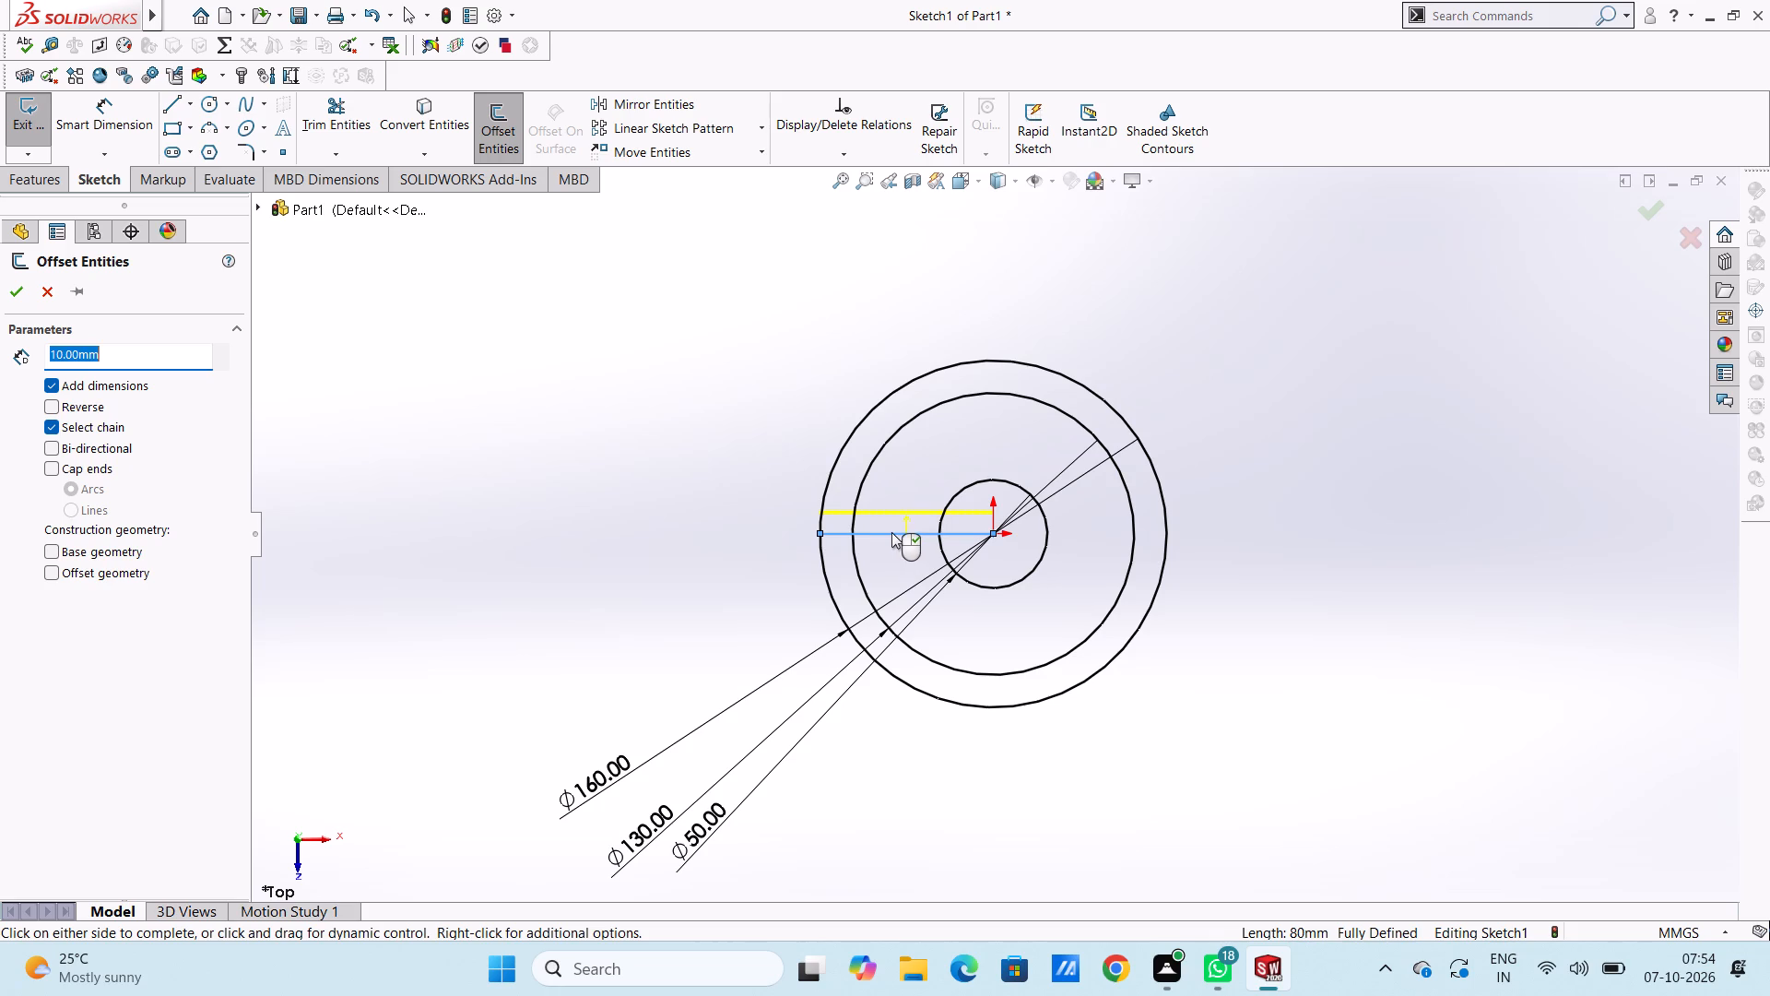
pyautogui.click(53, 426)
pyautogui.click(51, 453)
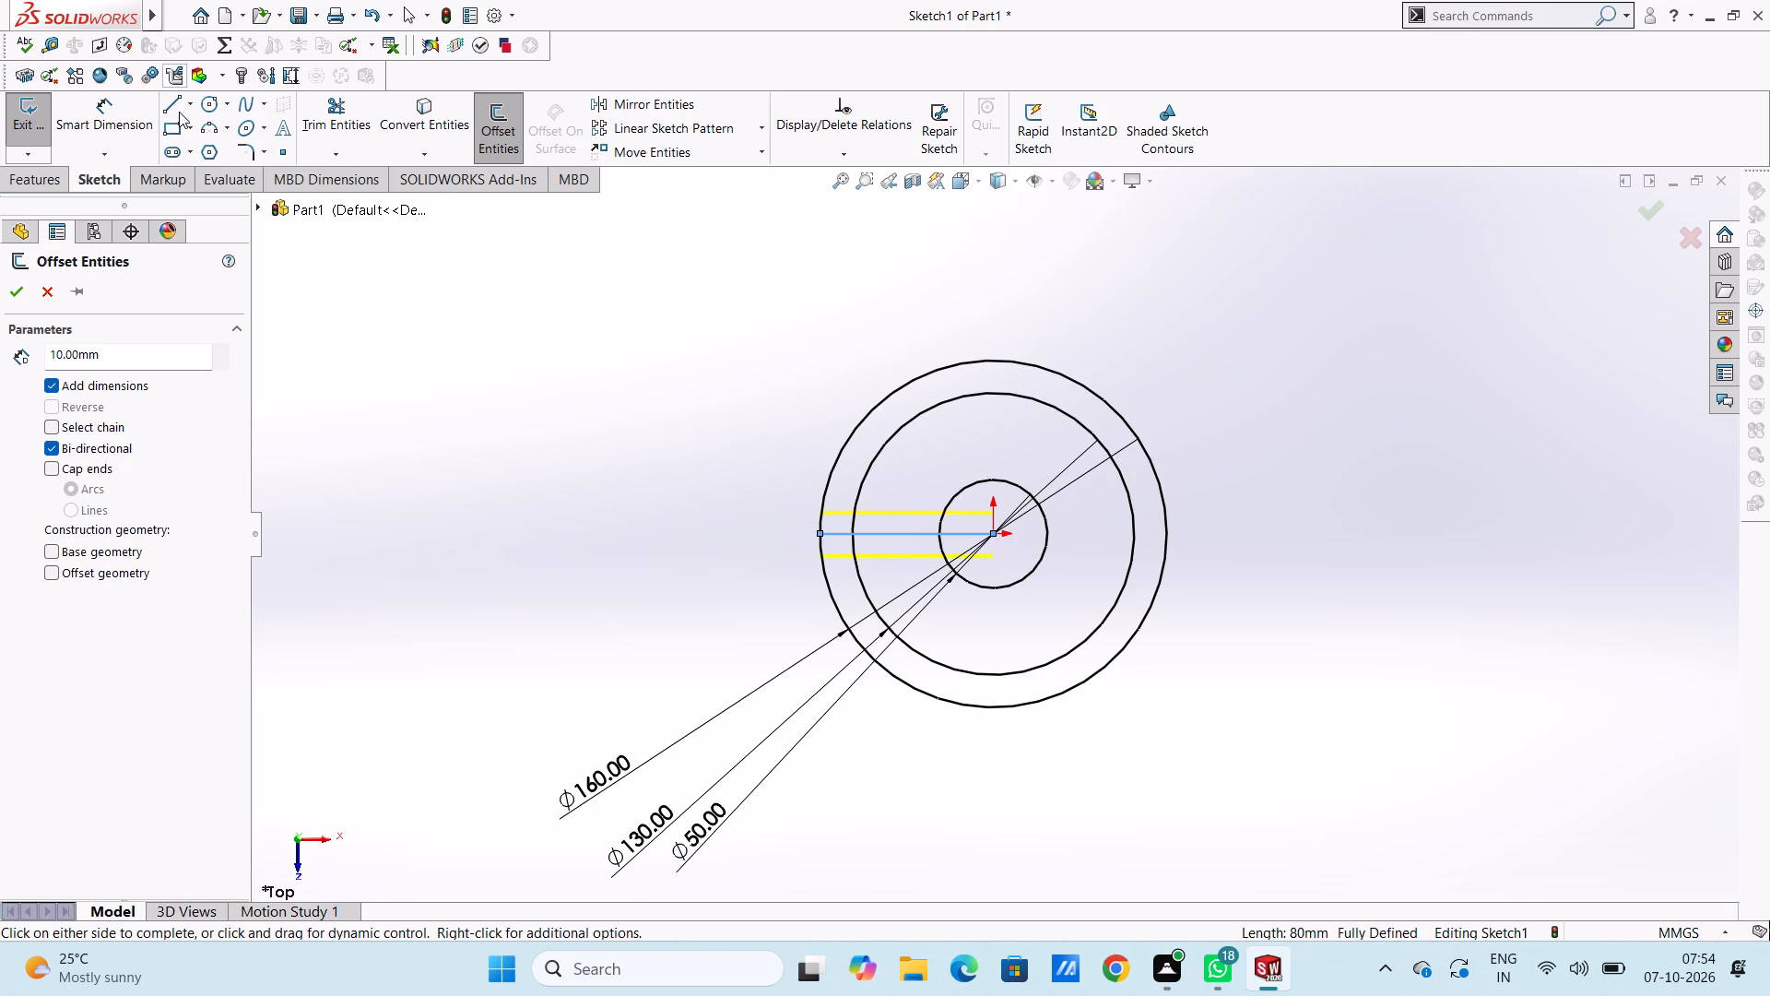
pyautogui.click(18, 296)
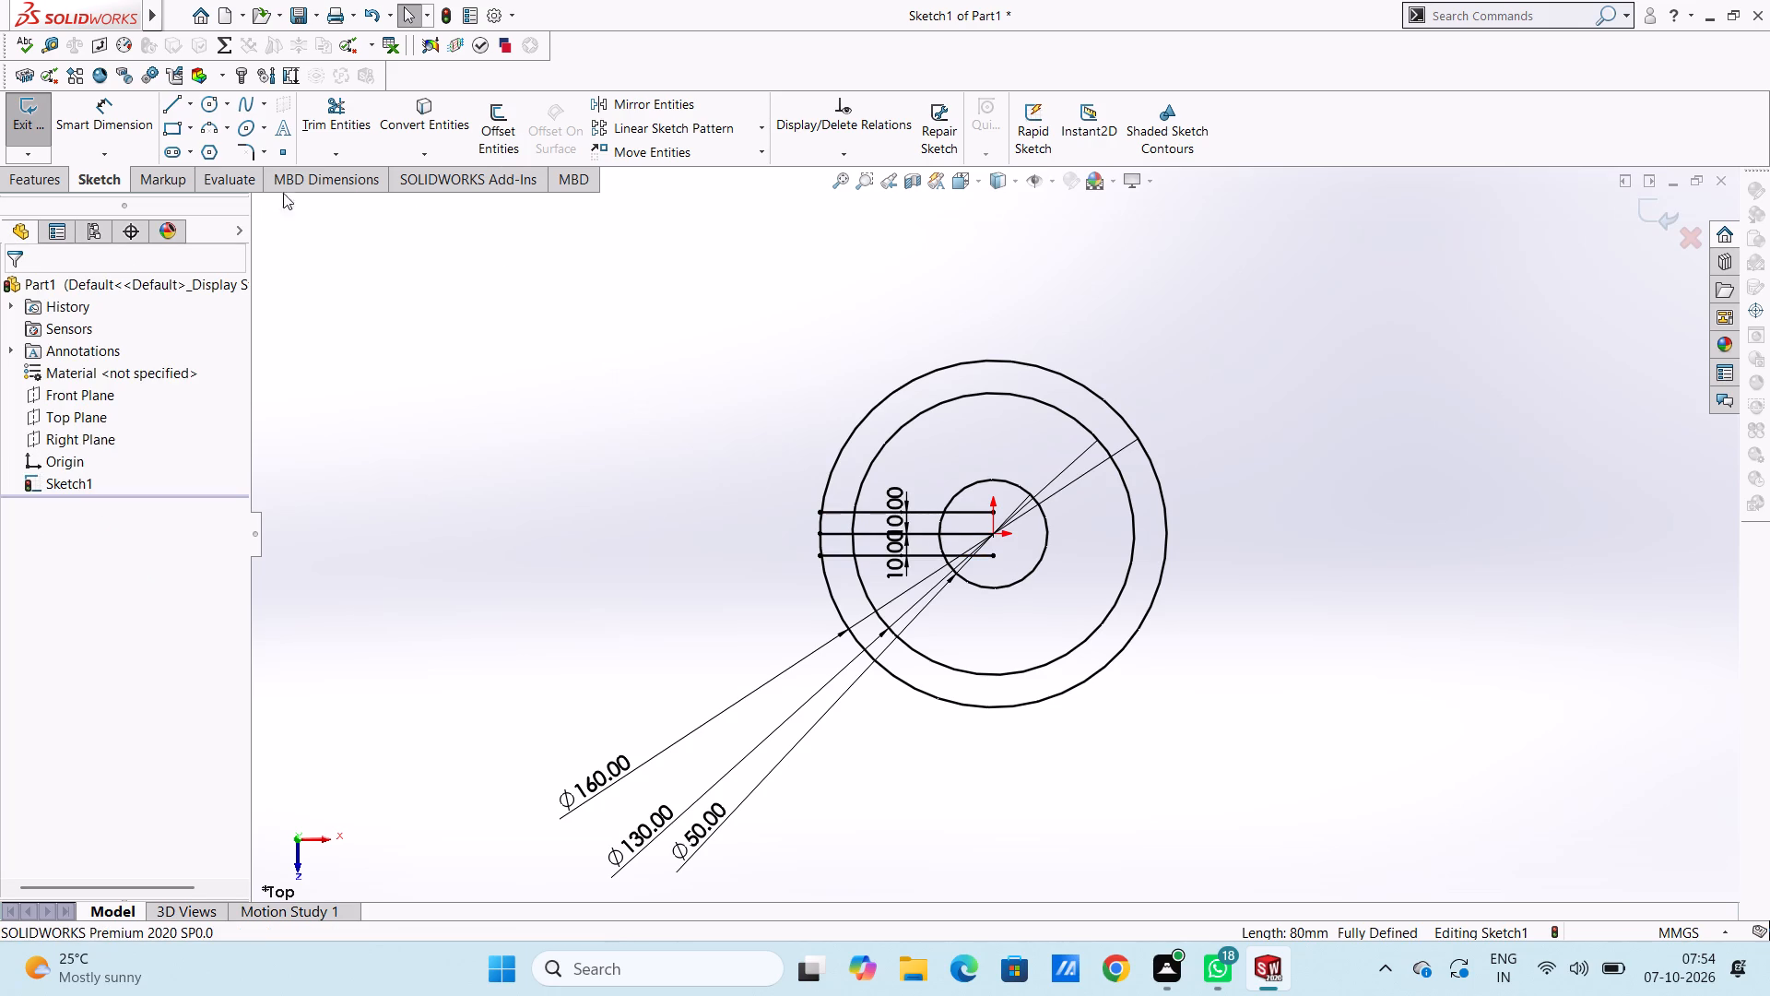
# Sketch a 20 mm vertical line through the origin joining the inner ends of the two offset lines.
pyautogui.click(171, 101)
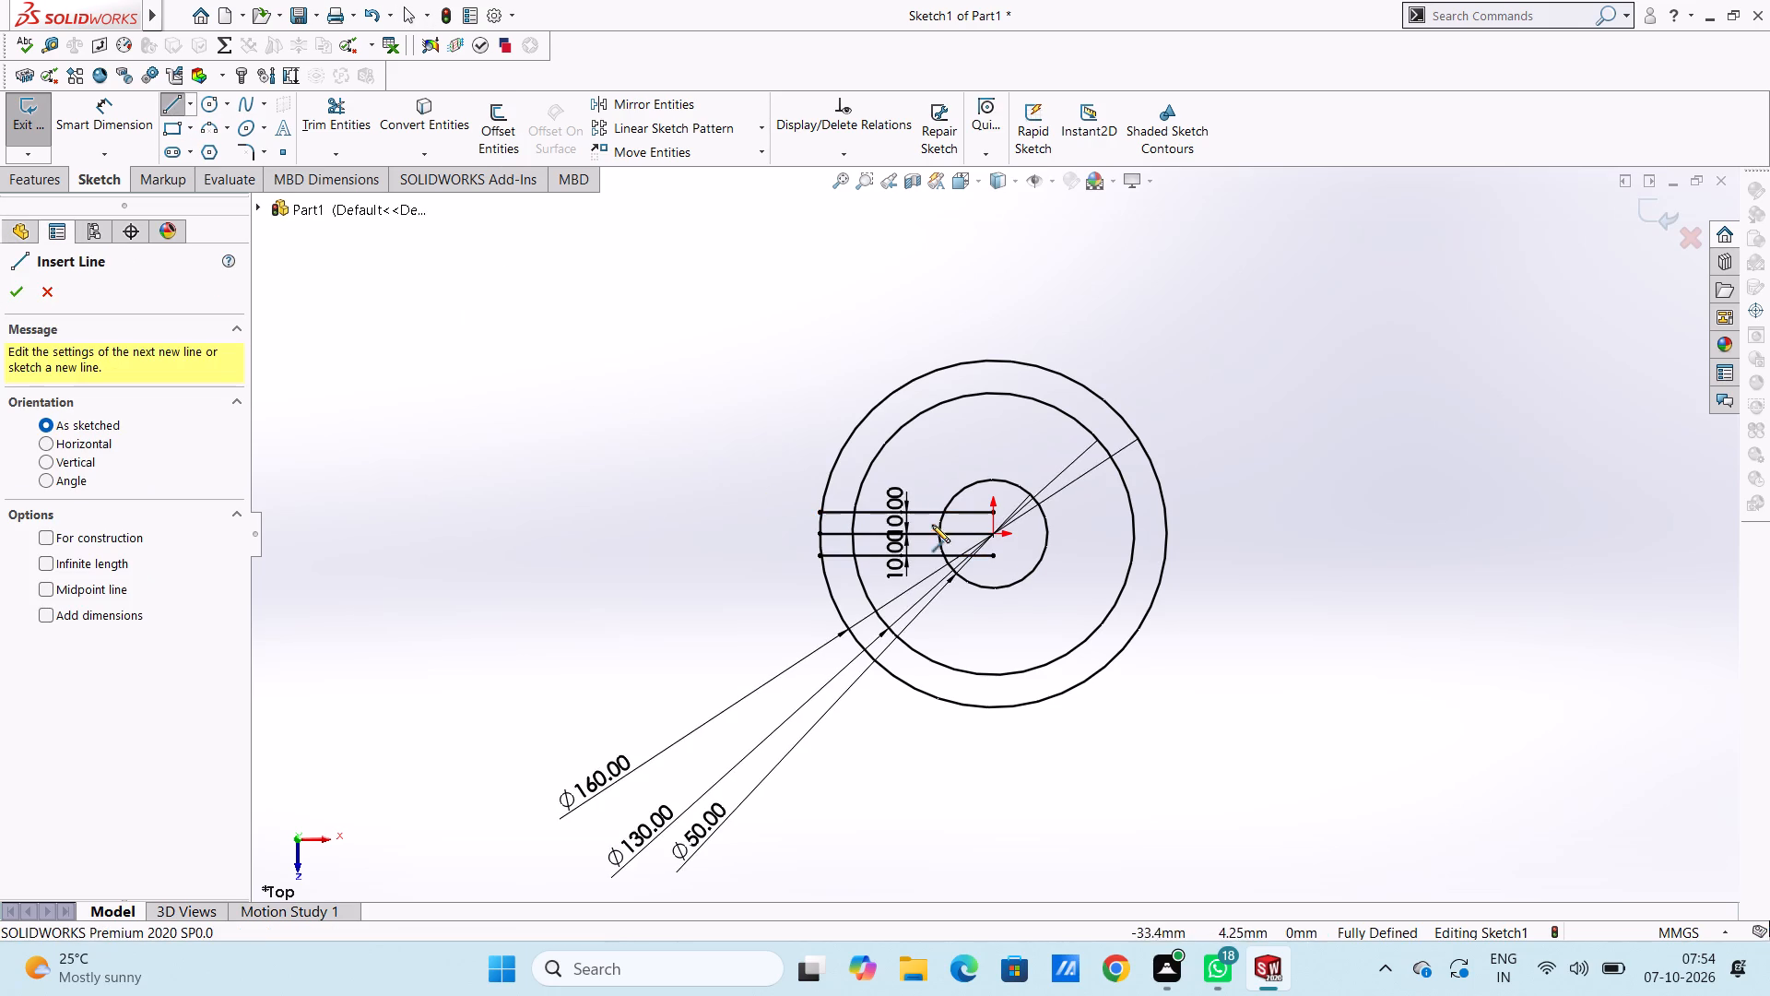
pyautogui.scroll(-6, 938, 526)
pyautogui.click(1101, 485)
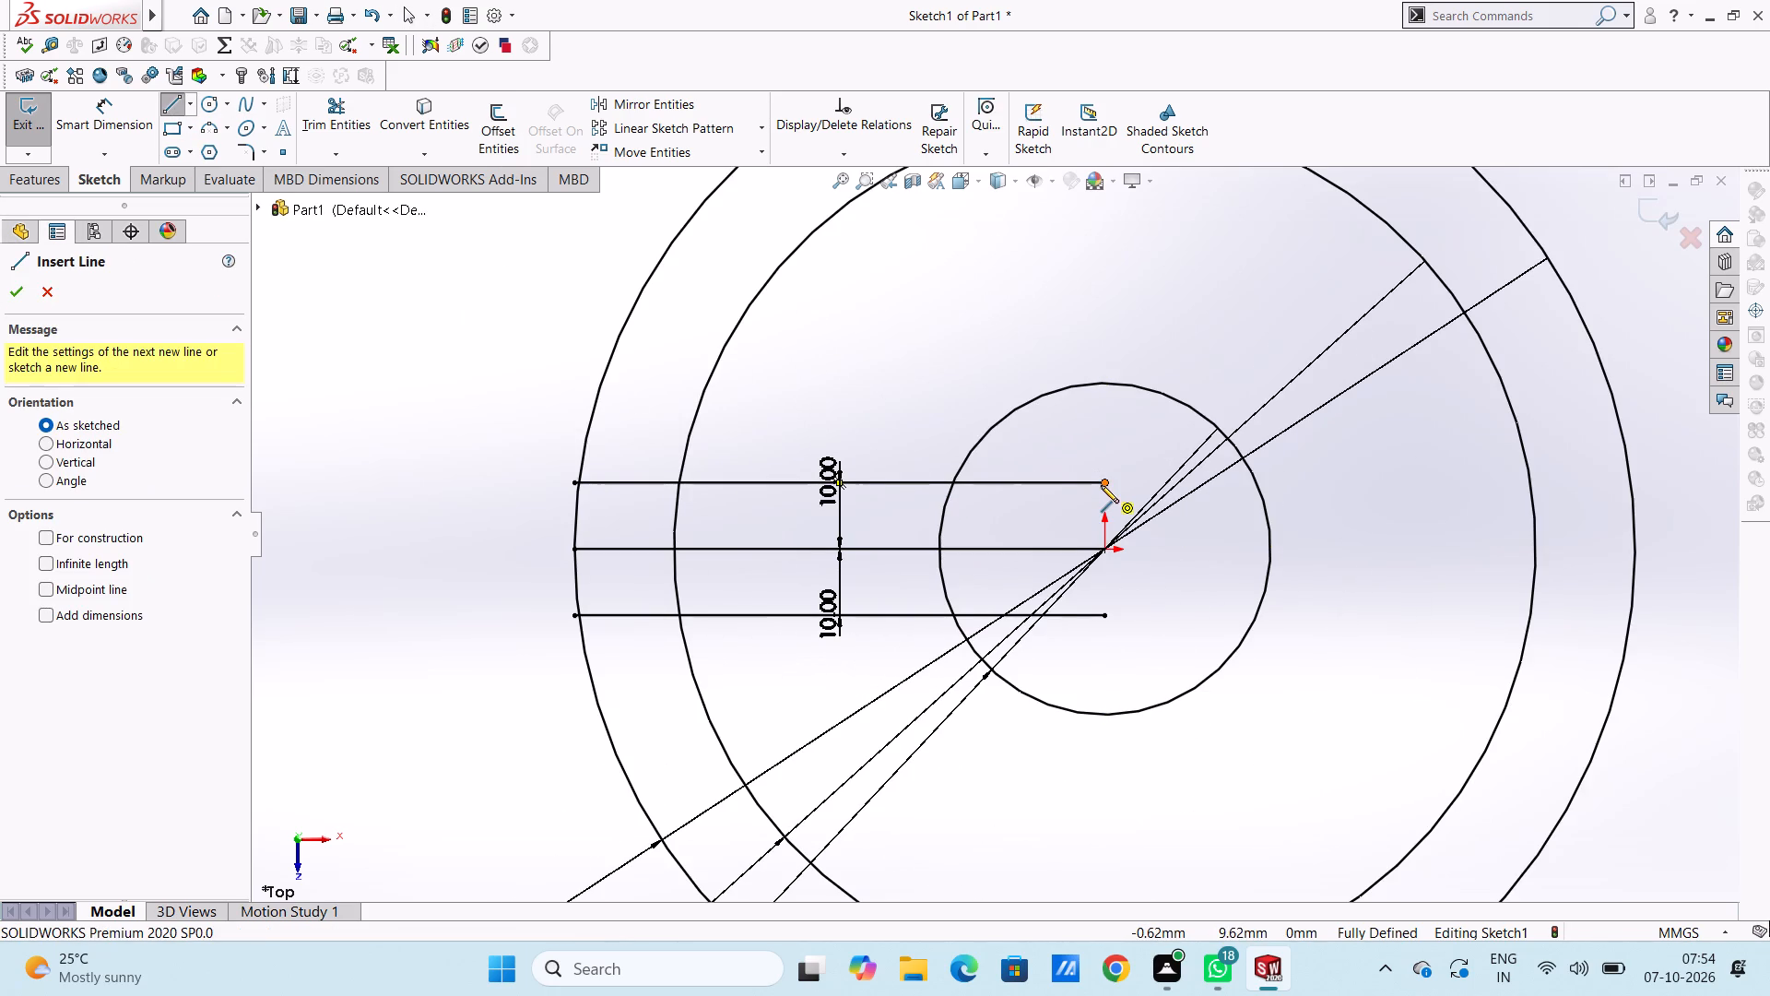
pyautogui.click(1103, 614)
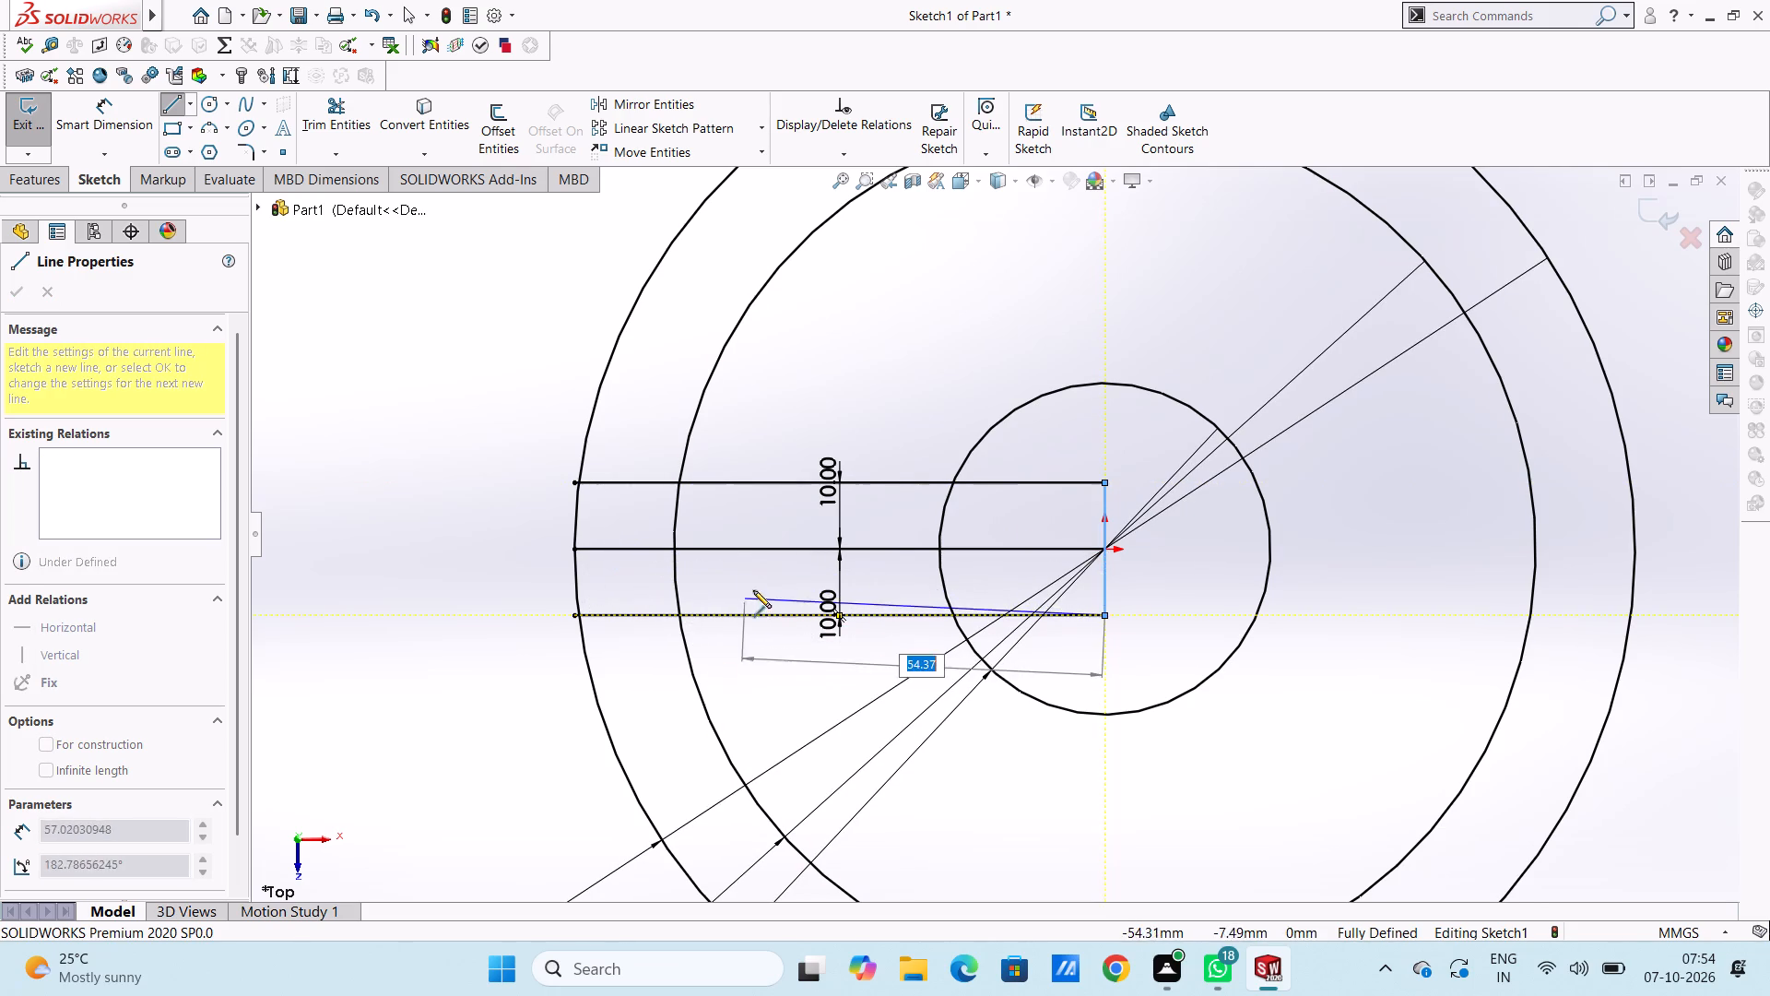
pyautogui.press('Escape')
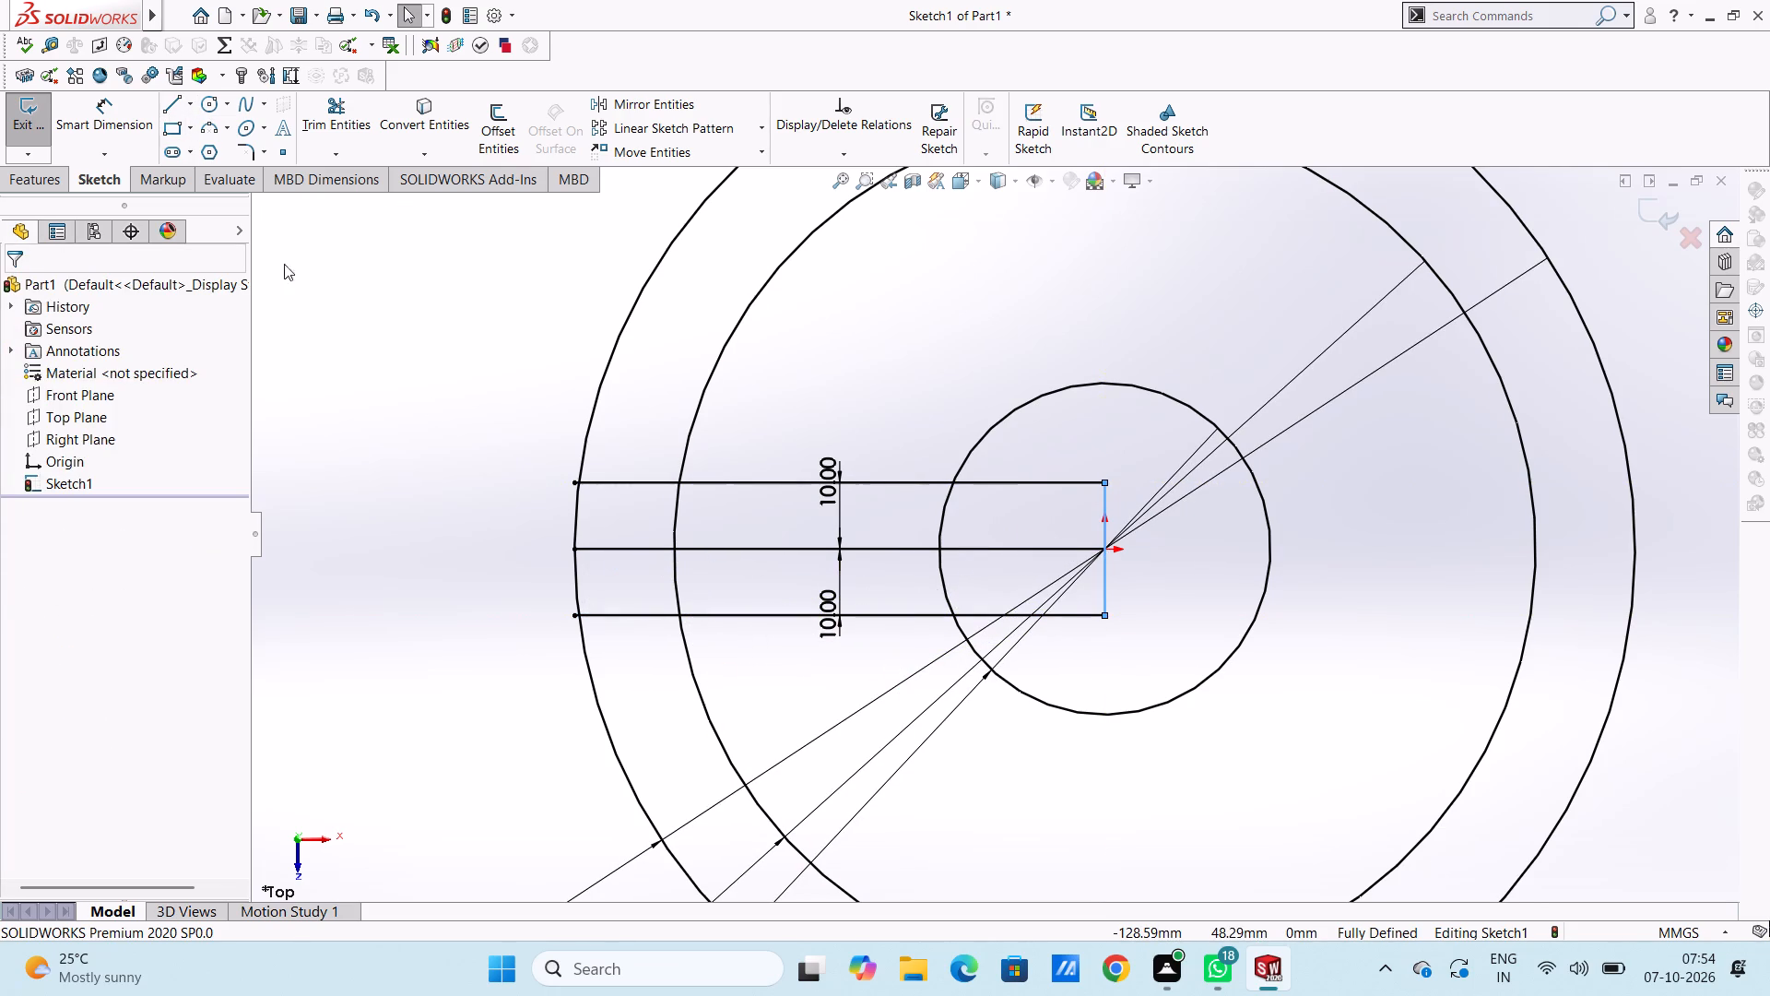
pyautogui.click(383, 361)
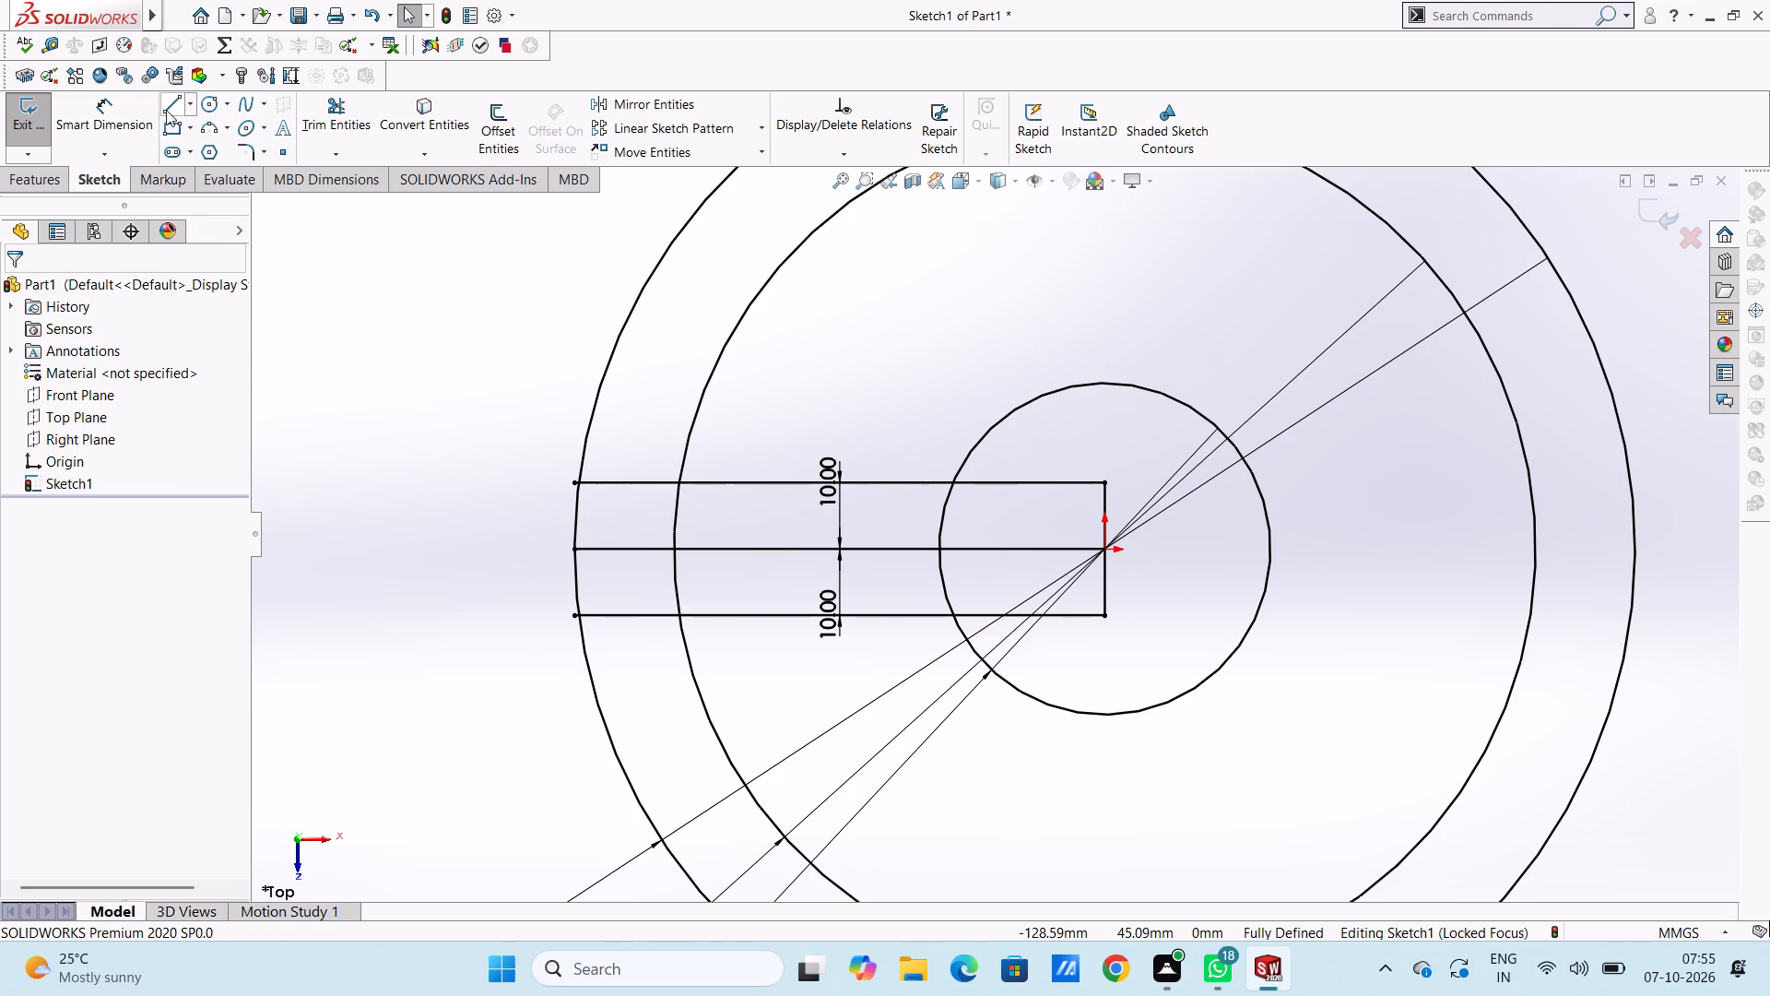
# Close the arm's outer end with a 20 mm vertical line joining the two offset lines, and end the line command.
pyautogui.click(179, 101)
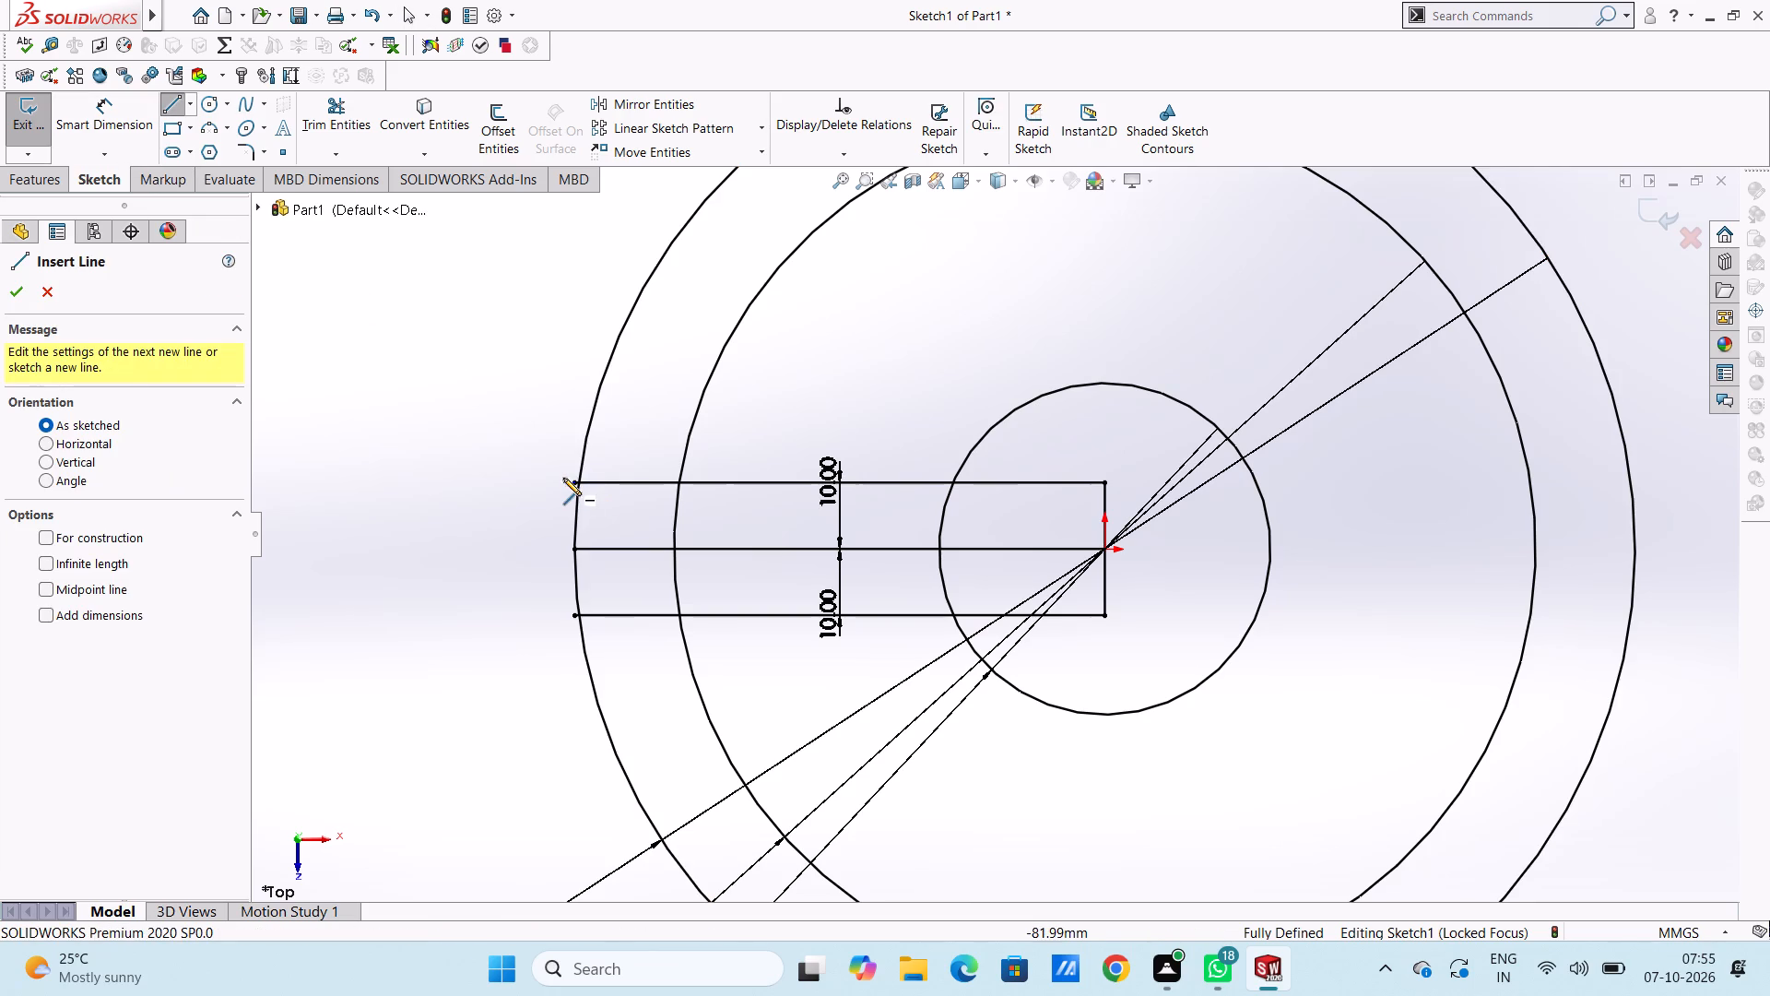
pyautogui.click(571, 486)
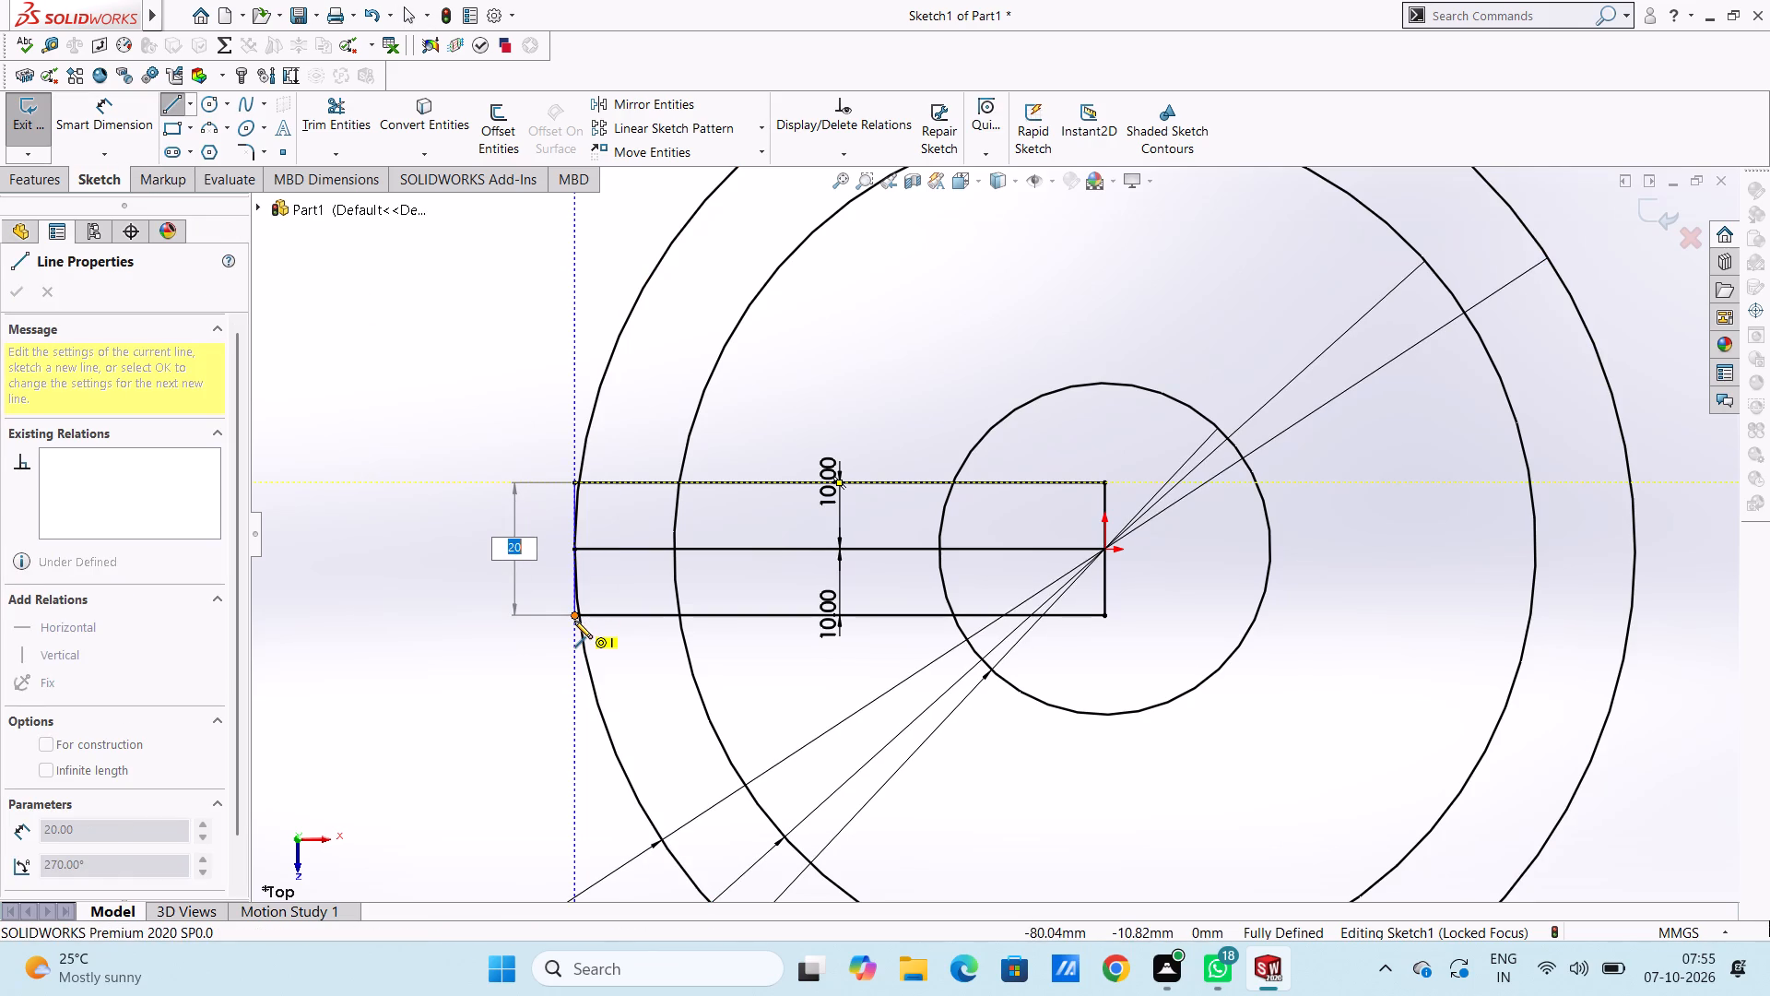
pyautogui.click(574, 621)
pyautogui.press('Escape')
pyautogui.press('Escape')
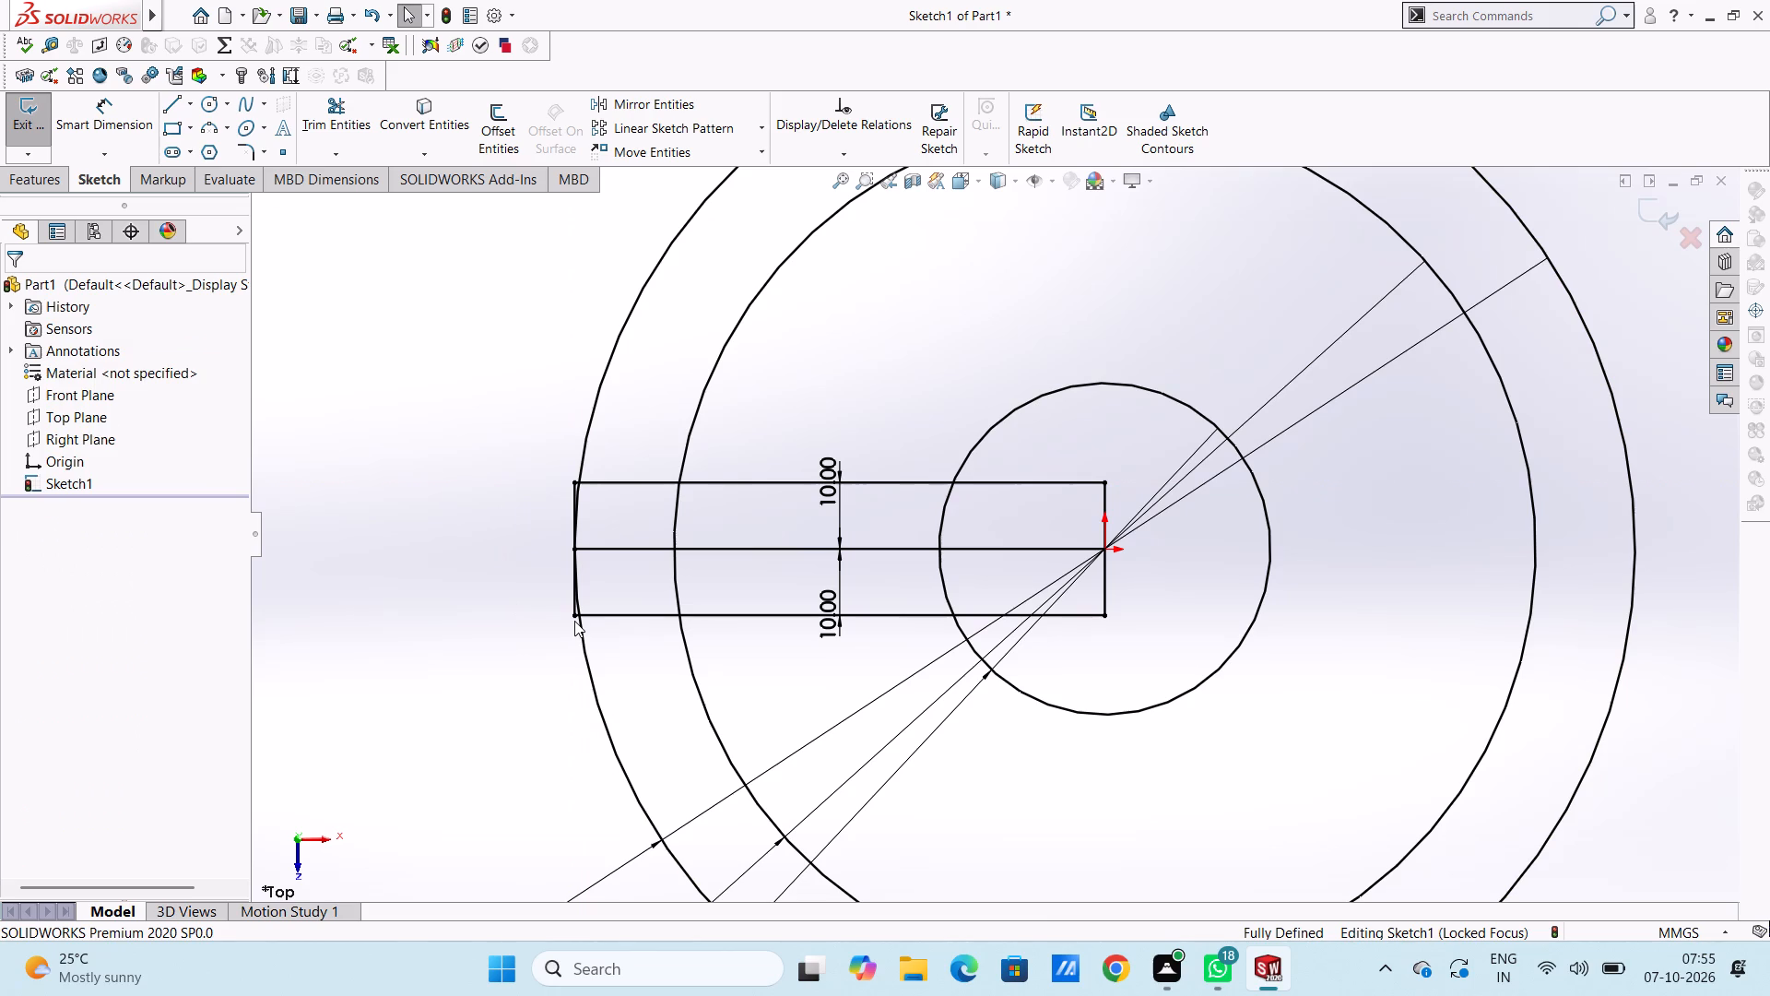
# Trim away the three horizontal lines and the vertical line inside the innermost circle.
pyautogui.click(334, 130)
pyautogui.click(1021, 481)
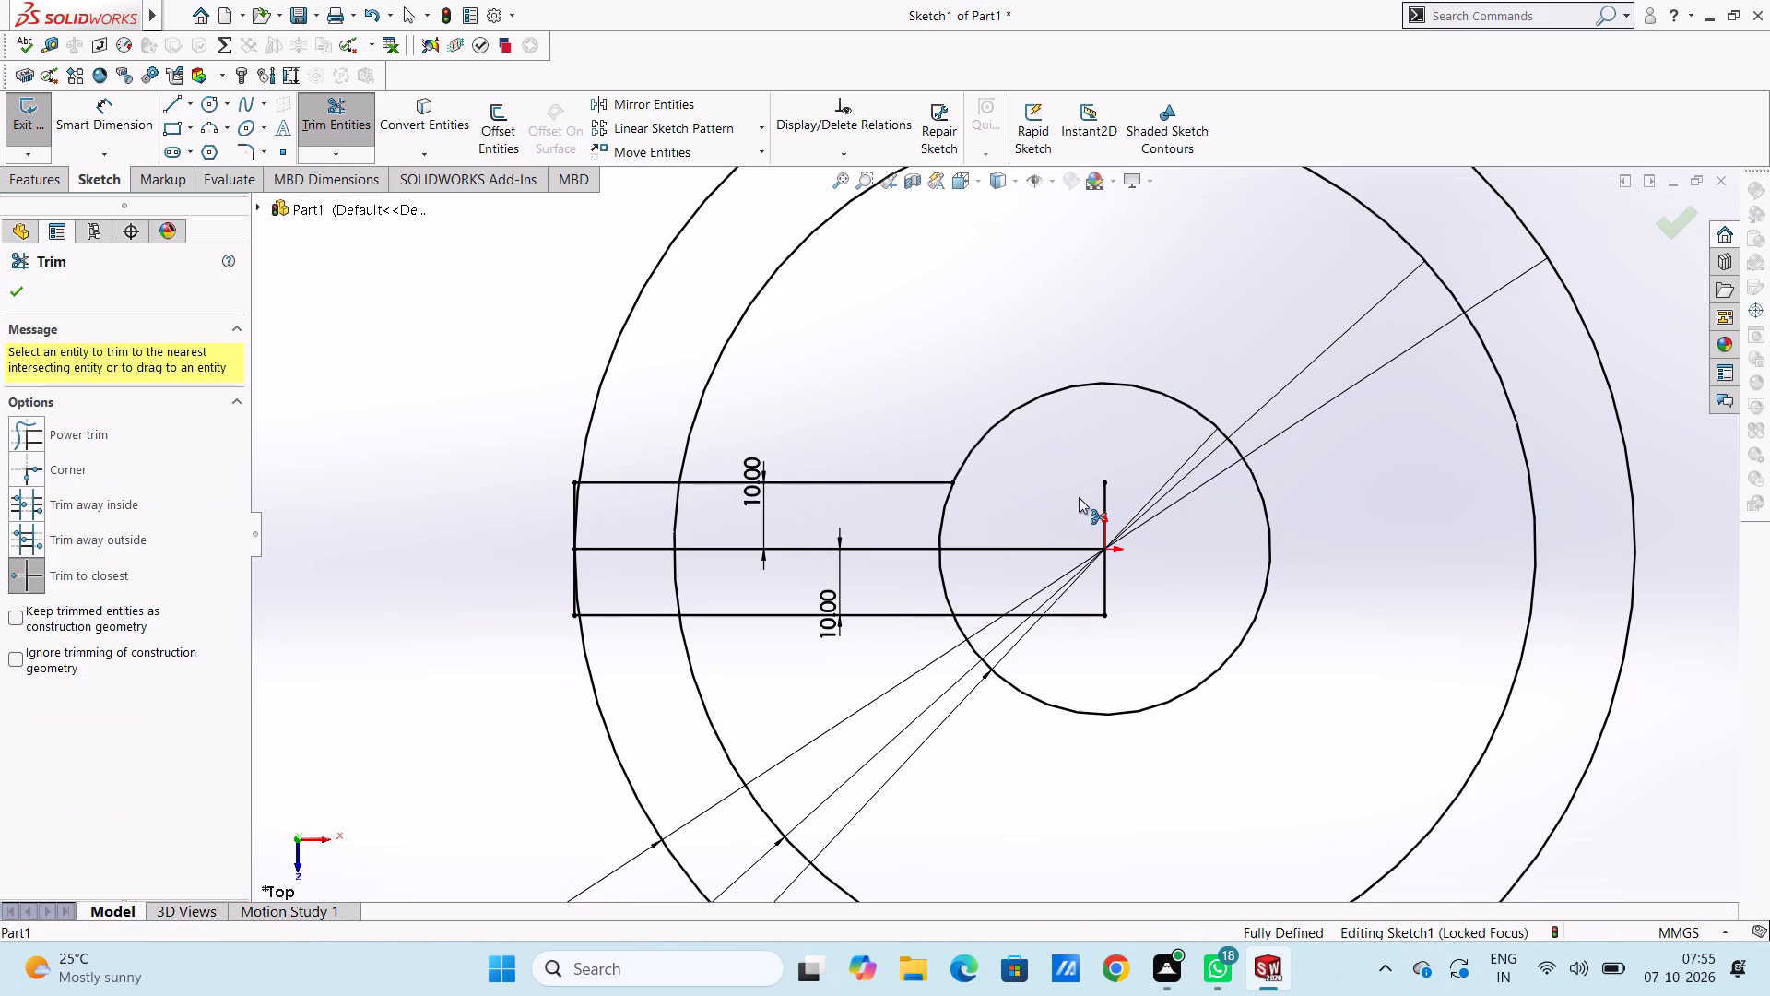
pyautogui.click(1102, 511)
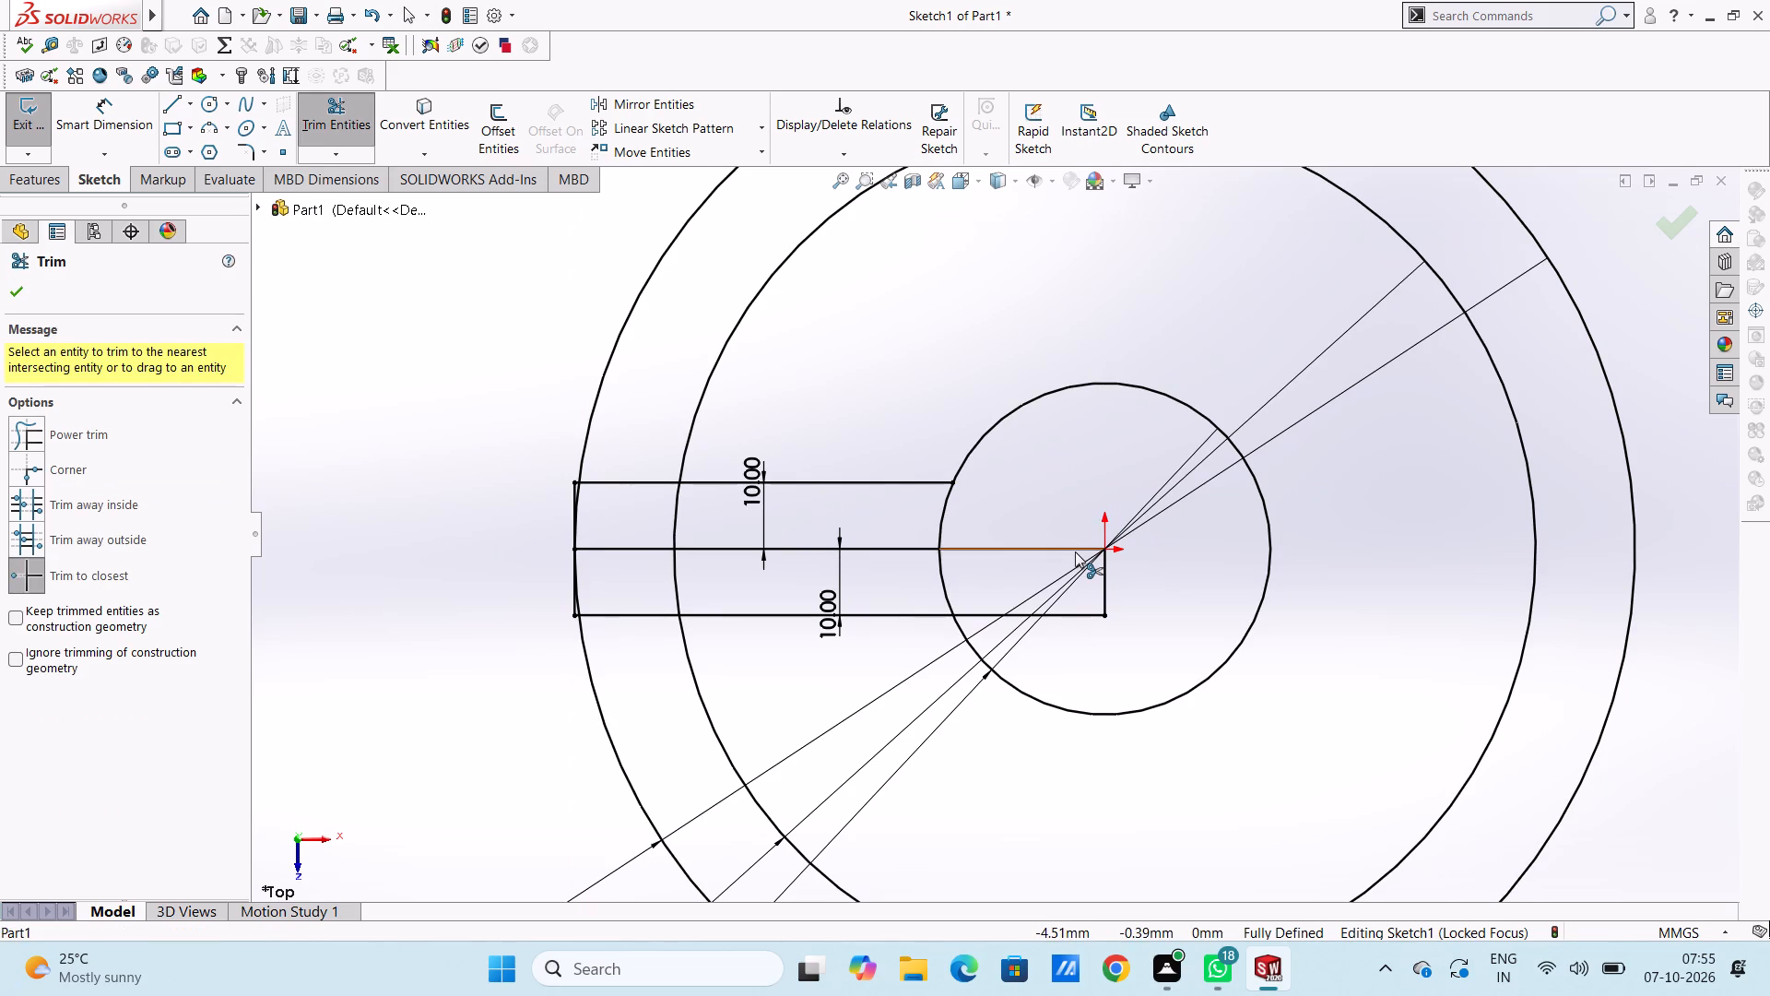
pyautogui.click(1075, 551)
pyautogui.click(1060, 613)
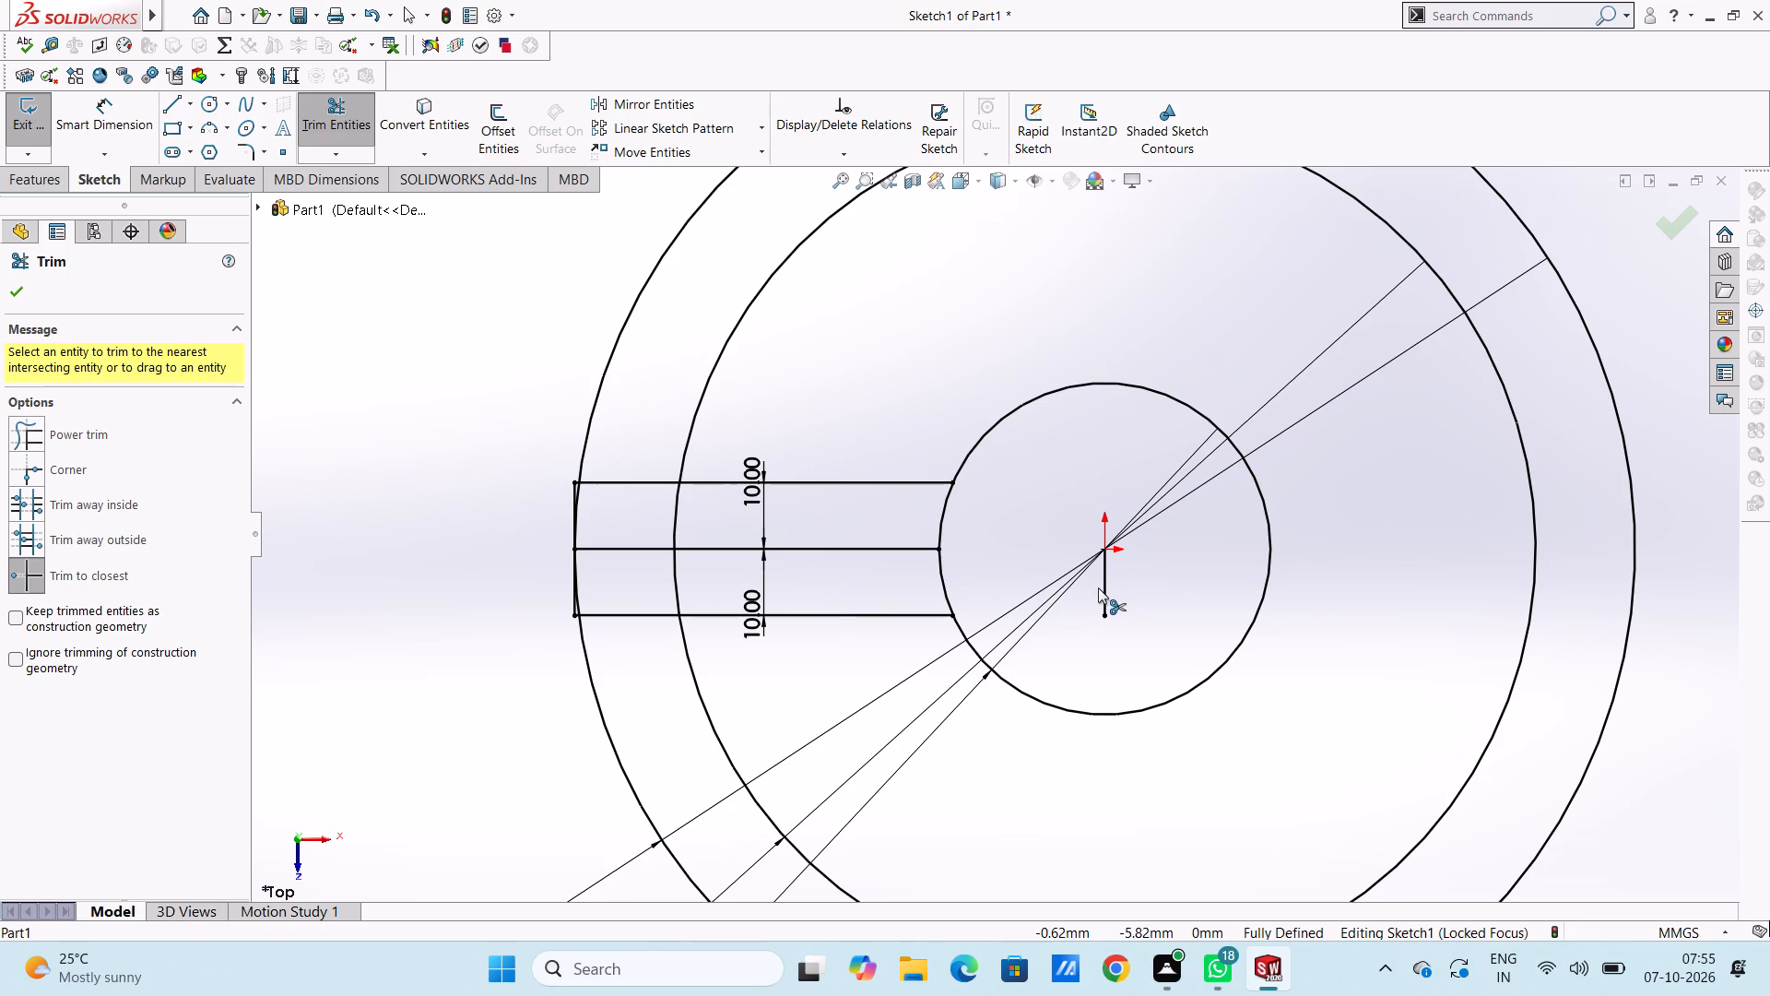
pyautogui.click(1109, 594)
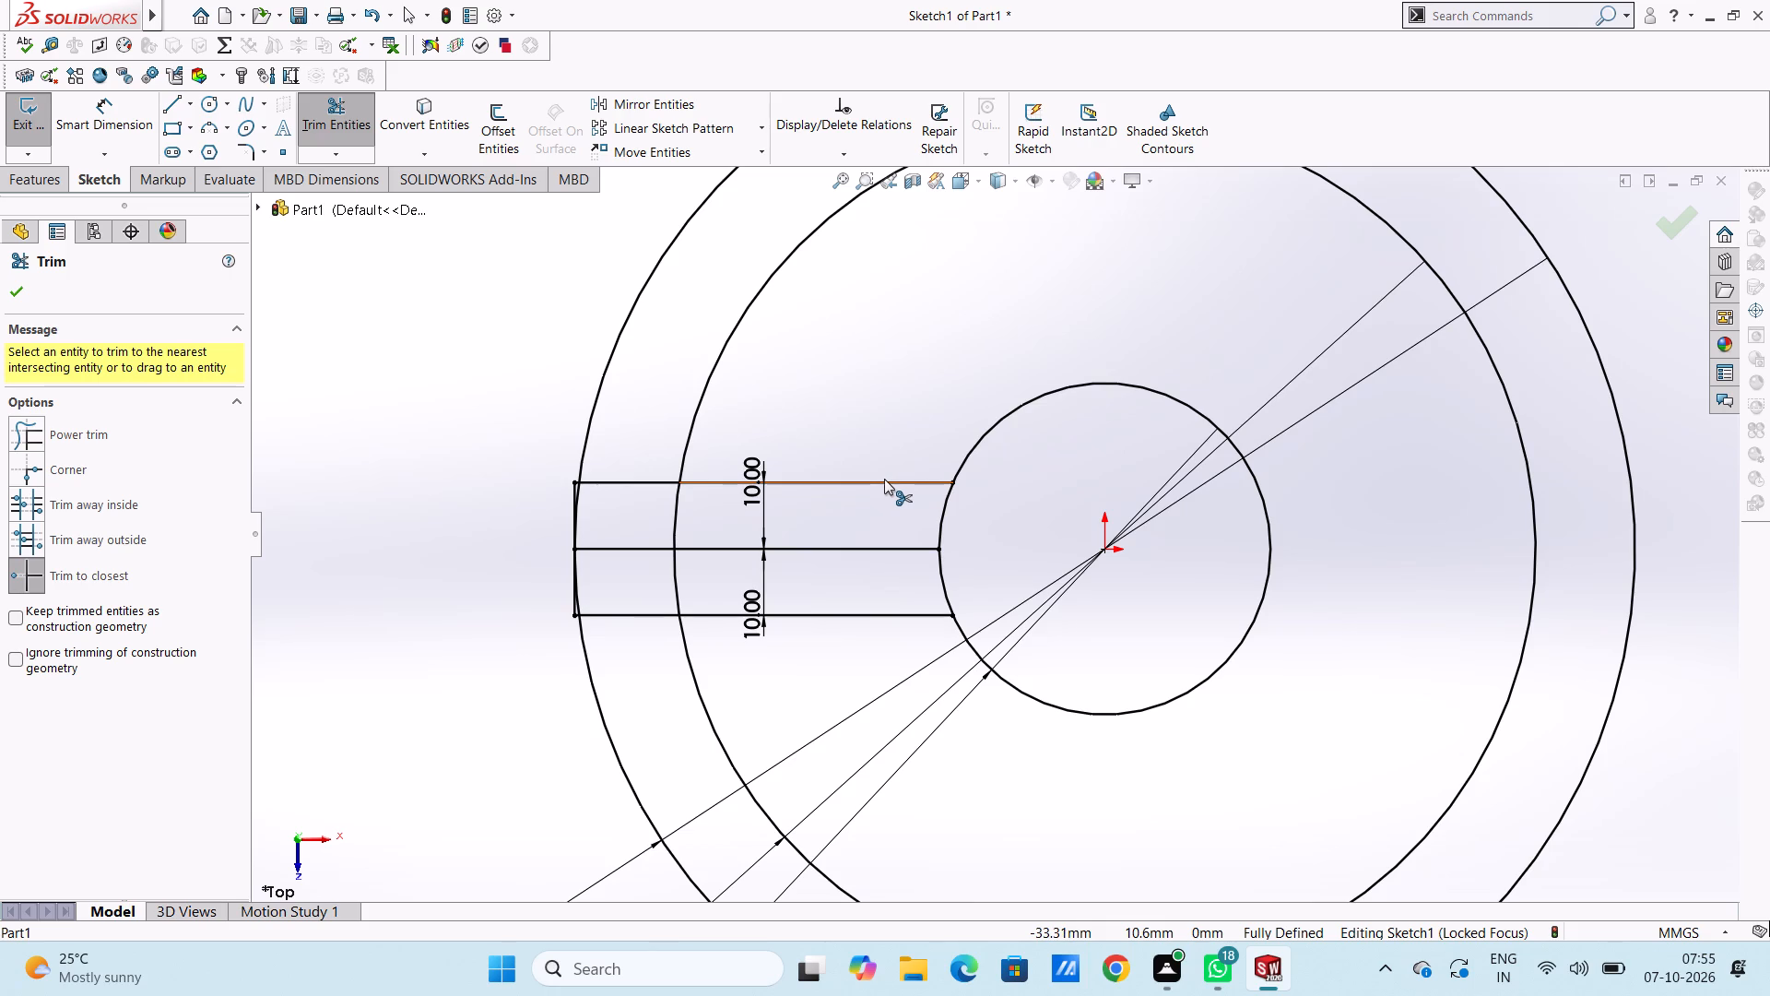
# Trim the three horizontal lines between the innermost and middle circles, plus the remaining centre line out to the arm's outer end.
pyautogui.click(884, 479)
pyautogui.click(895, 543)
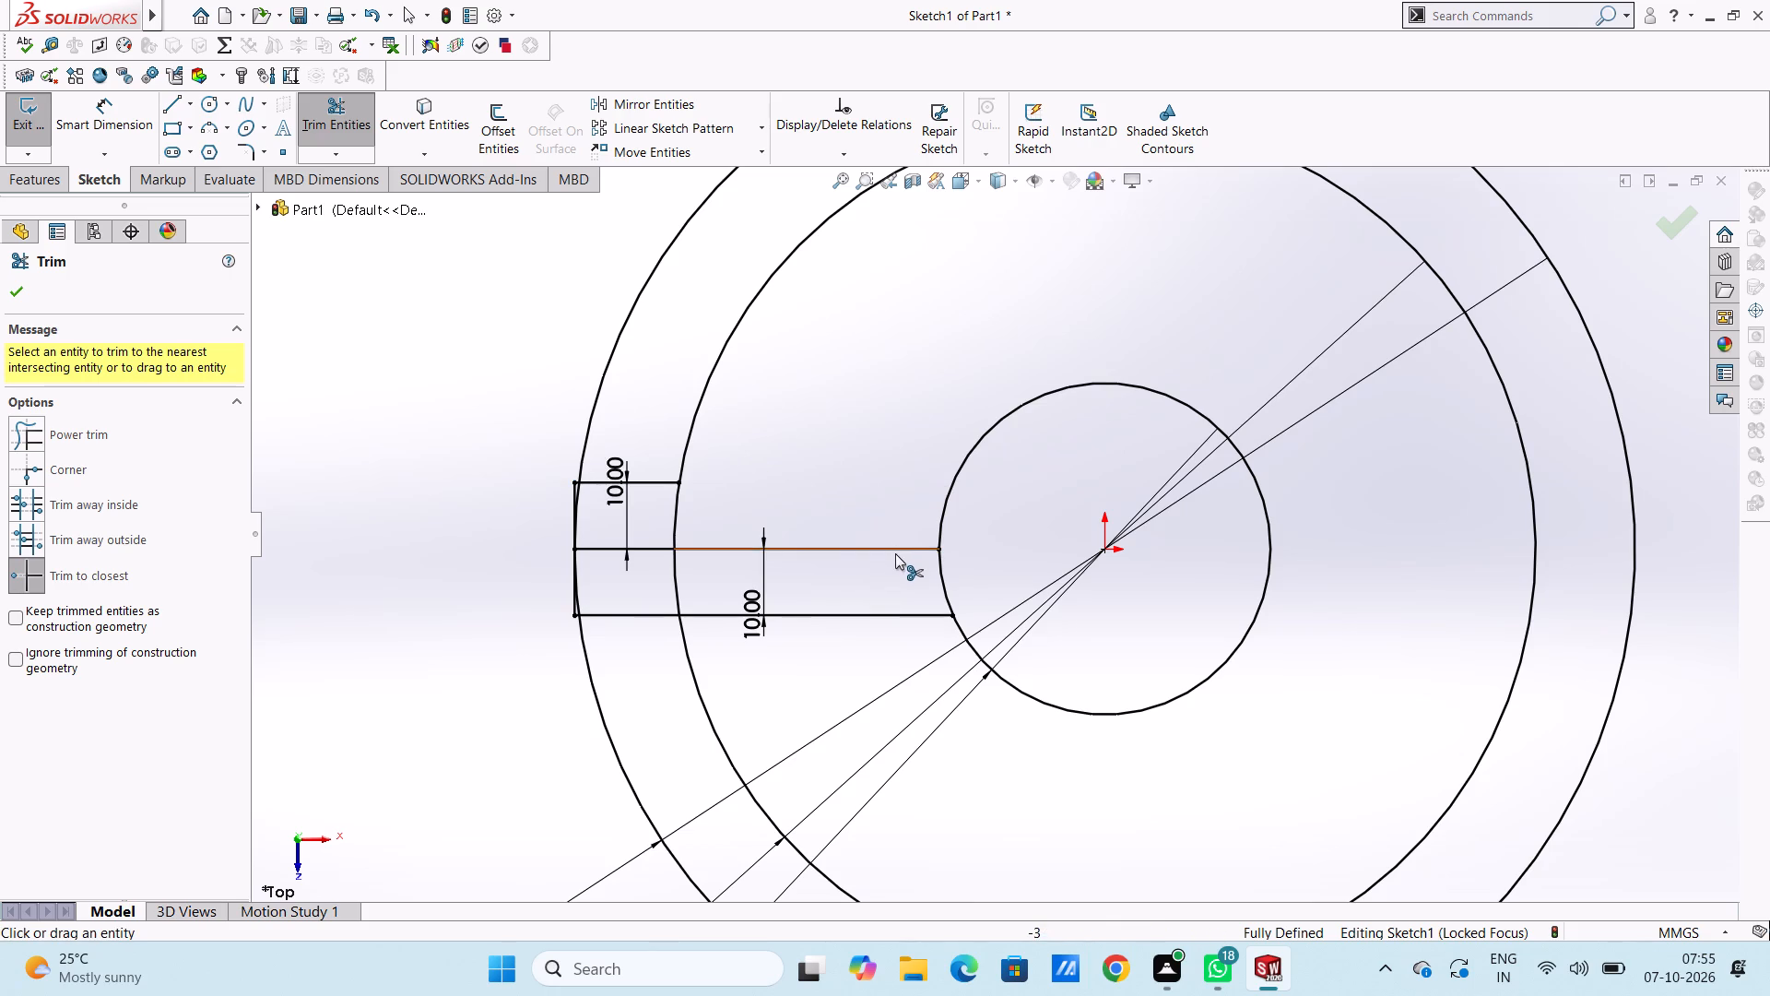
pyautogui.click(895, 553)
pyautogui.click(895, 613)
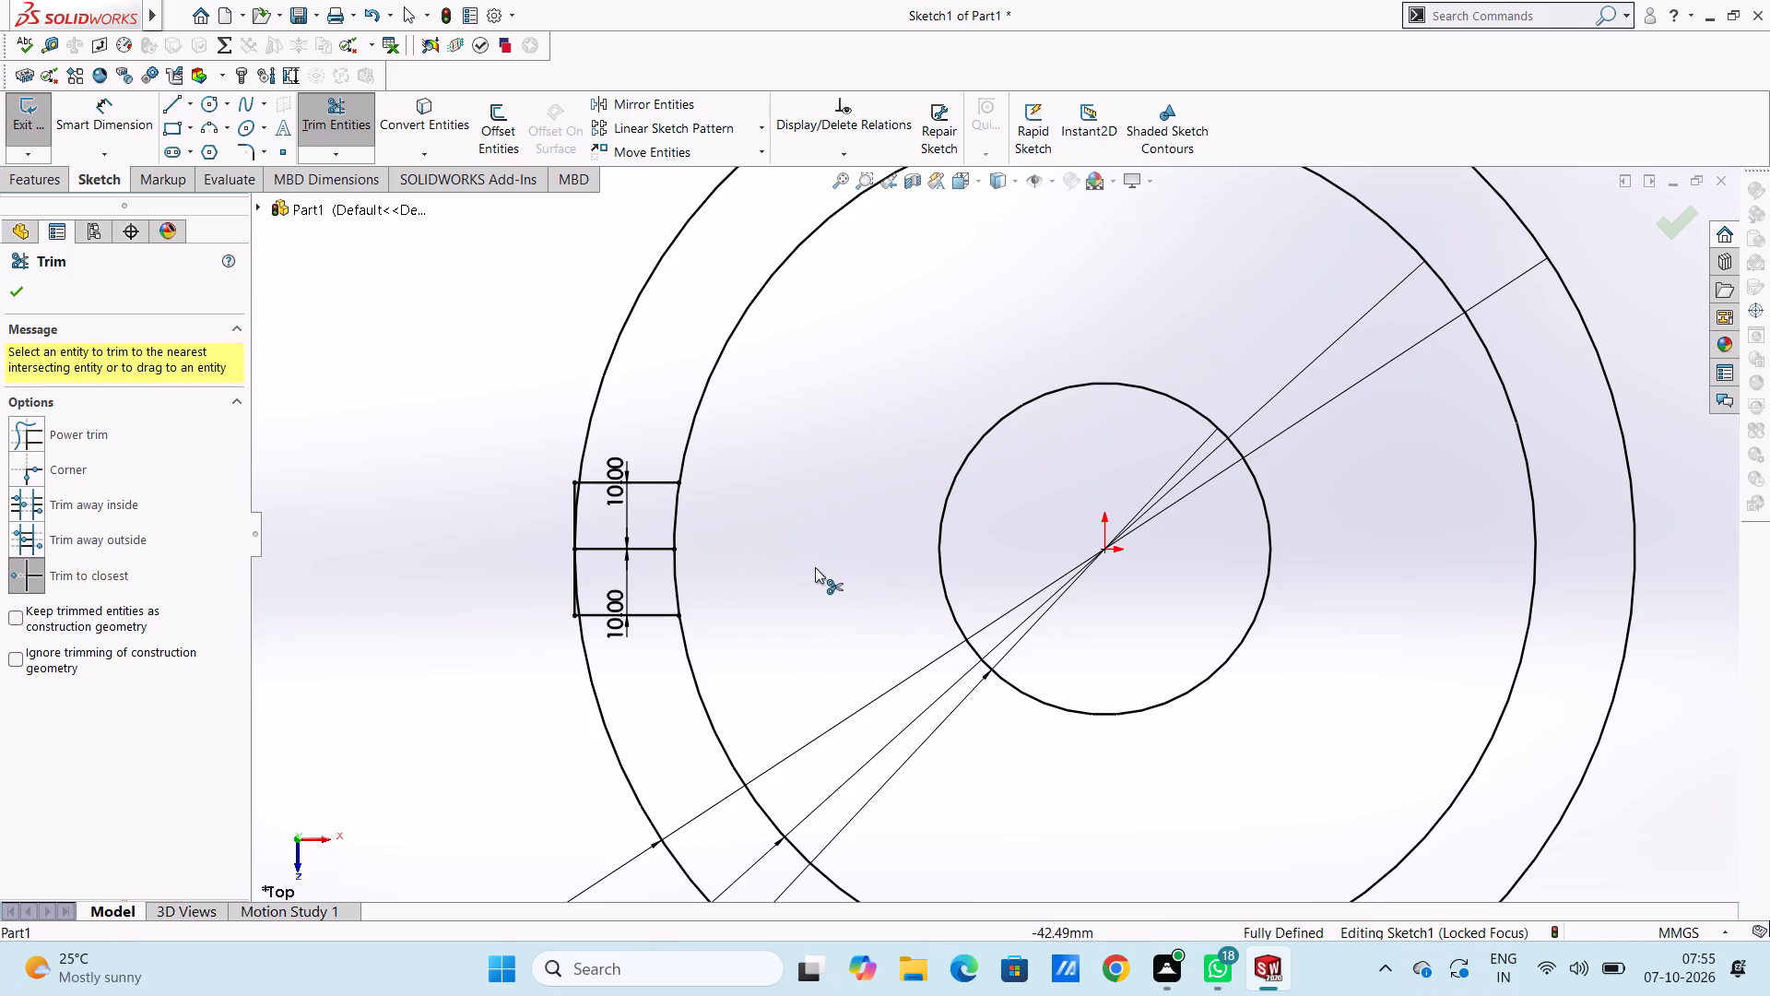
pyautogui.click(651, 551)
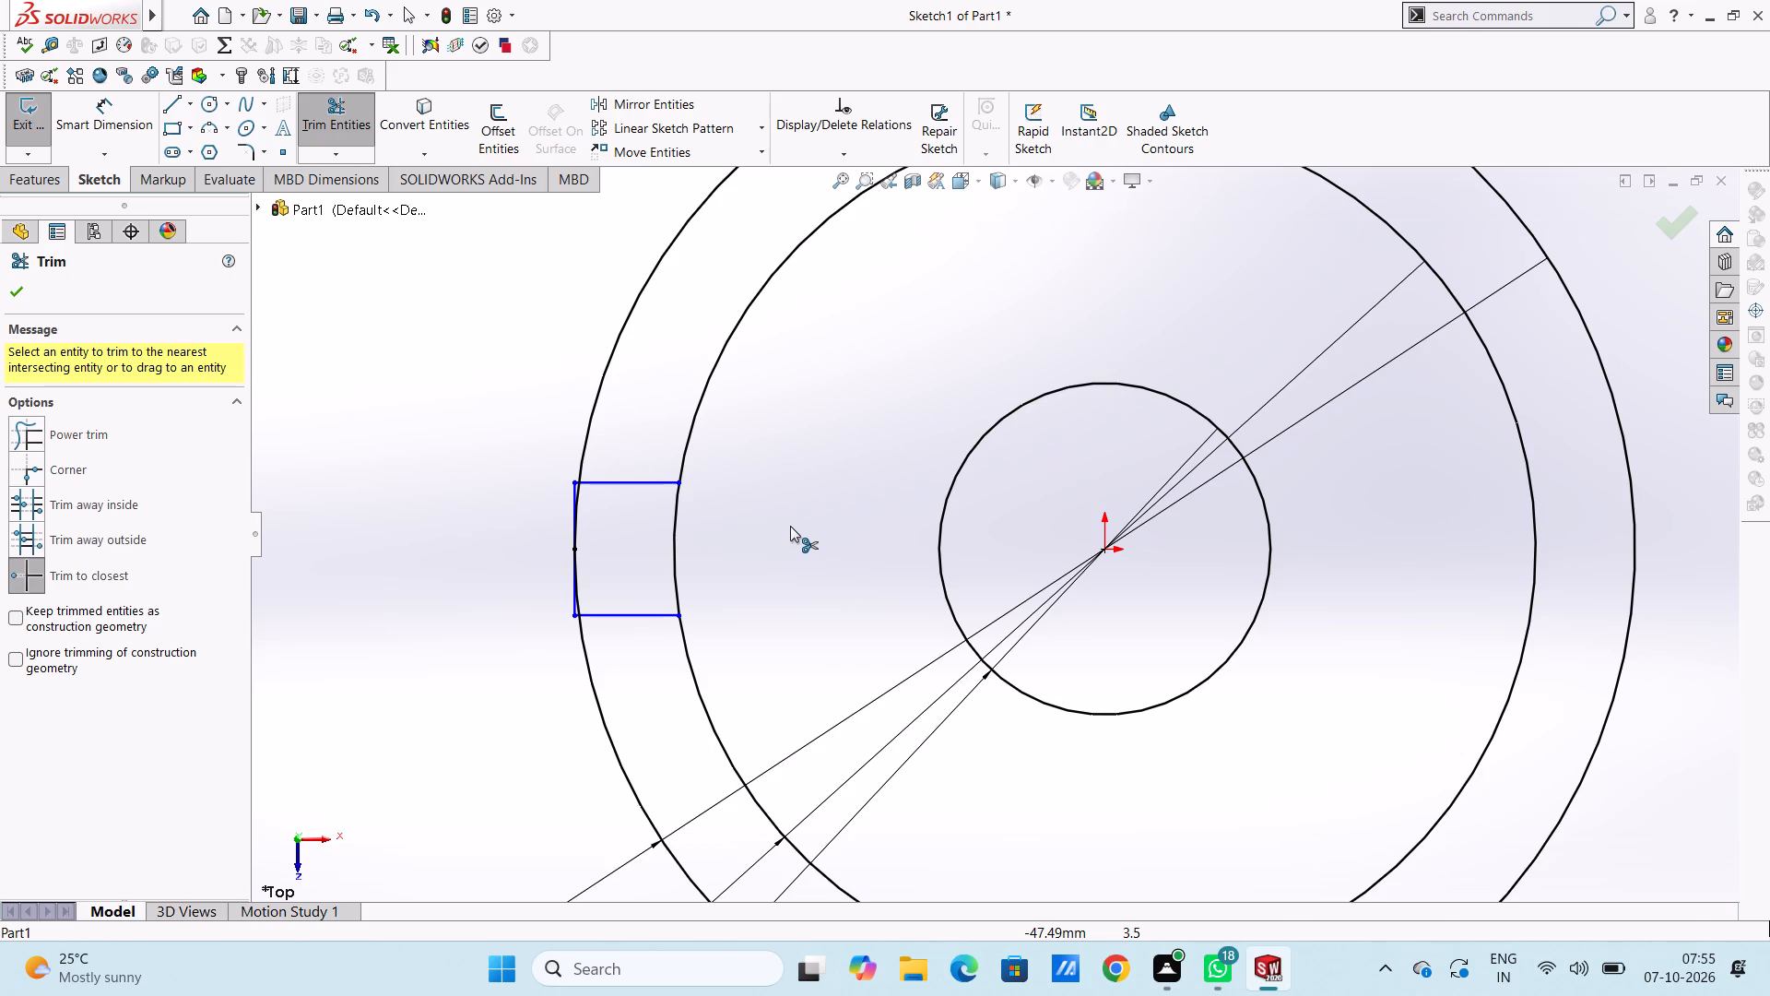
# Trim the outermost circle's arc between the two horizontal edges of the small rectangle and finish trimming.
pyautogui.scroll(-6, 623, 502)
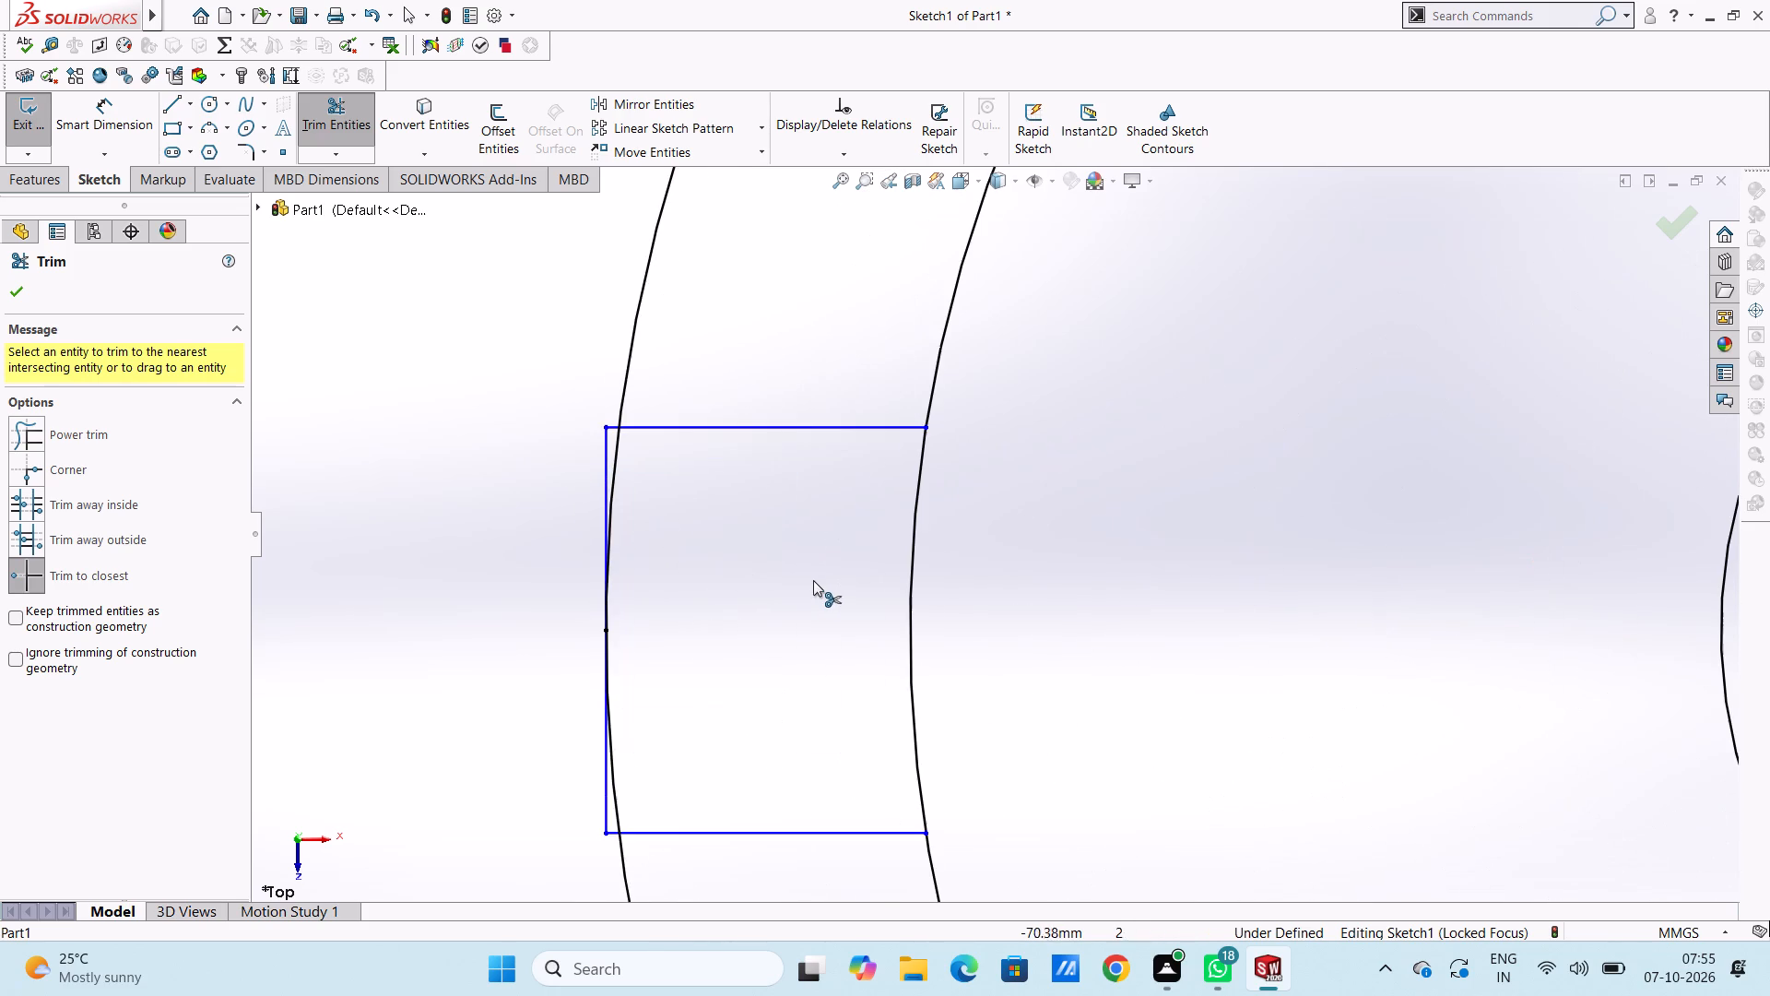
pyautogui.scroll(-1, 814, 575)
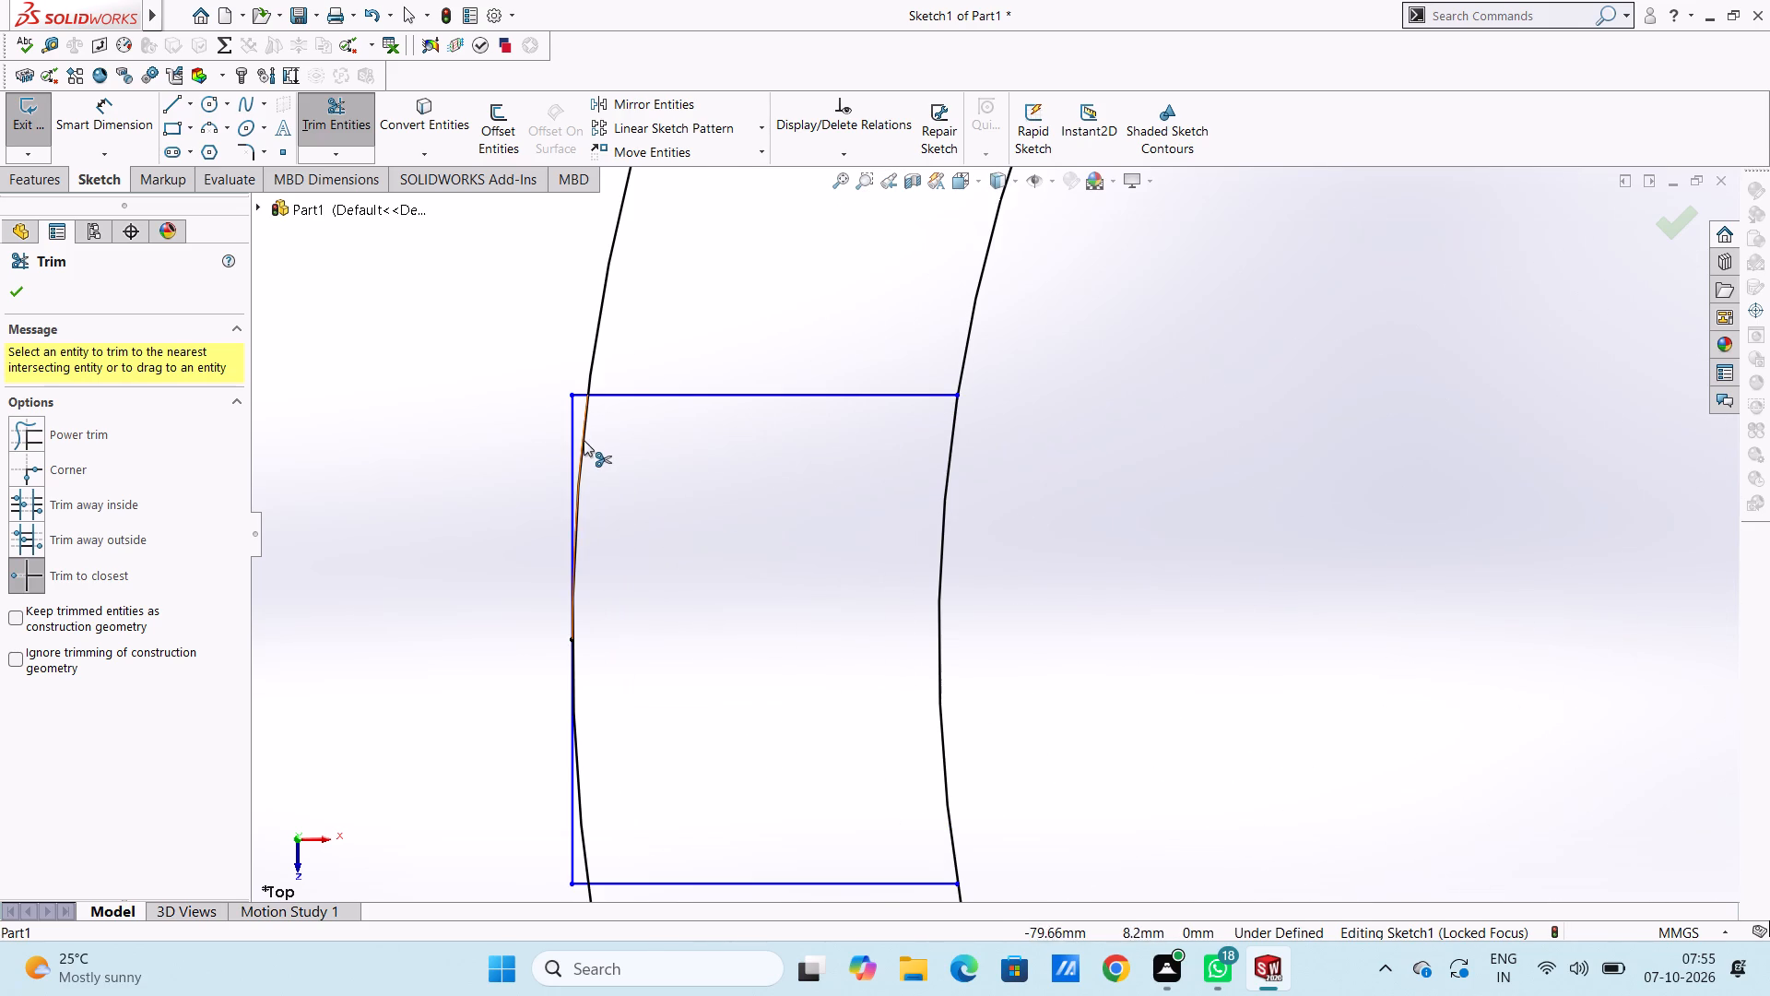
pyautogui.click(585, 441)
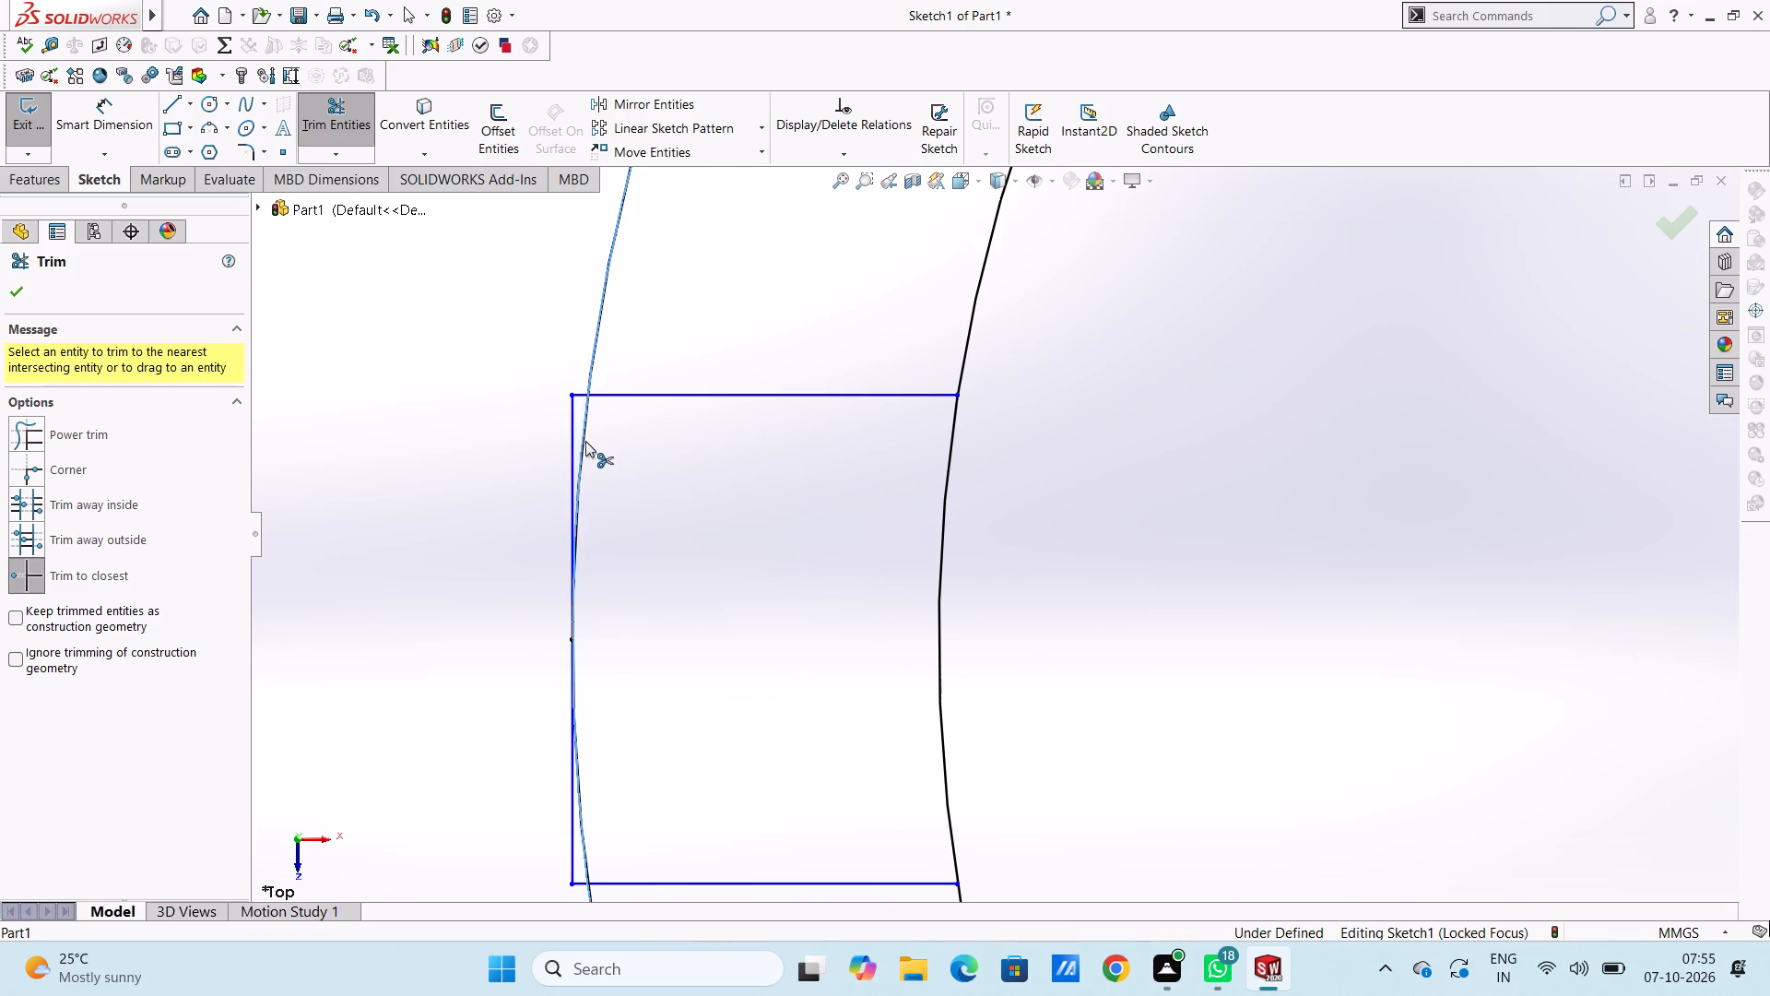
pyautogui.scroll(3, 681, 709)
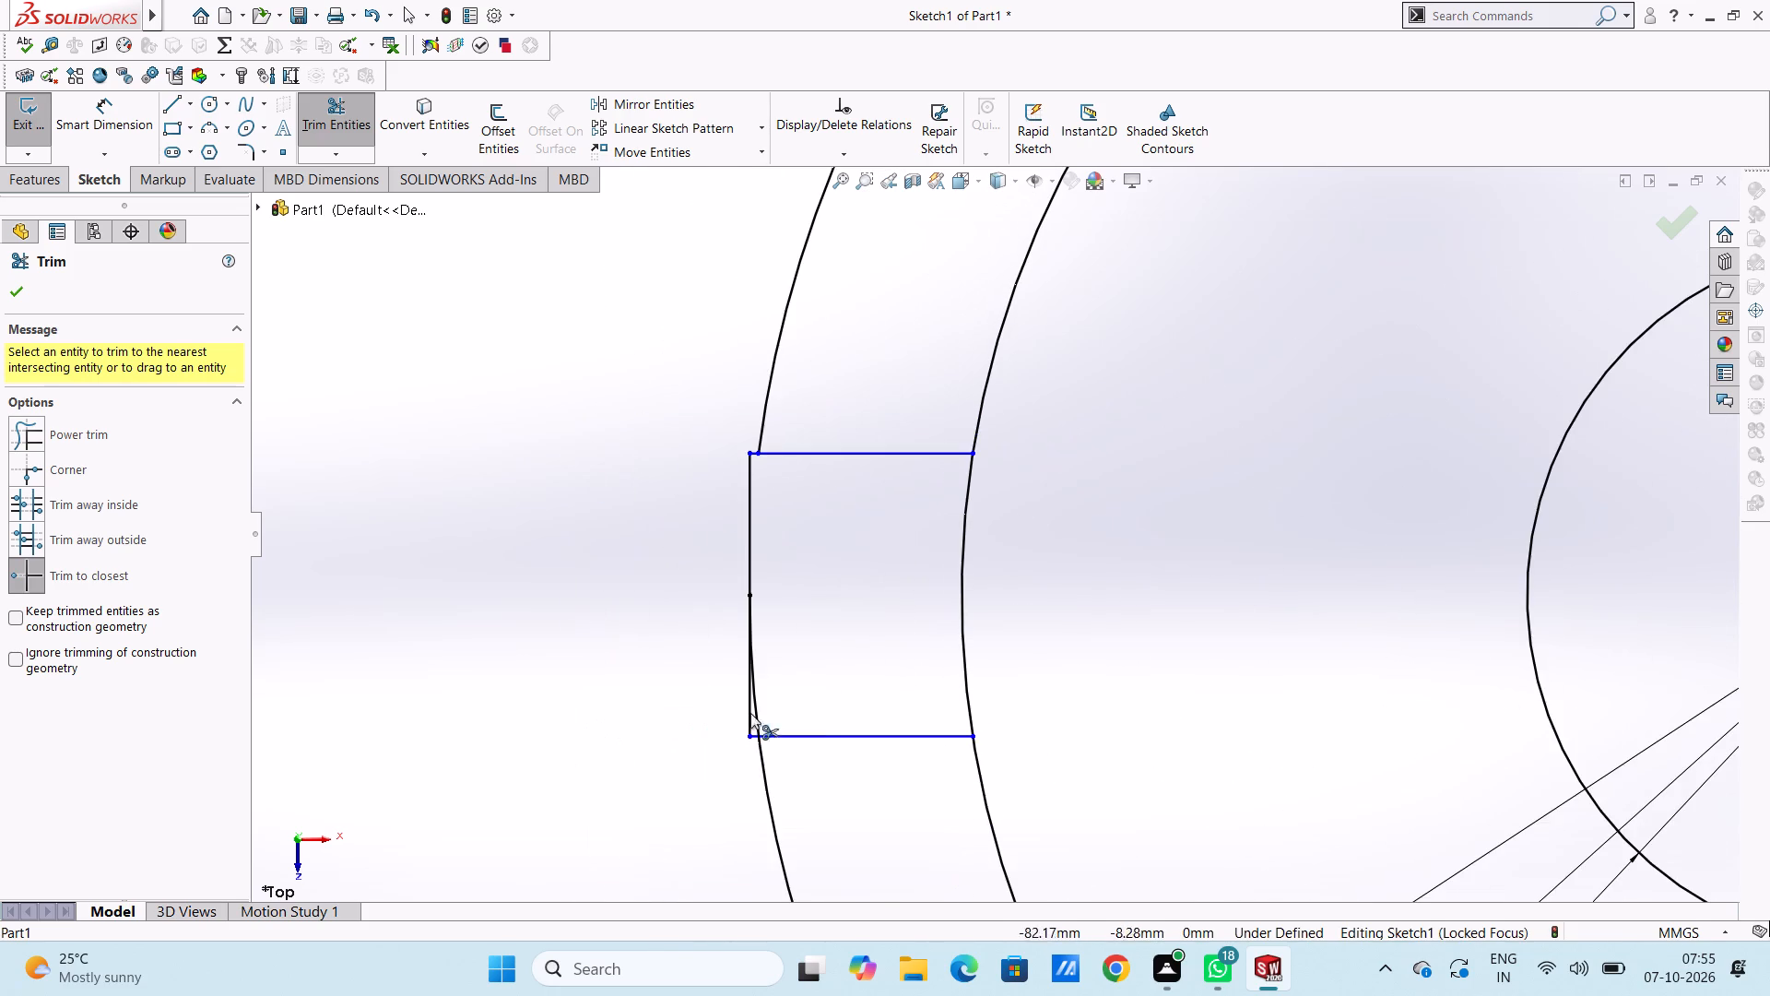
pyautogui.scroll(-2, 845, 717)
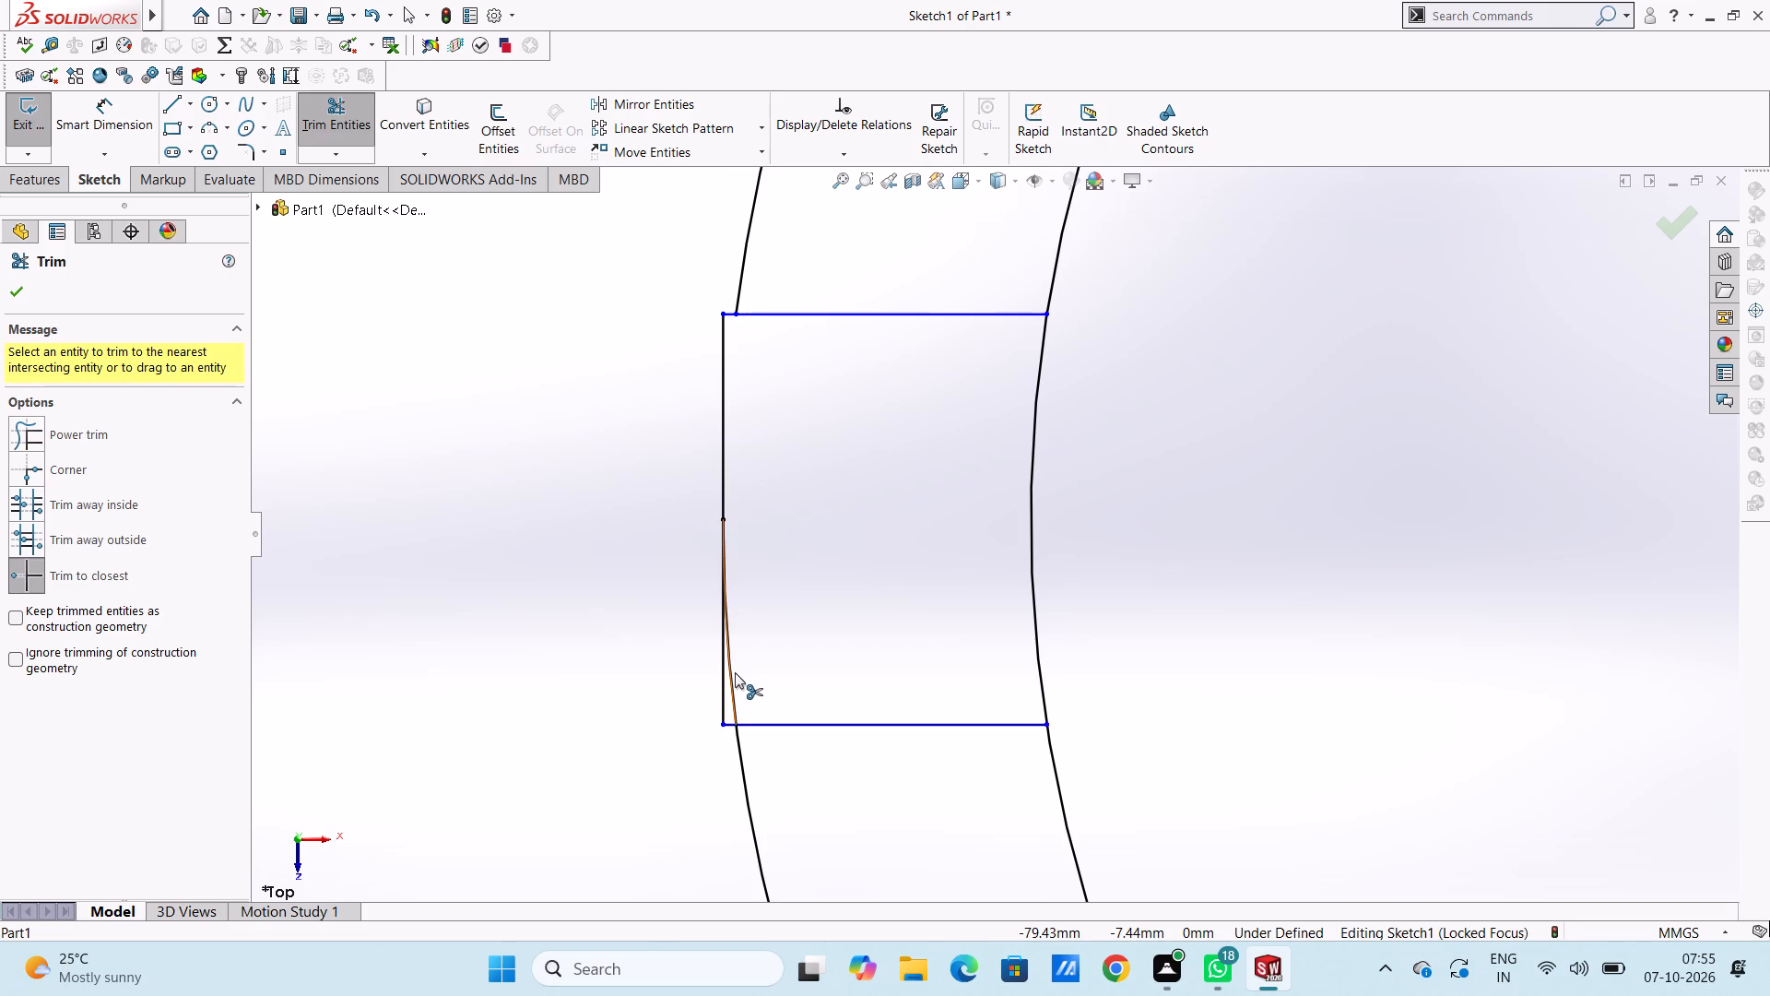
pyautogui.click(735, 672)
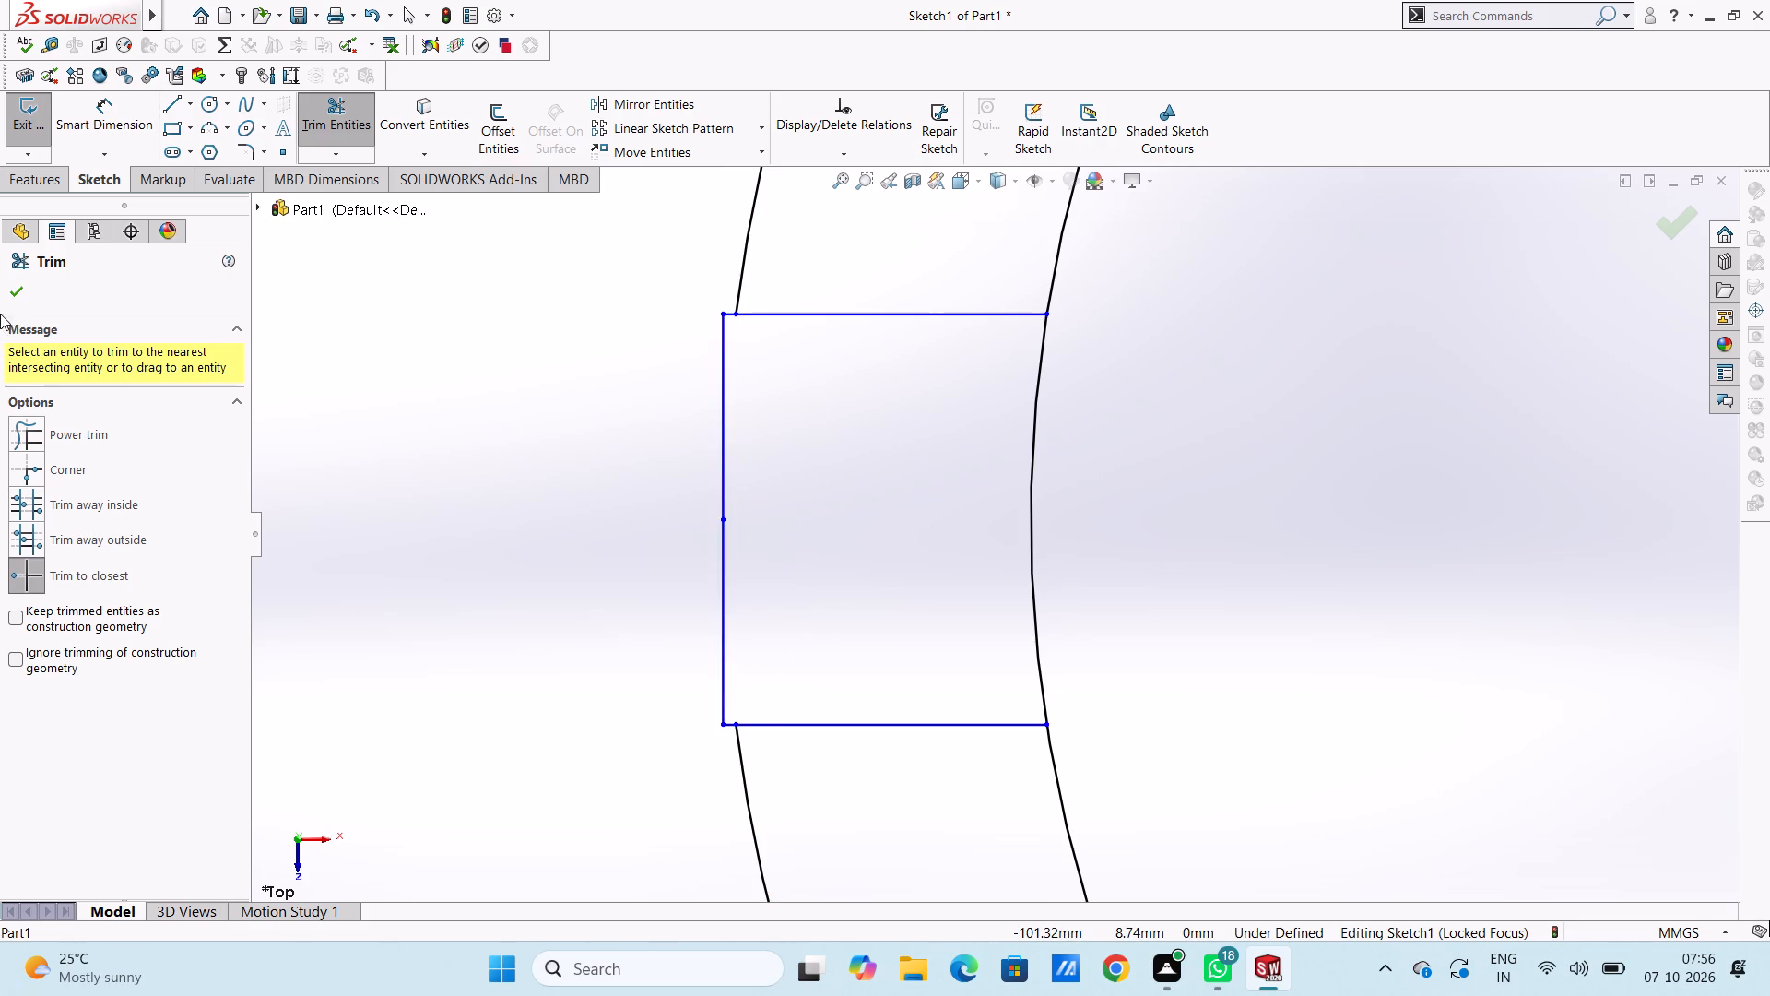
pyautogui.click(17, 291)
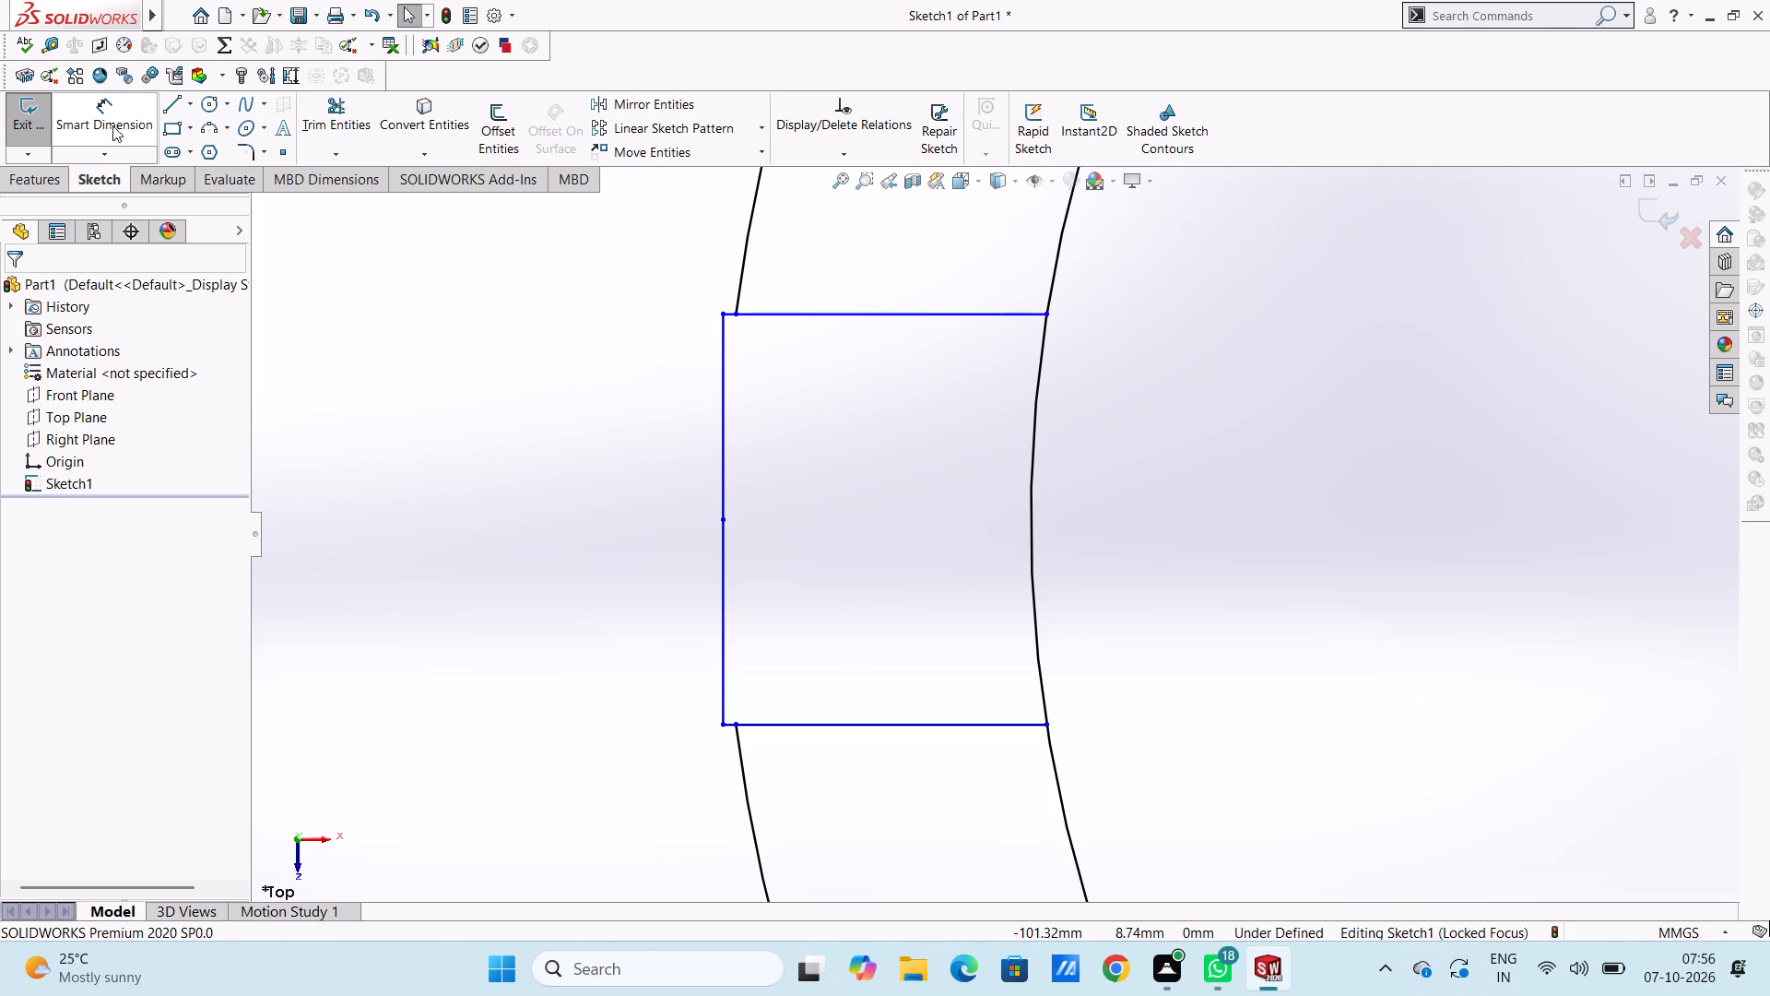
# Dimension the lengths of the small rectangle's lower and upper horizontal edges, placing the dimensions outside the circles.
pyautogui.click(116, 114)
pyautogui.scroll(5, 750, 516)
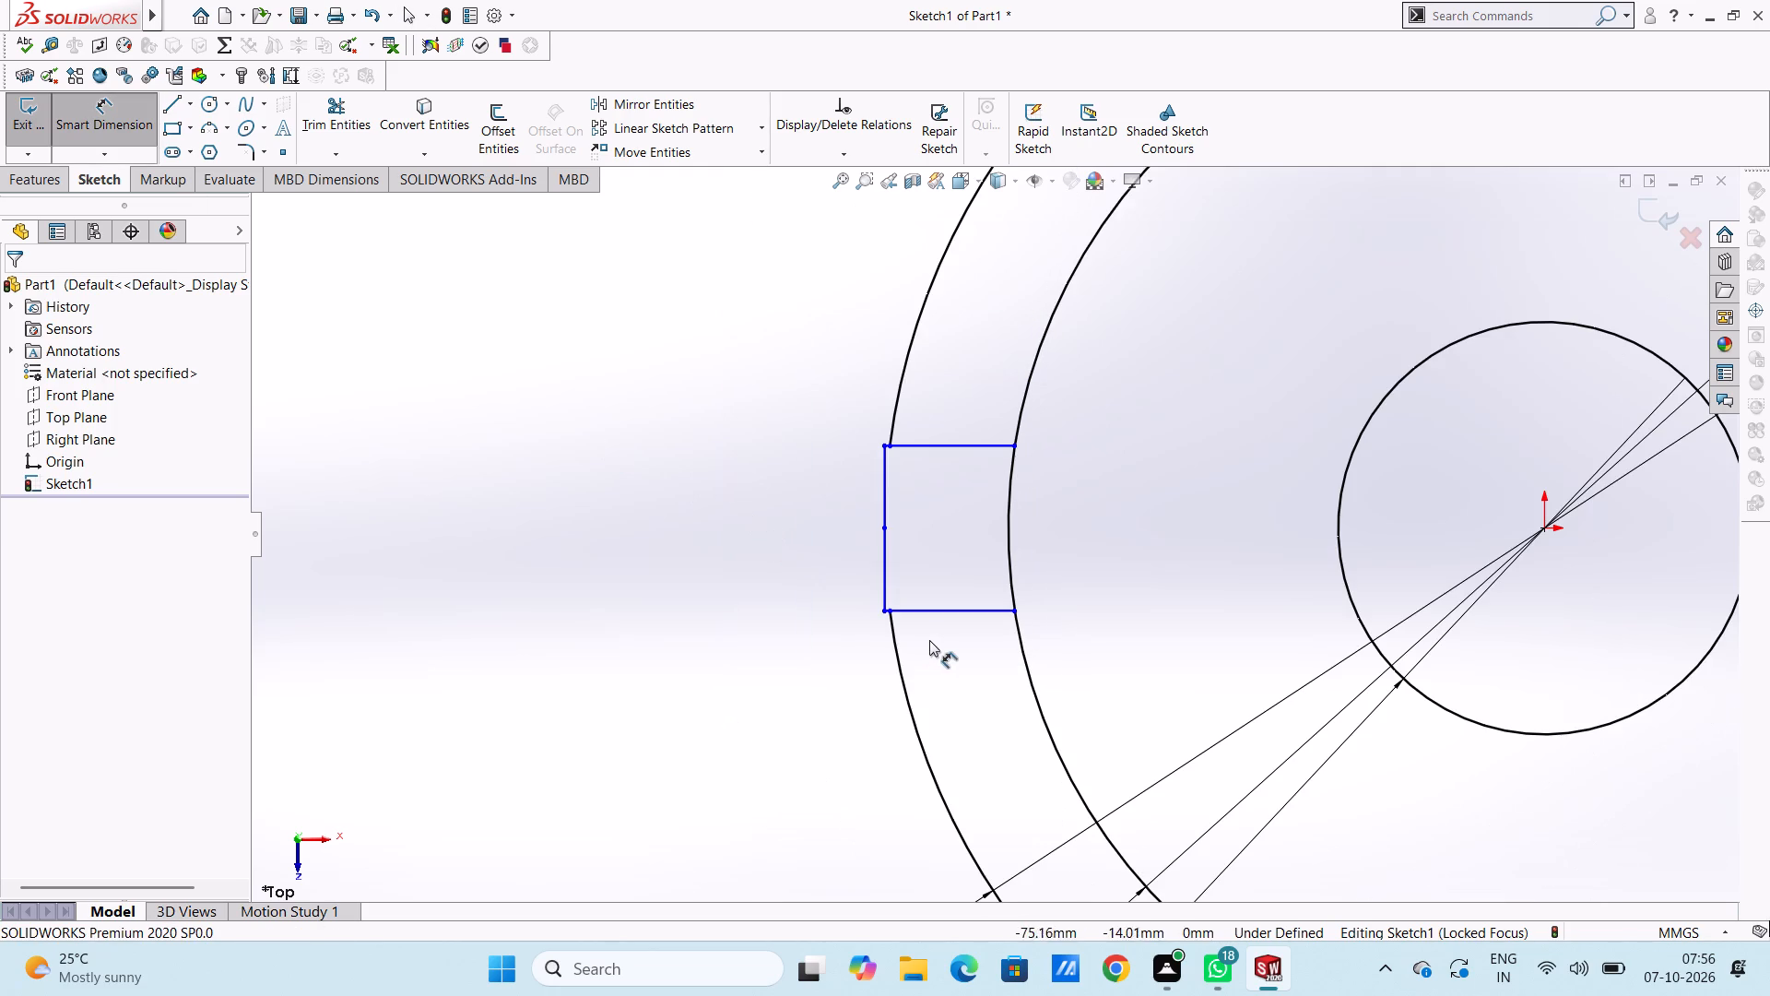
pyautogui.click(939, 616)
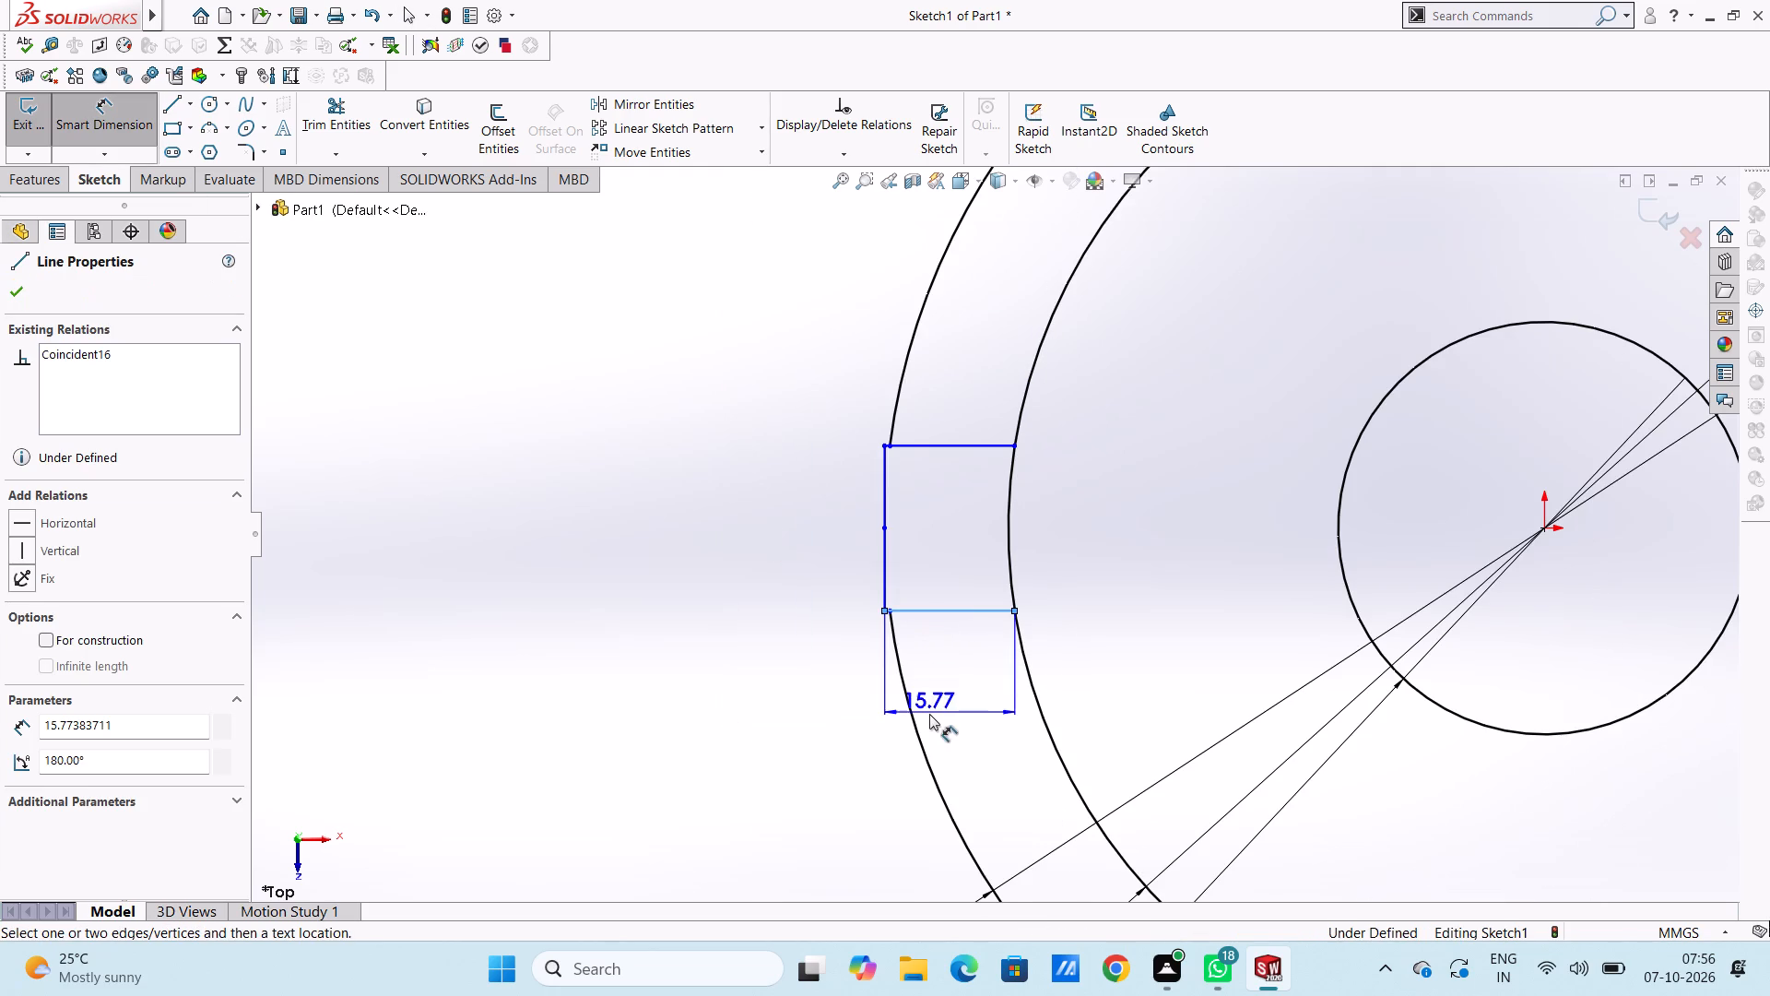
pyautogui.scroll(4, 929, 714)
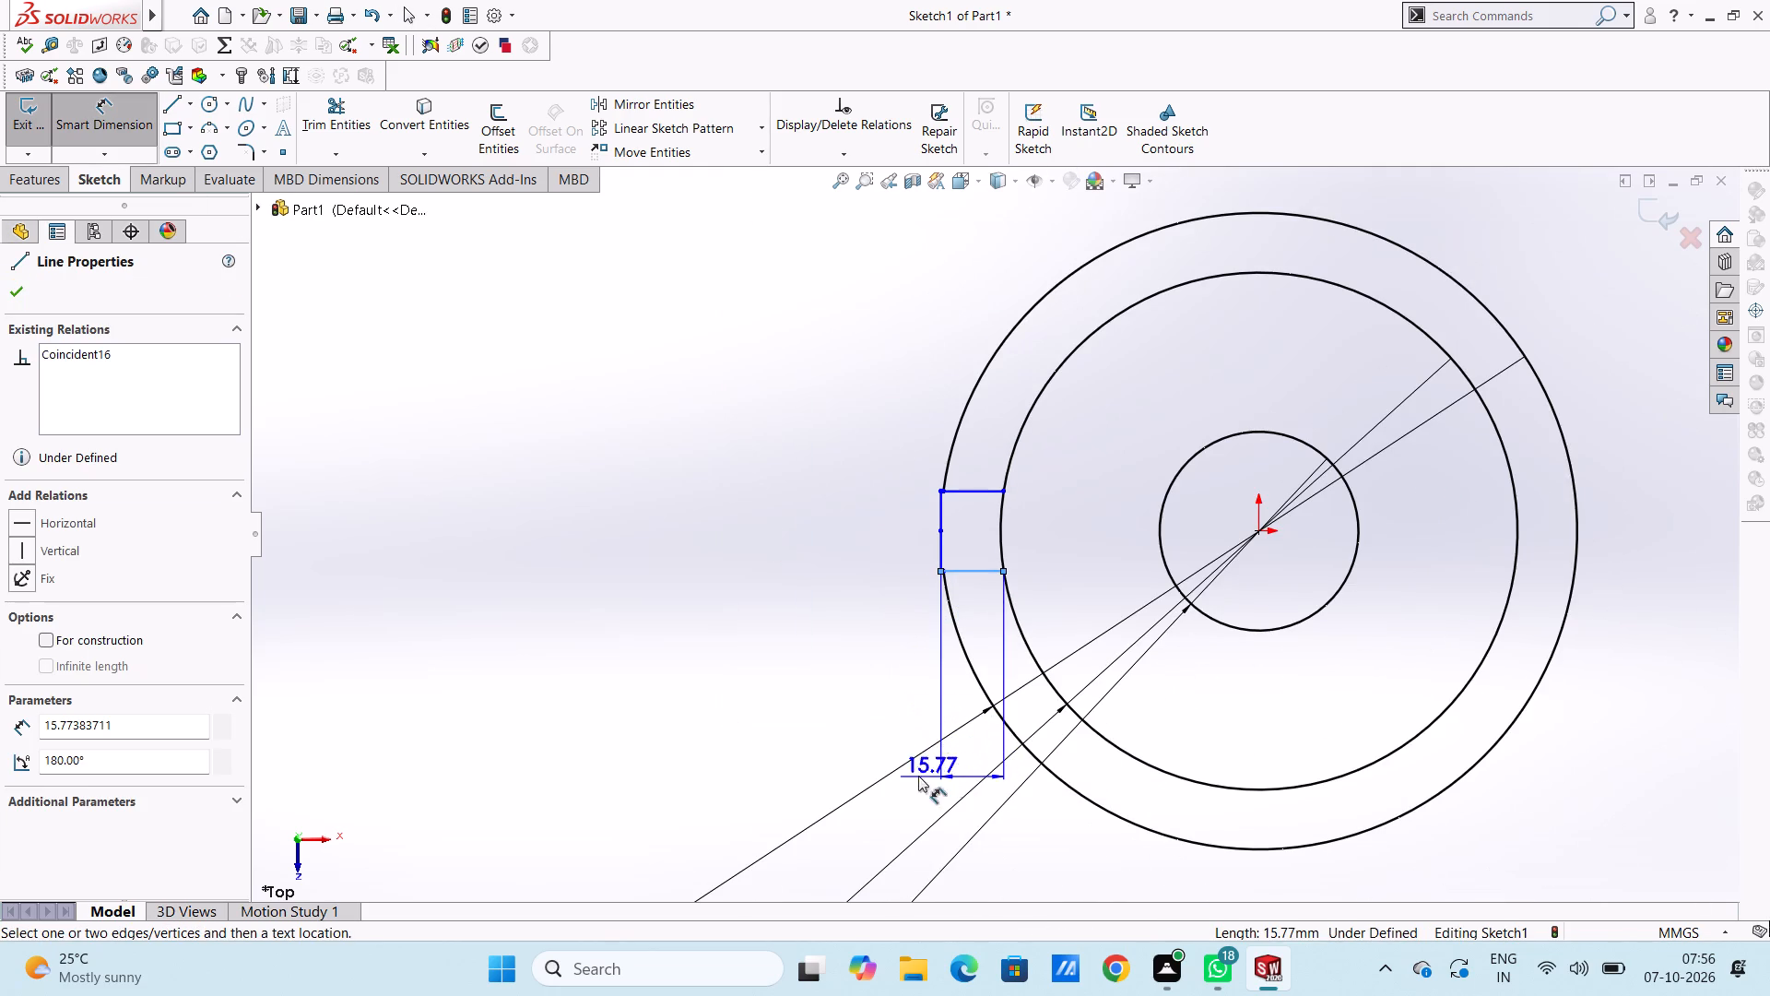
pyautogui.click(795, 800)
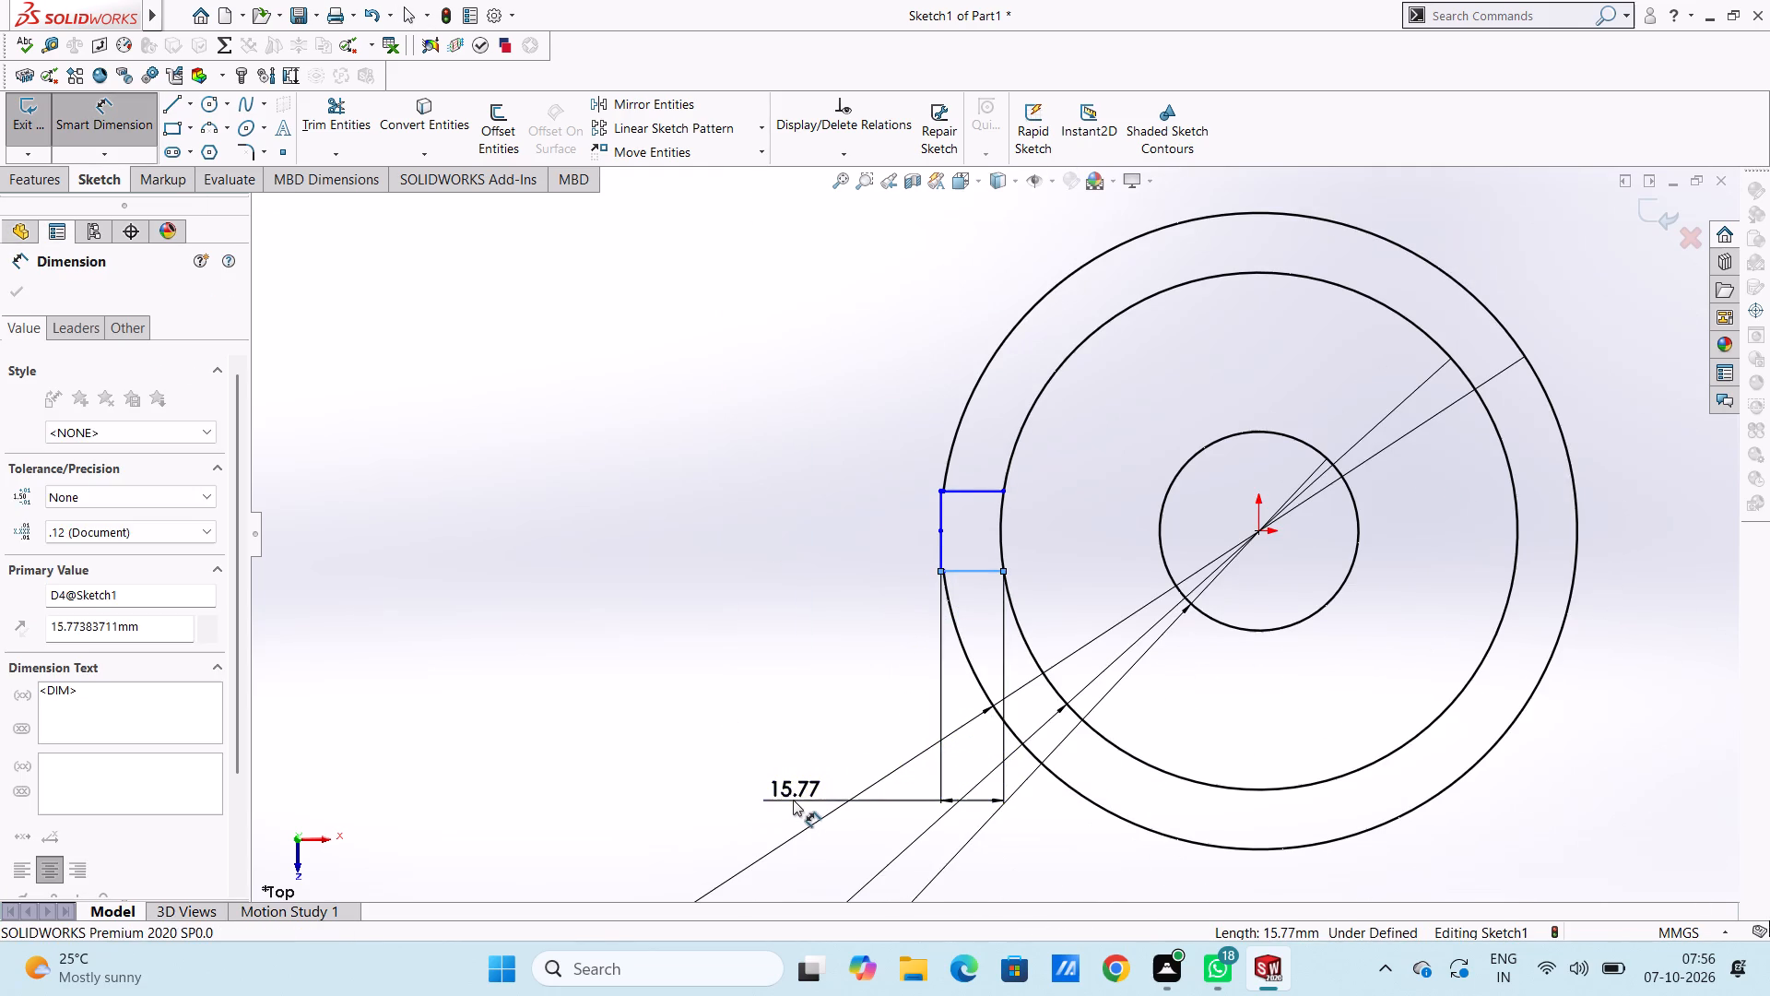
pyautogui.click(715, 772)
pyautogui.click(709, 732)
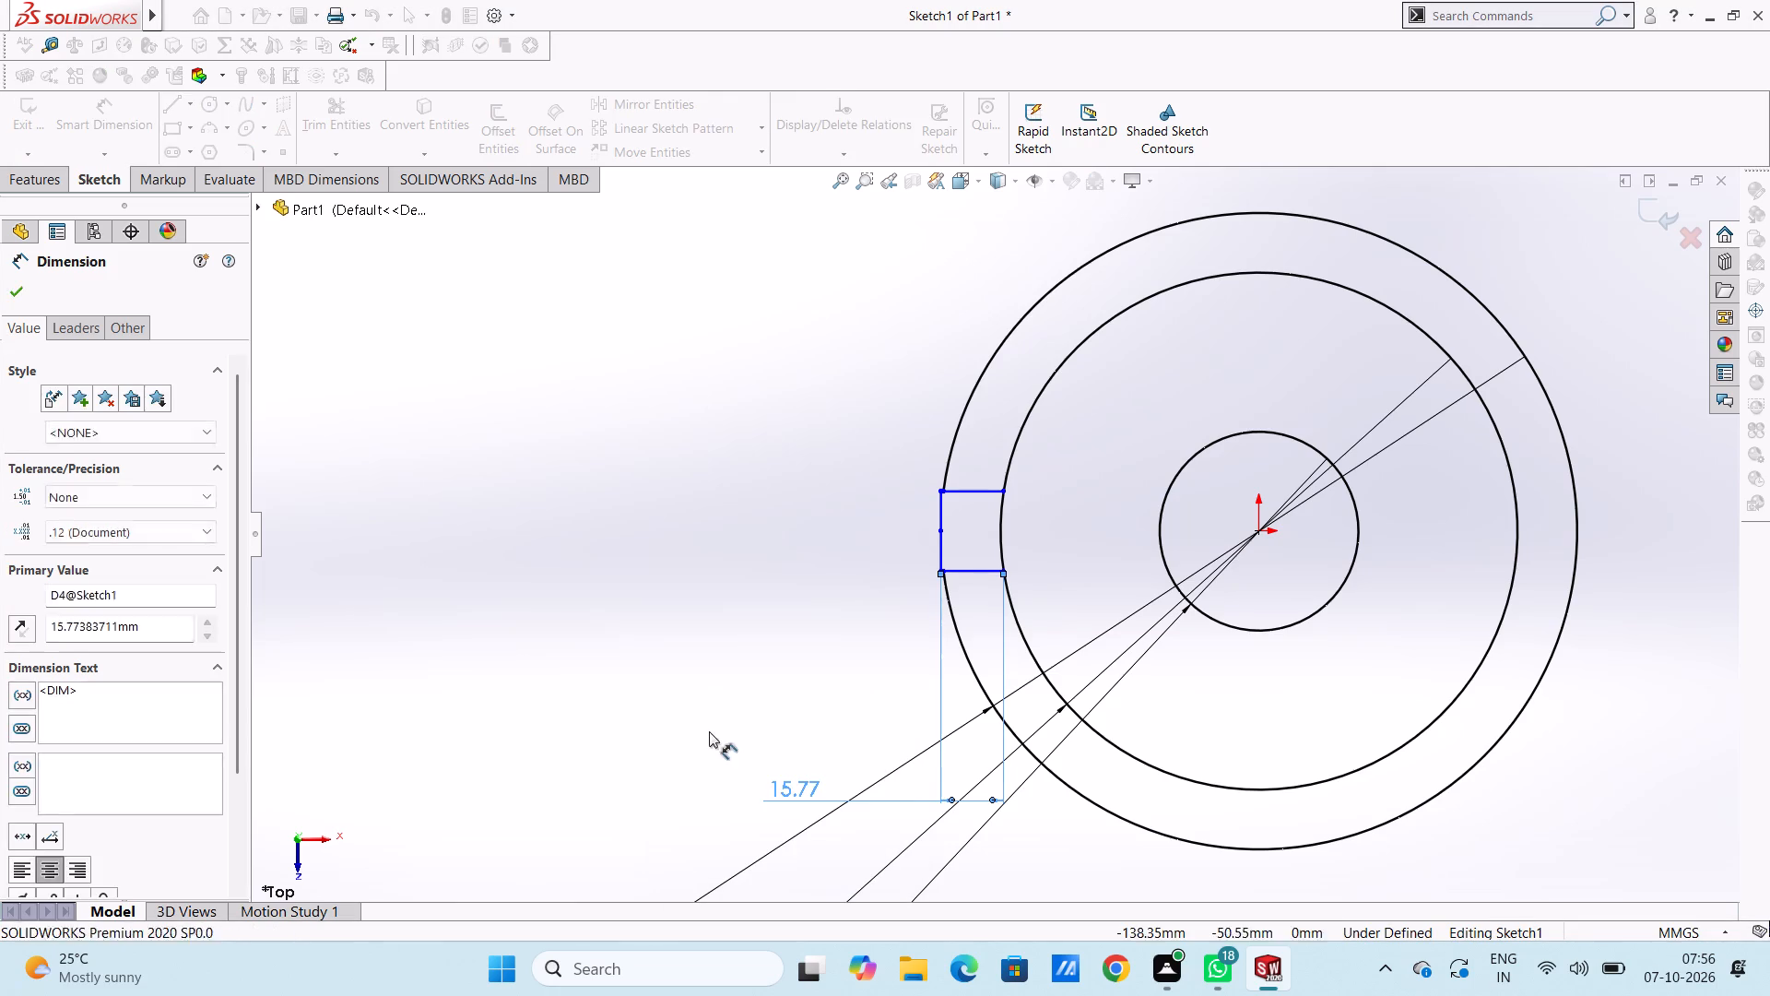
pyautogui.click(982, 490)
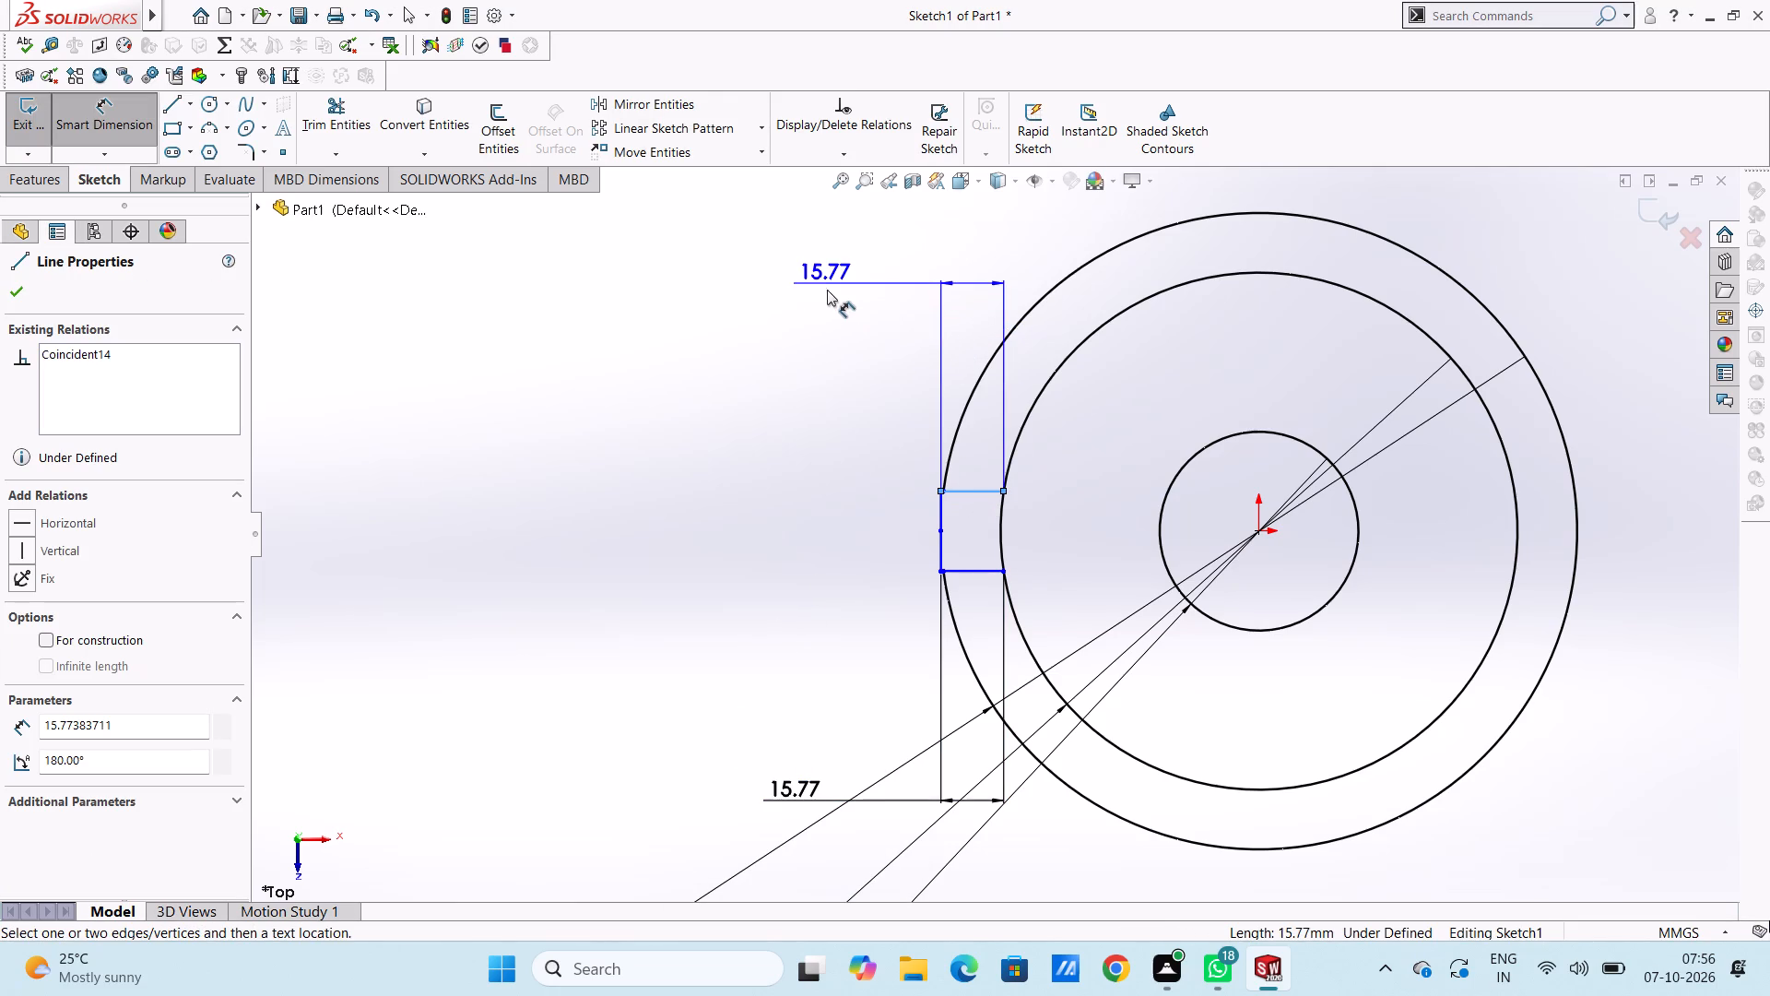
pyautogui.click(729, 295)
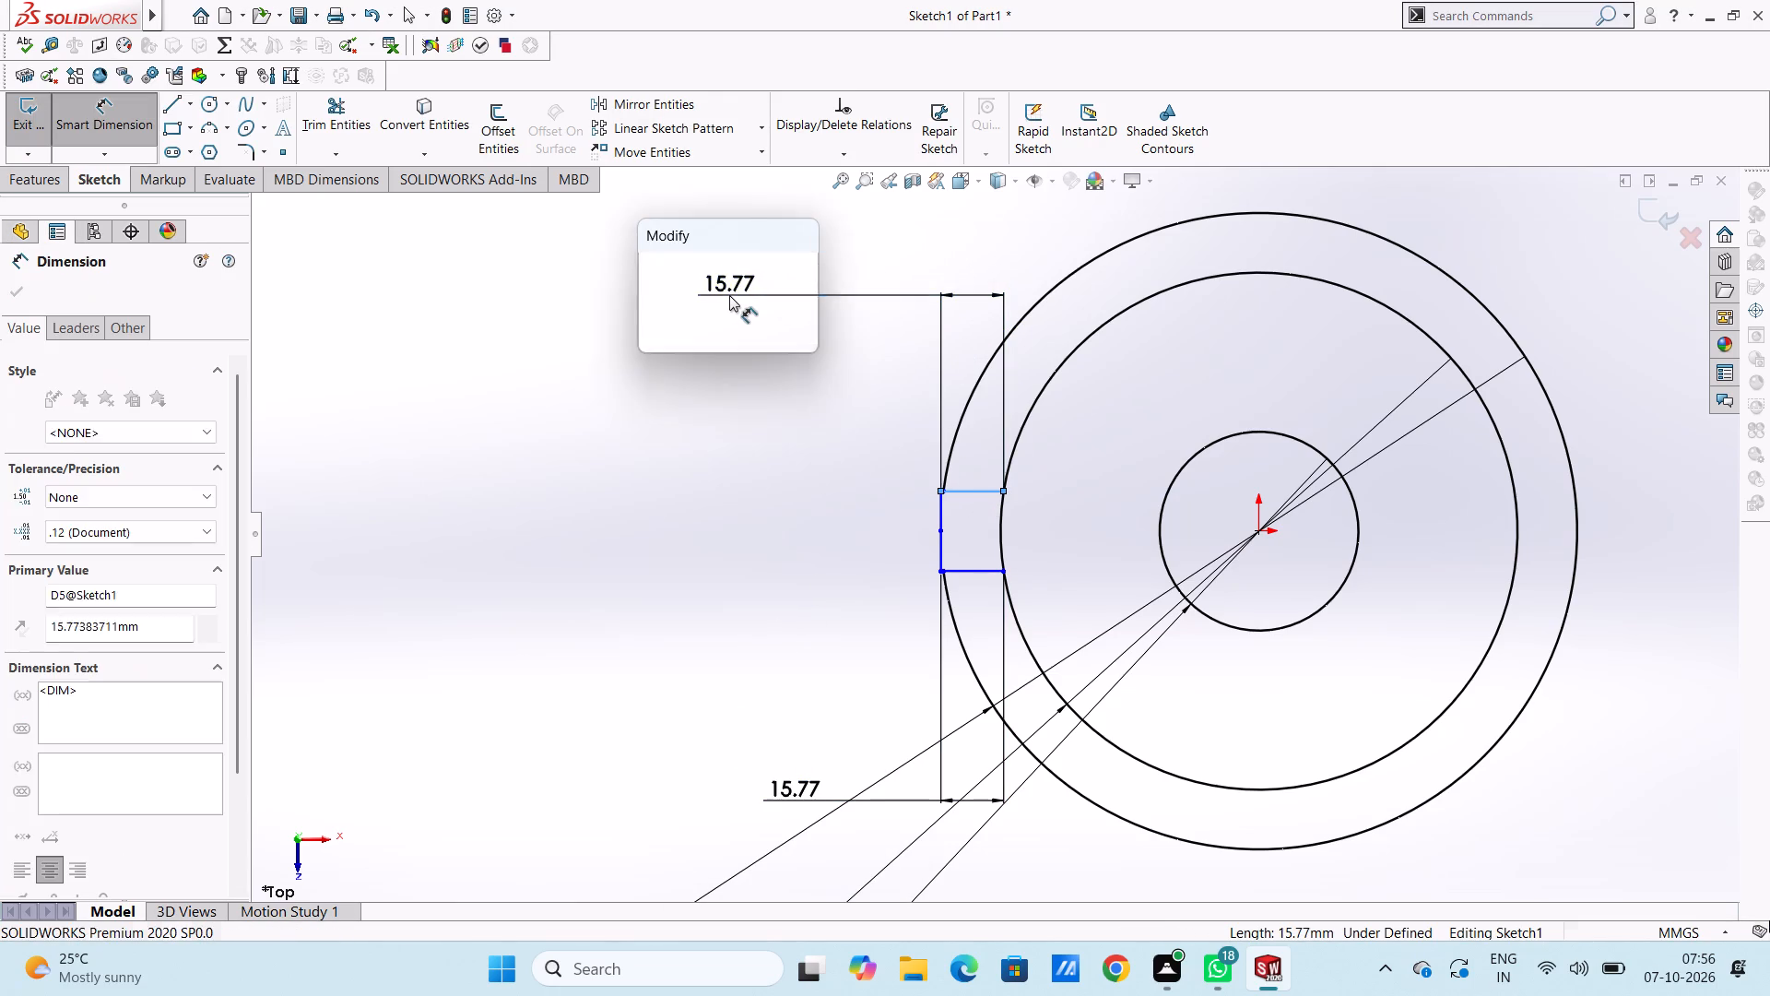
pyautogui.click(653, 263)
pyautogui.click(709, 366)
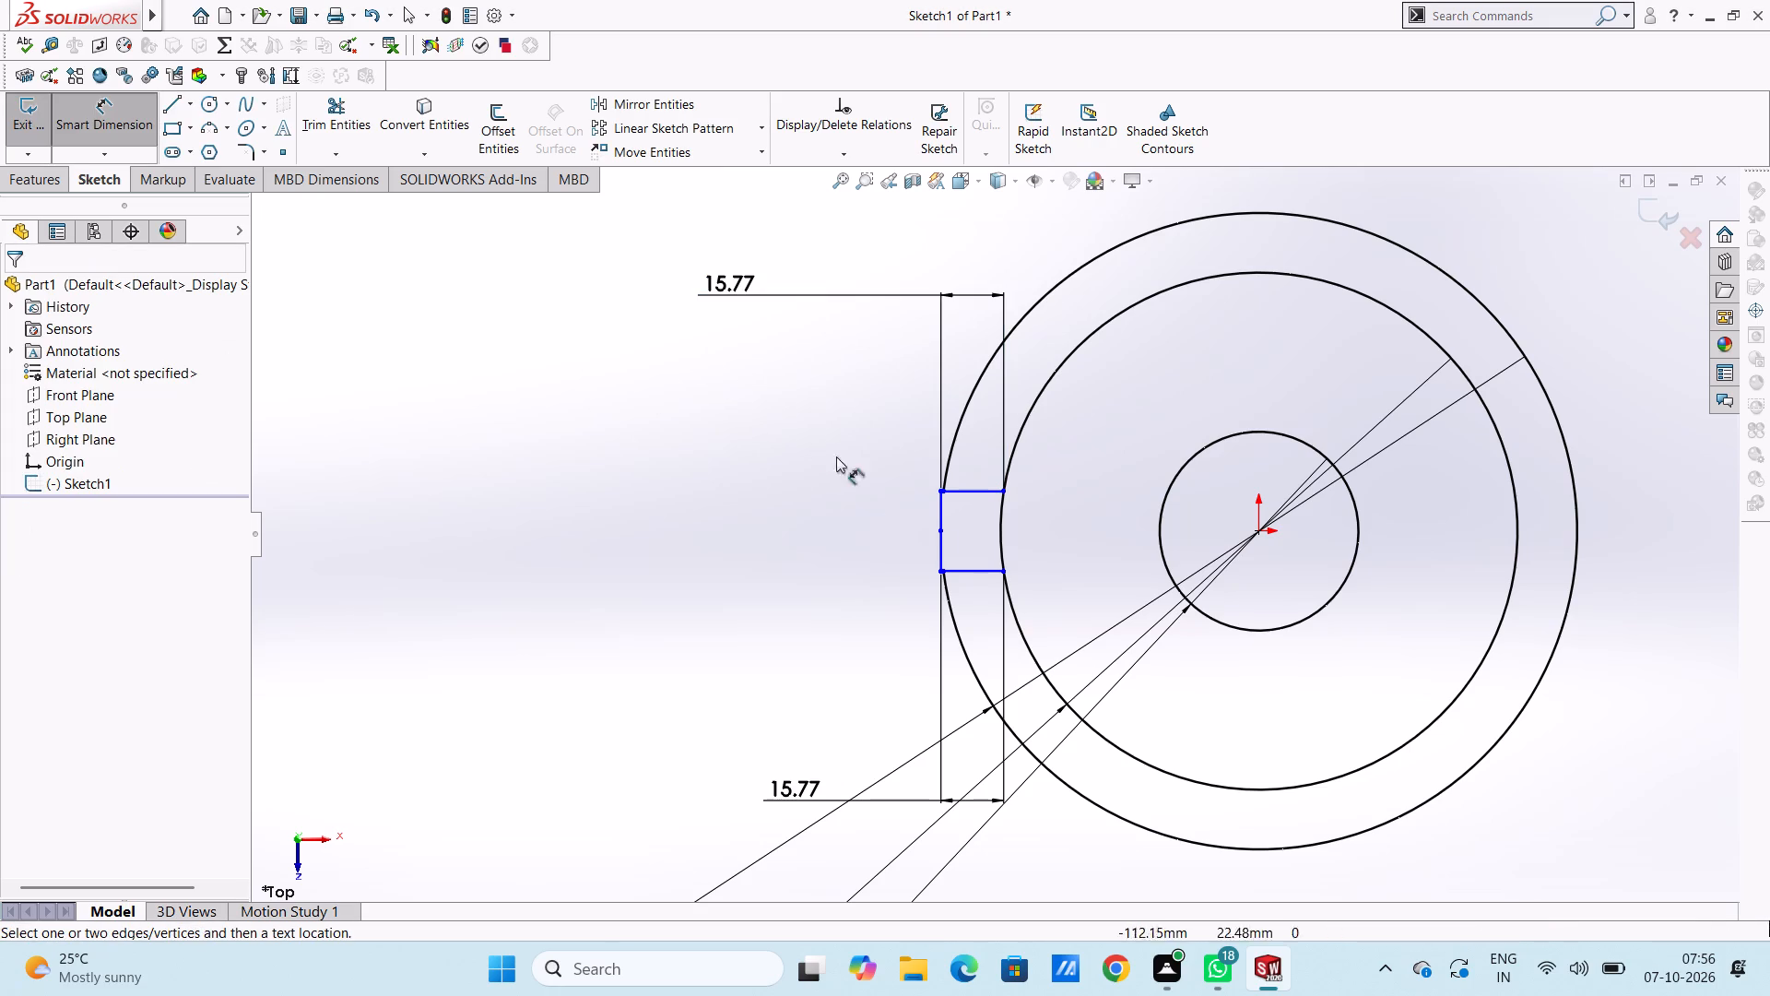
# Dimension the length of the small rectangle's outer vertical edge, placing the dimension outside the circles.
pyautogui.scroll(-3, 1044, 531)
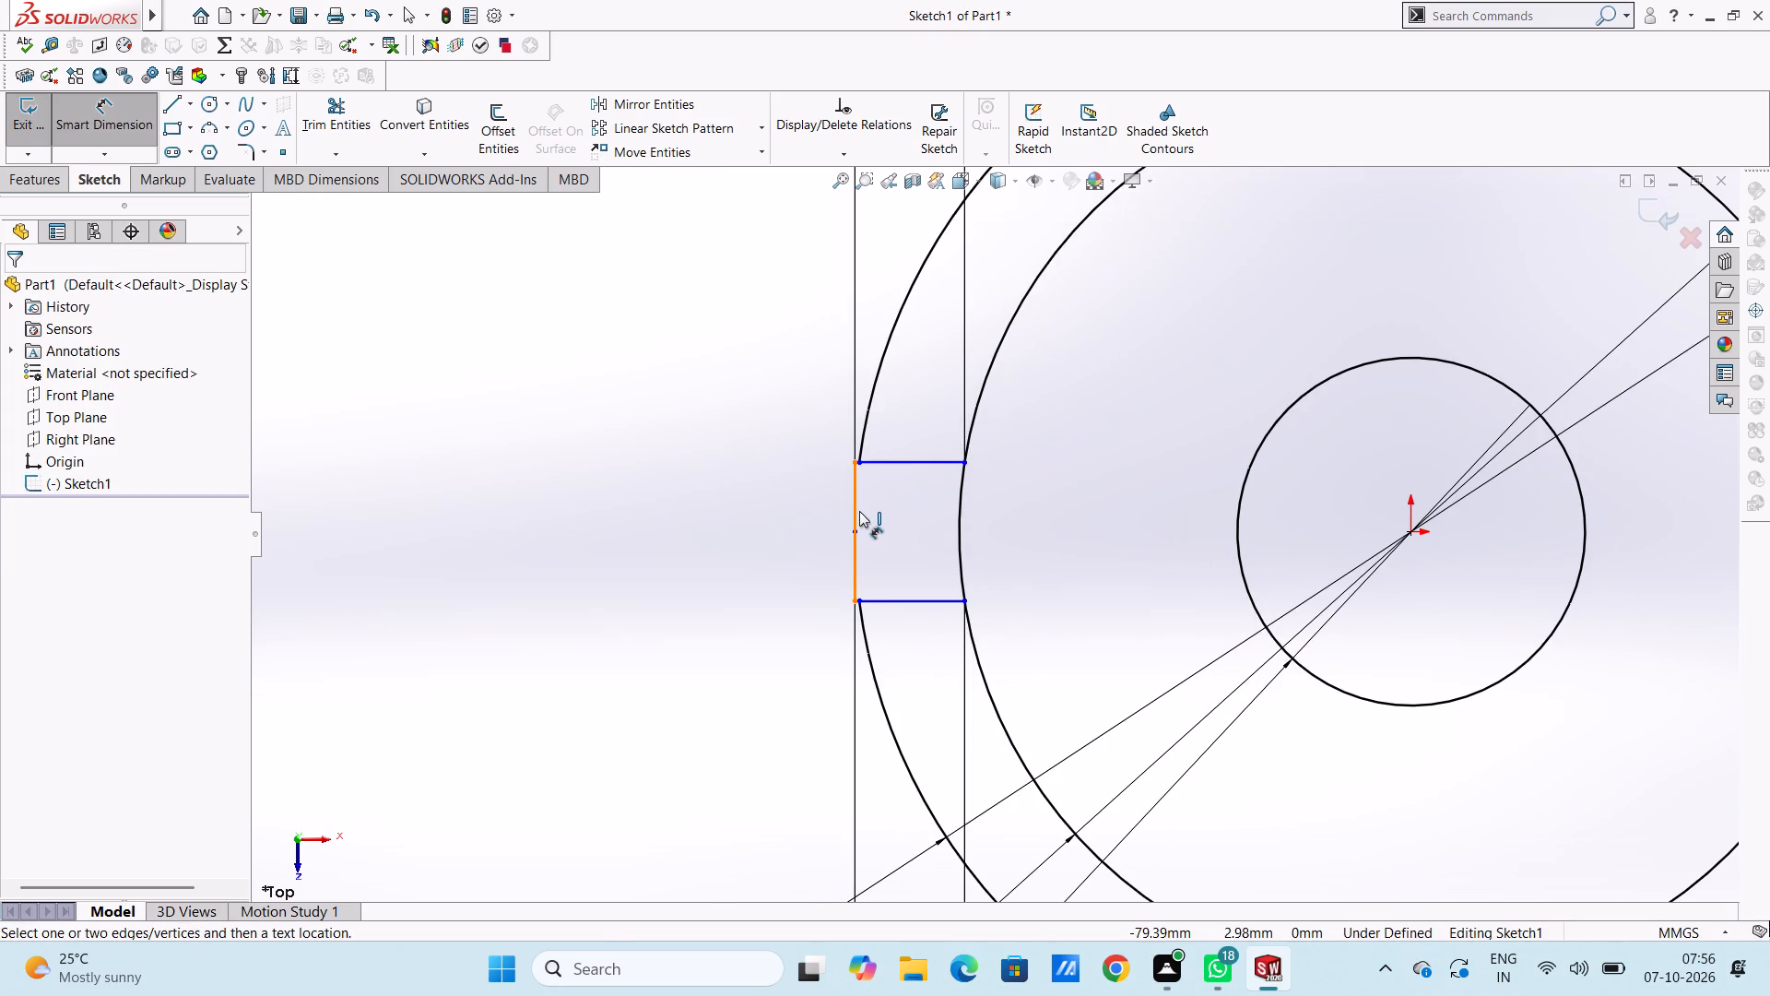
pyautogui.click(859, 511)
pyautogui.scroll(3, 628, 518)
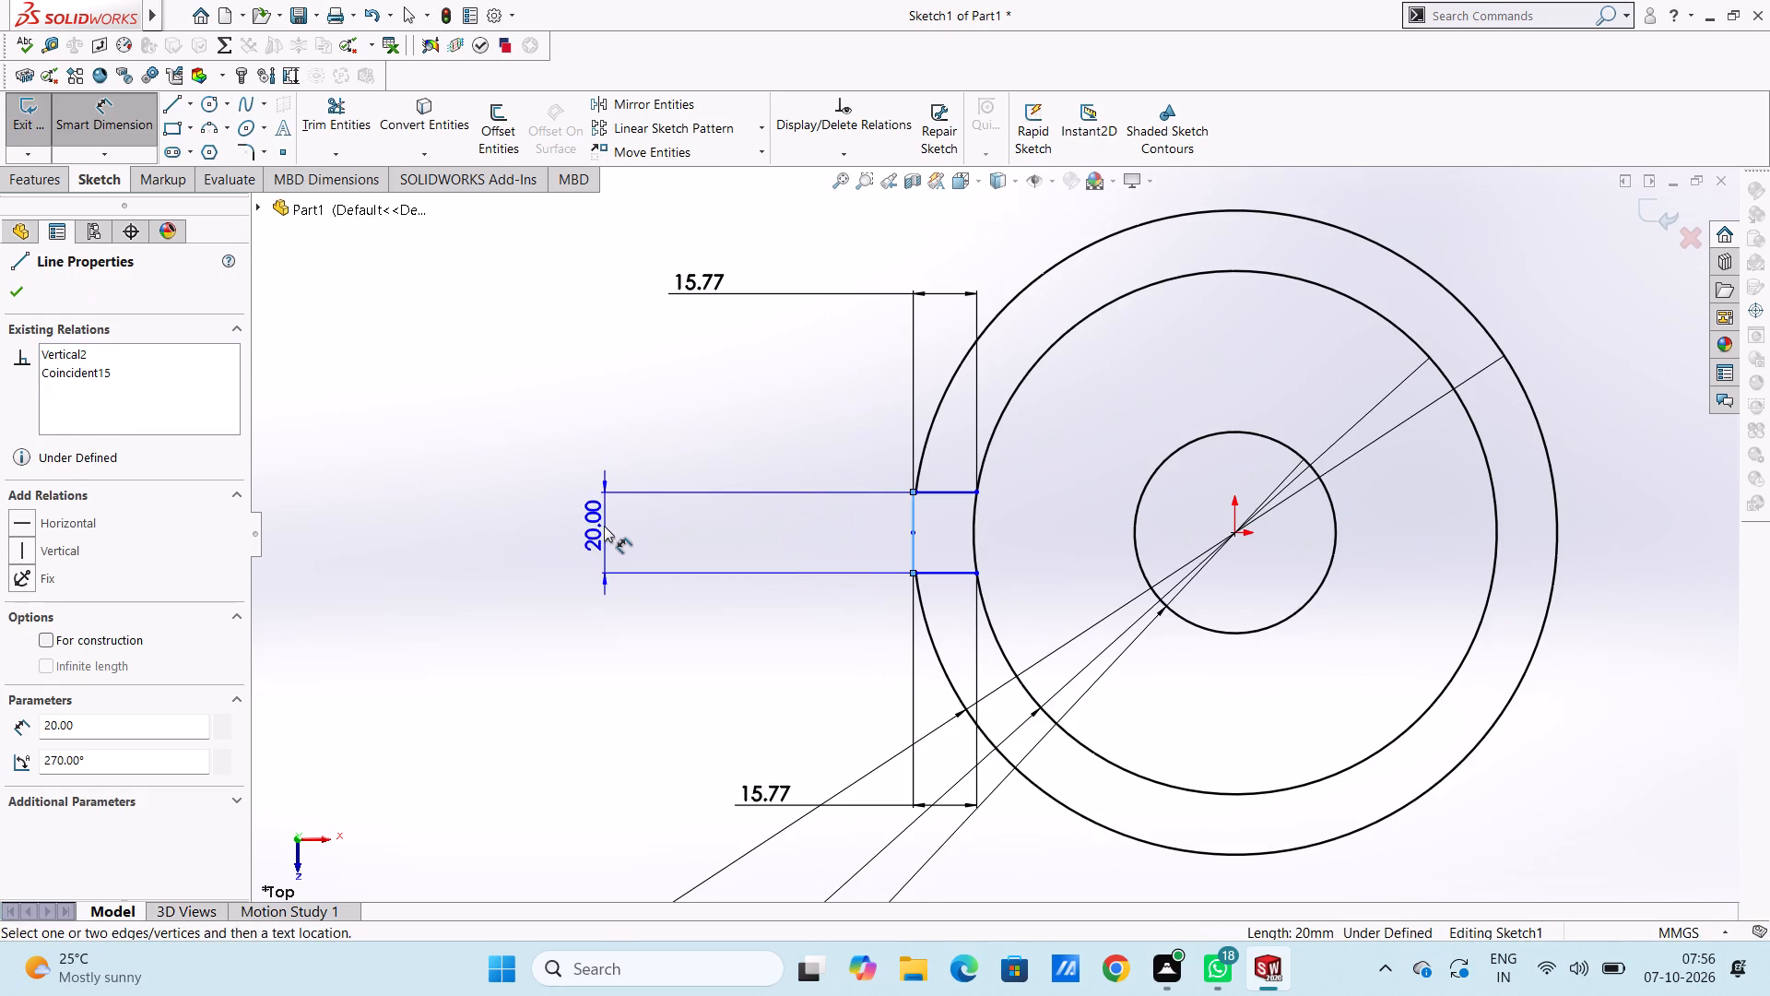
pyautogui.click(604, 526)
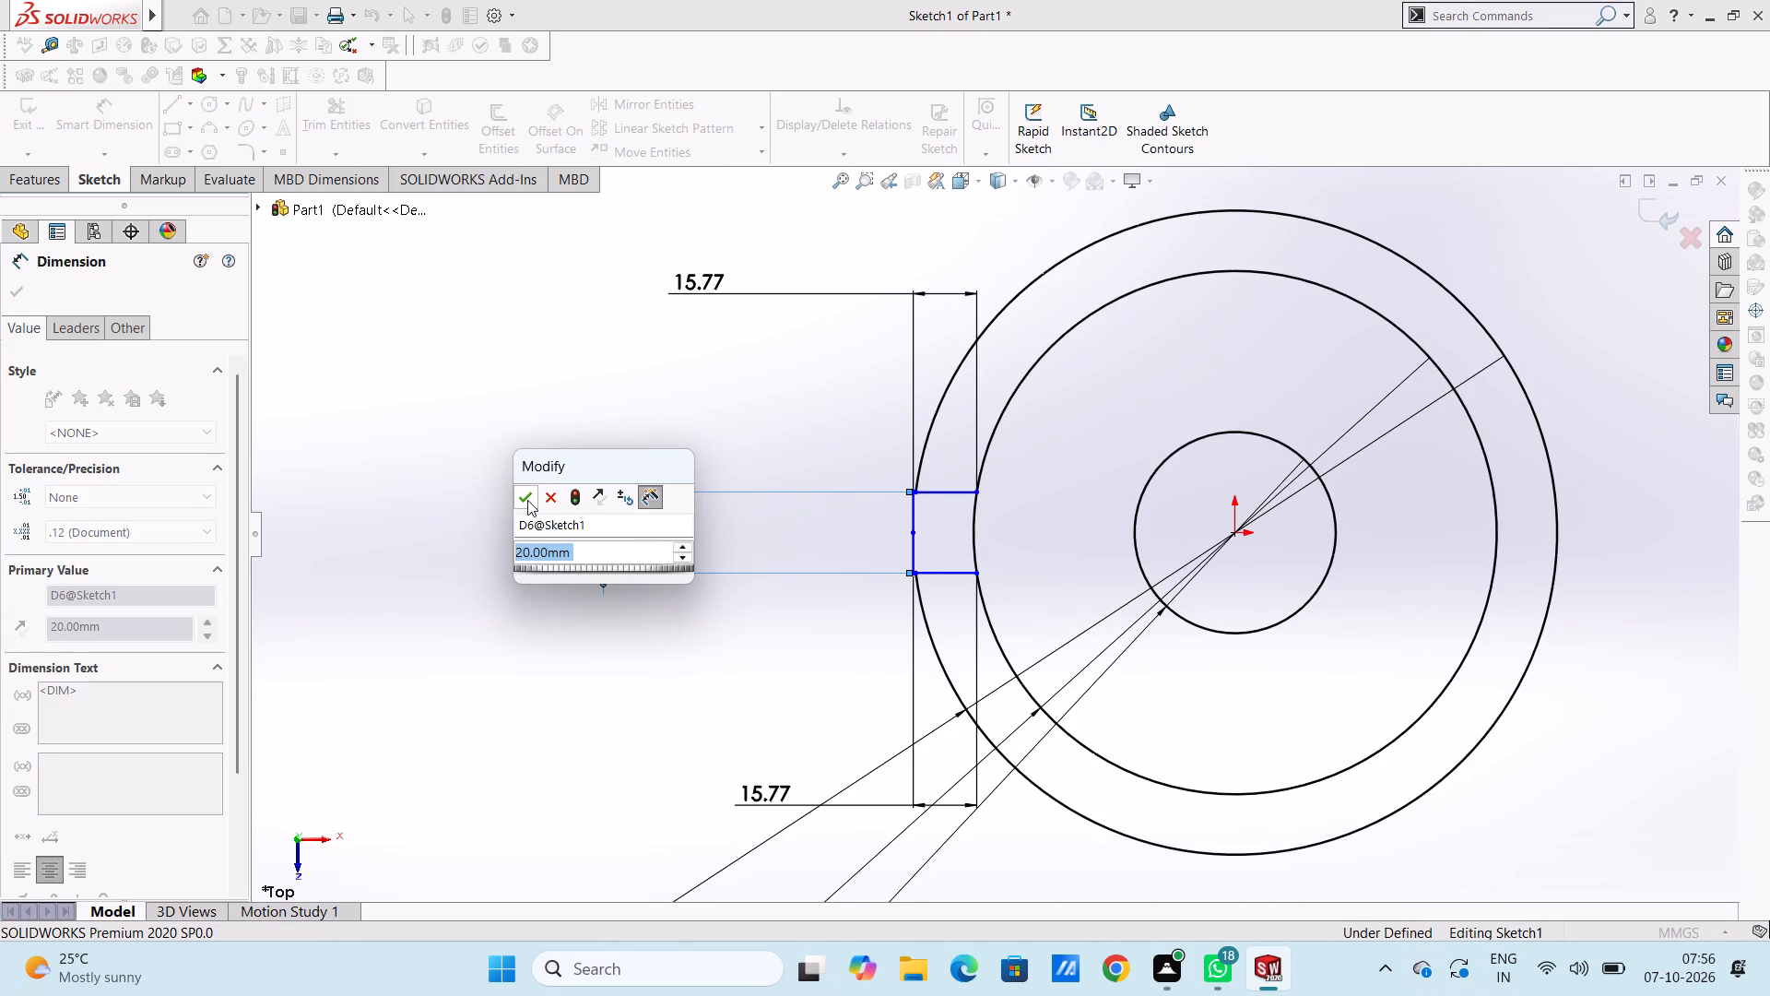
pyautogui.click(527, 500)
pyautogui.click(521, 491)
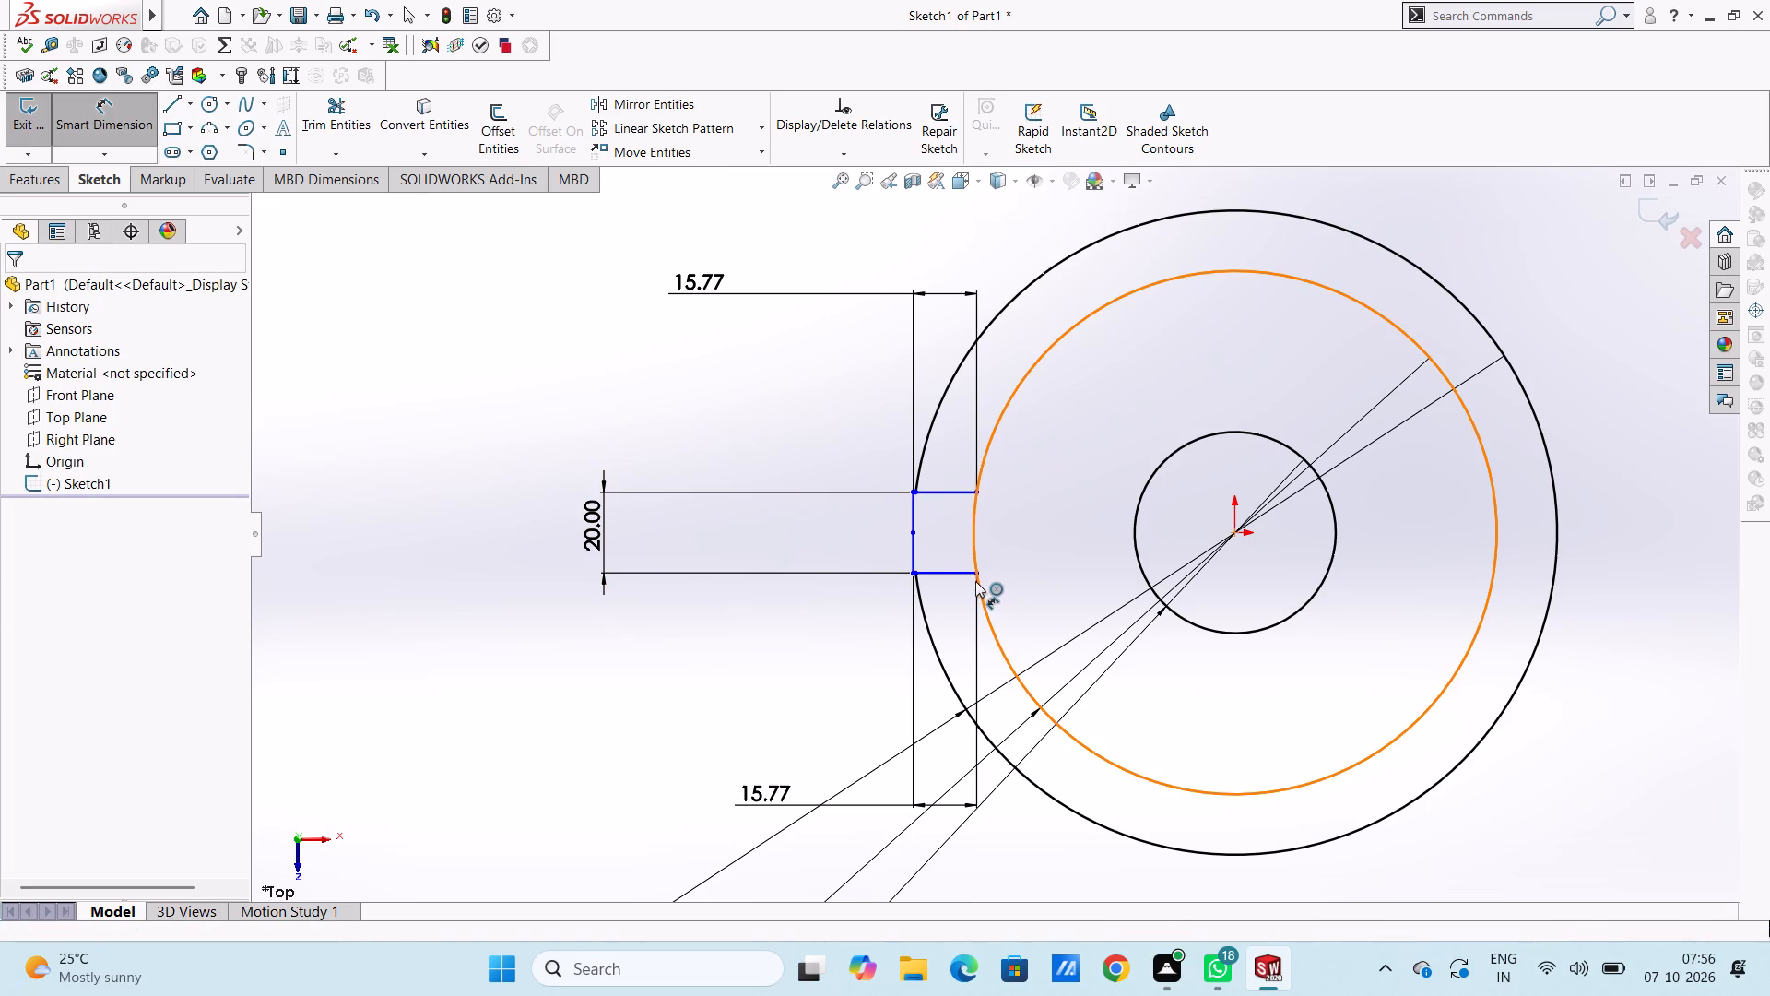
pyautogui.scroll(-3, 973, 571)
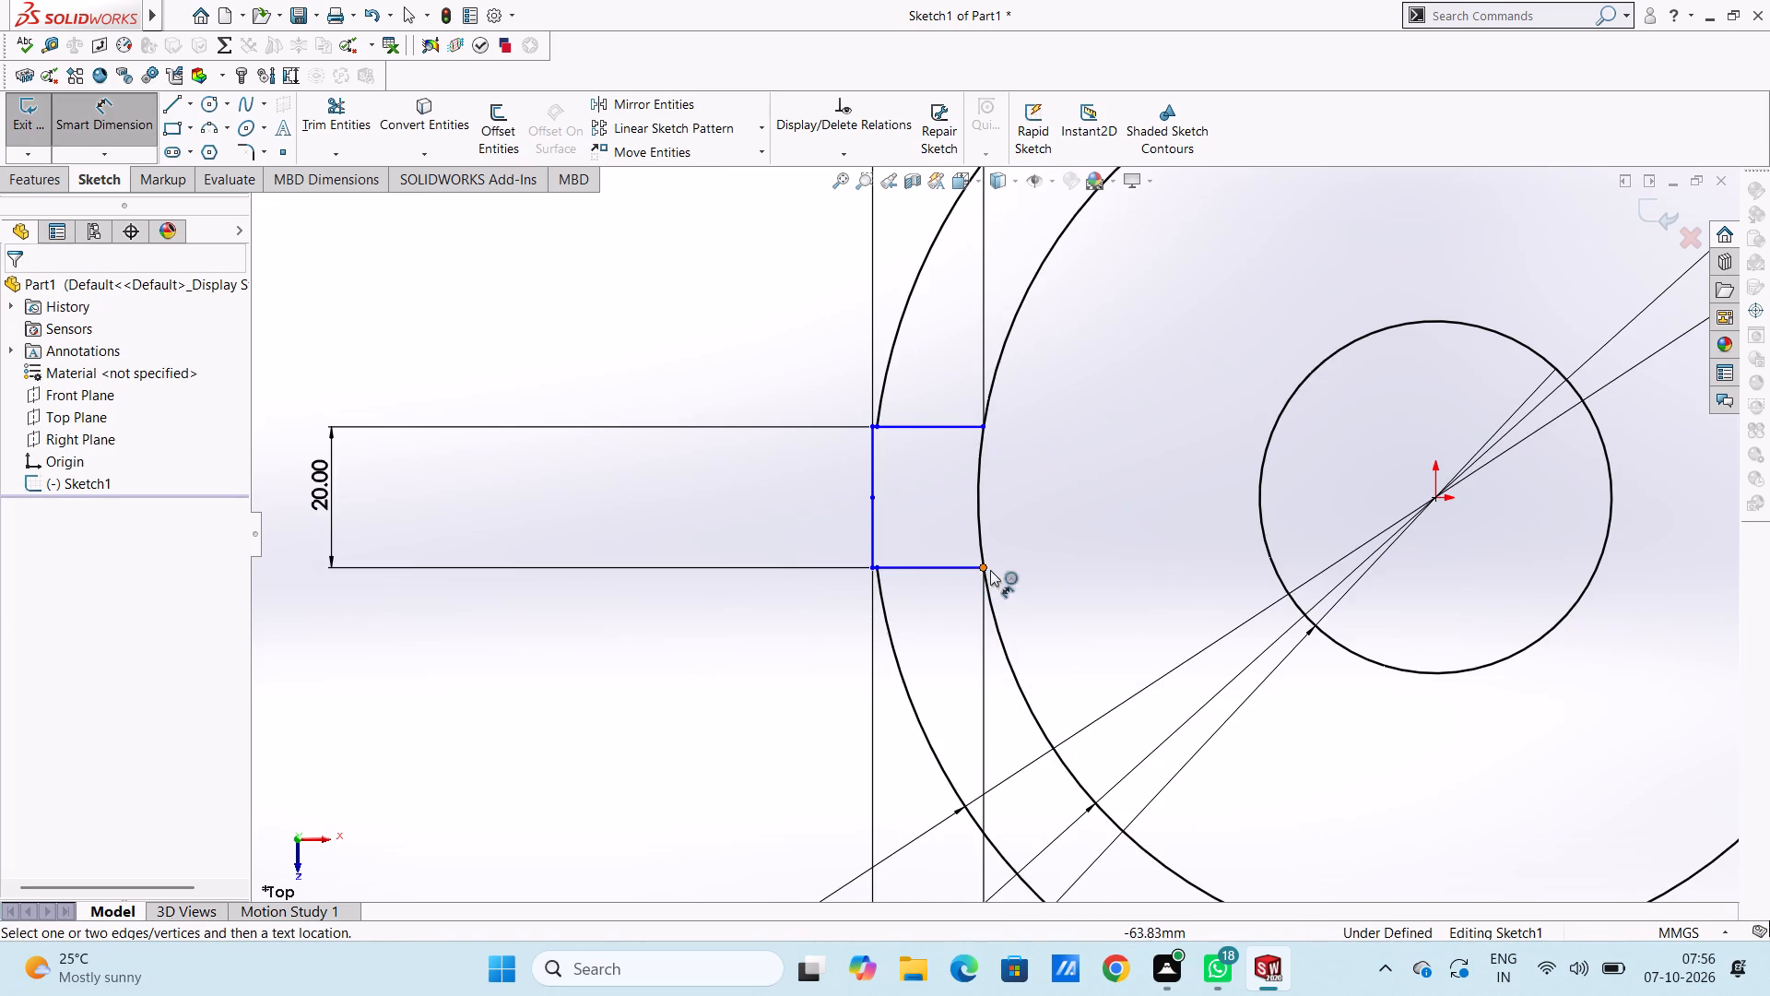
# Dimension the vertical distance from the small rectangle's lower inner corner to the origin, placing it beyond the innermost circle.
pyautogui.click(985, 569)
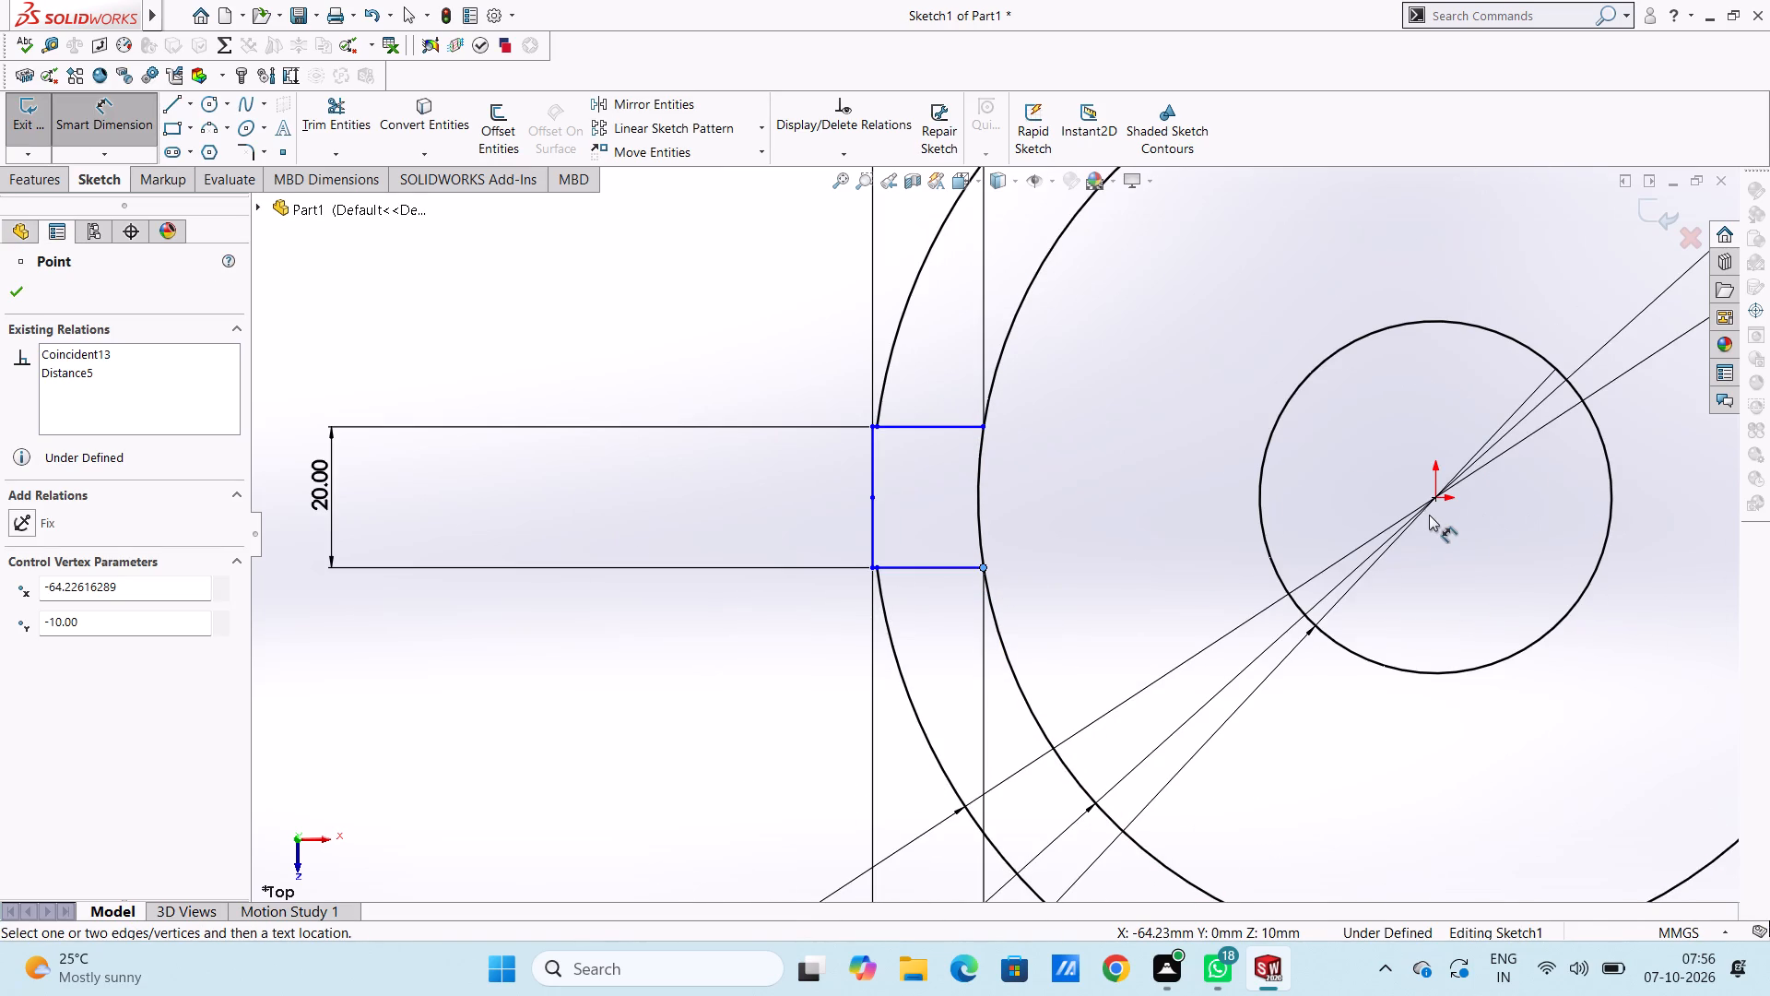
pyautogui.click(1435, 495)
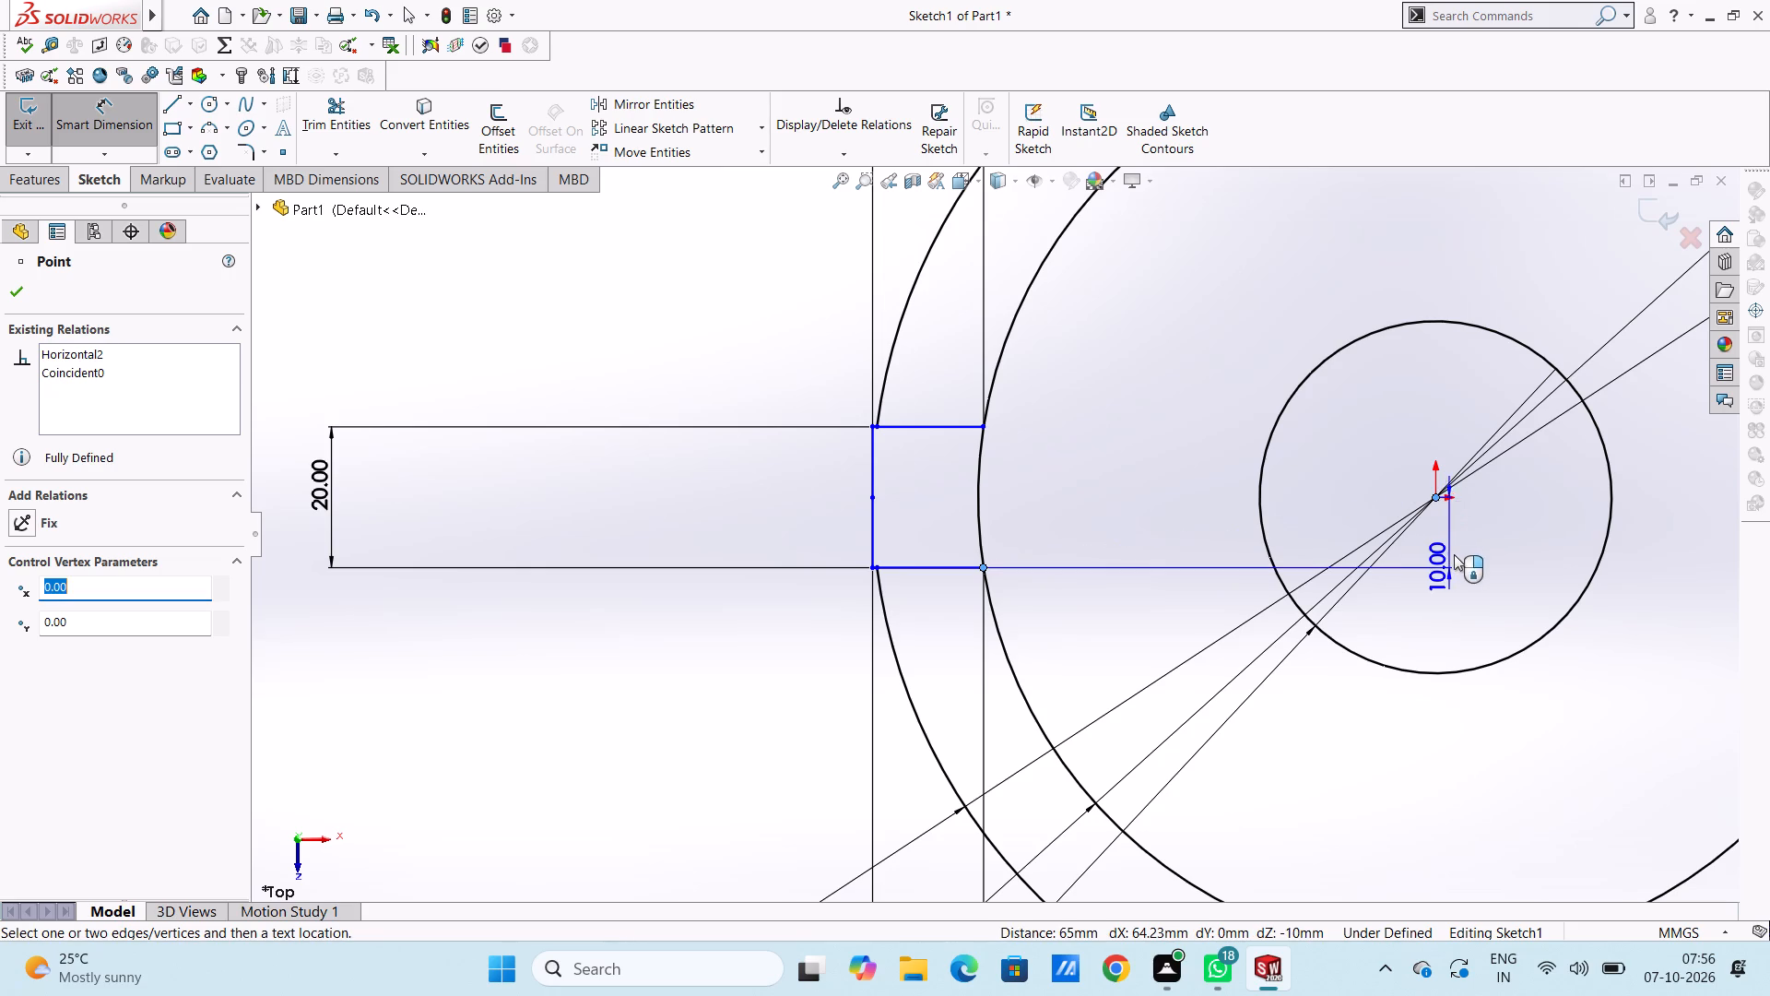
pyautogui.scroll(3, 1482, 563)
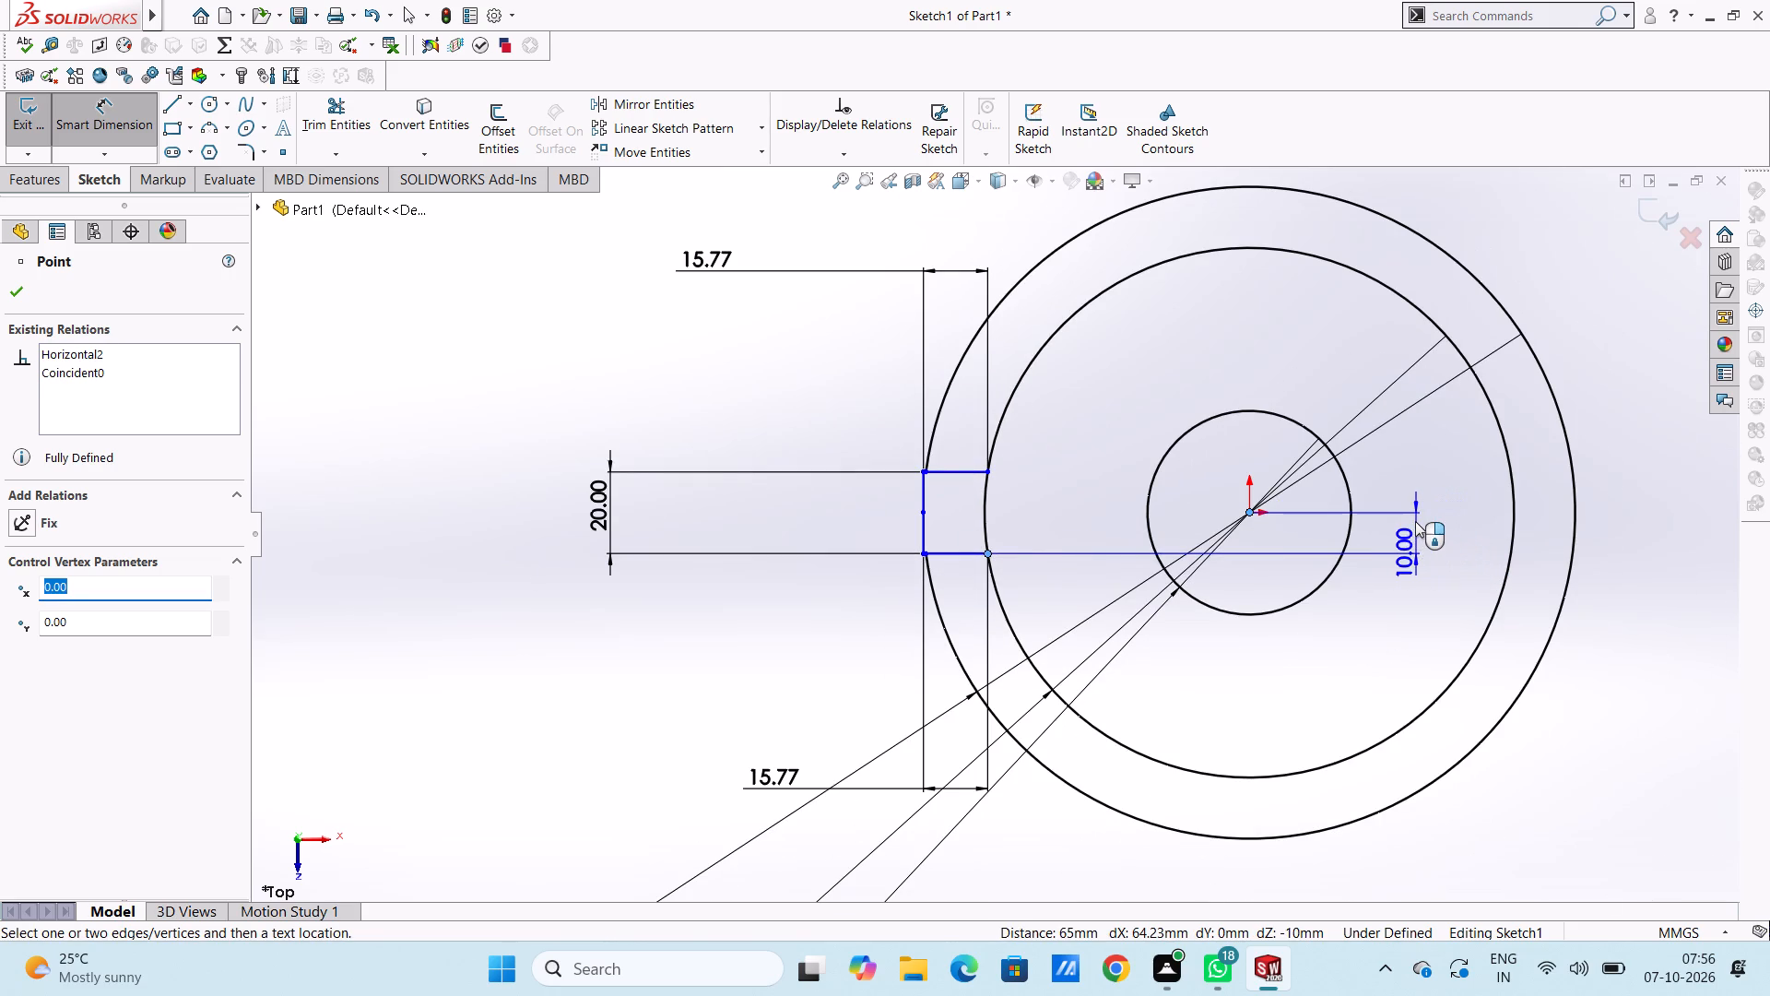
pyautogui.click(1415, 521)
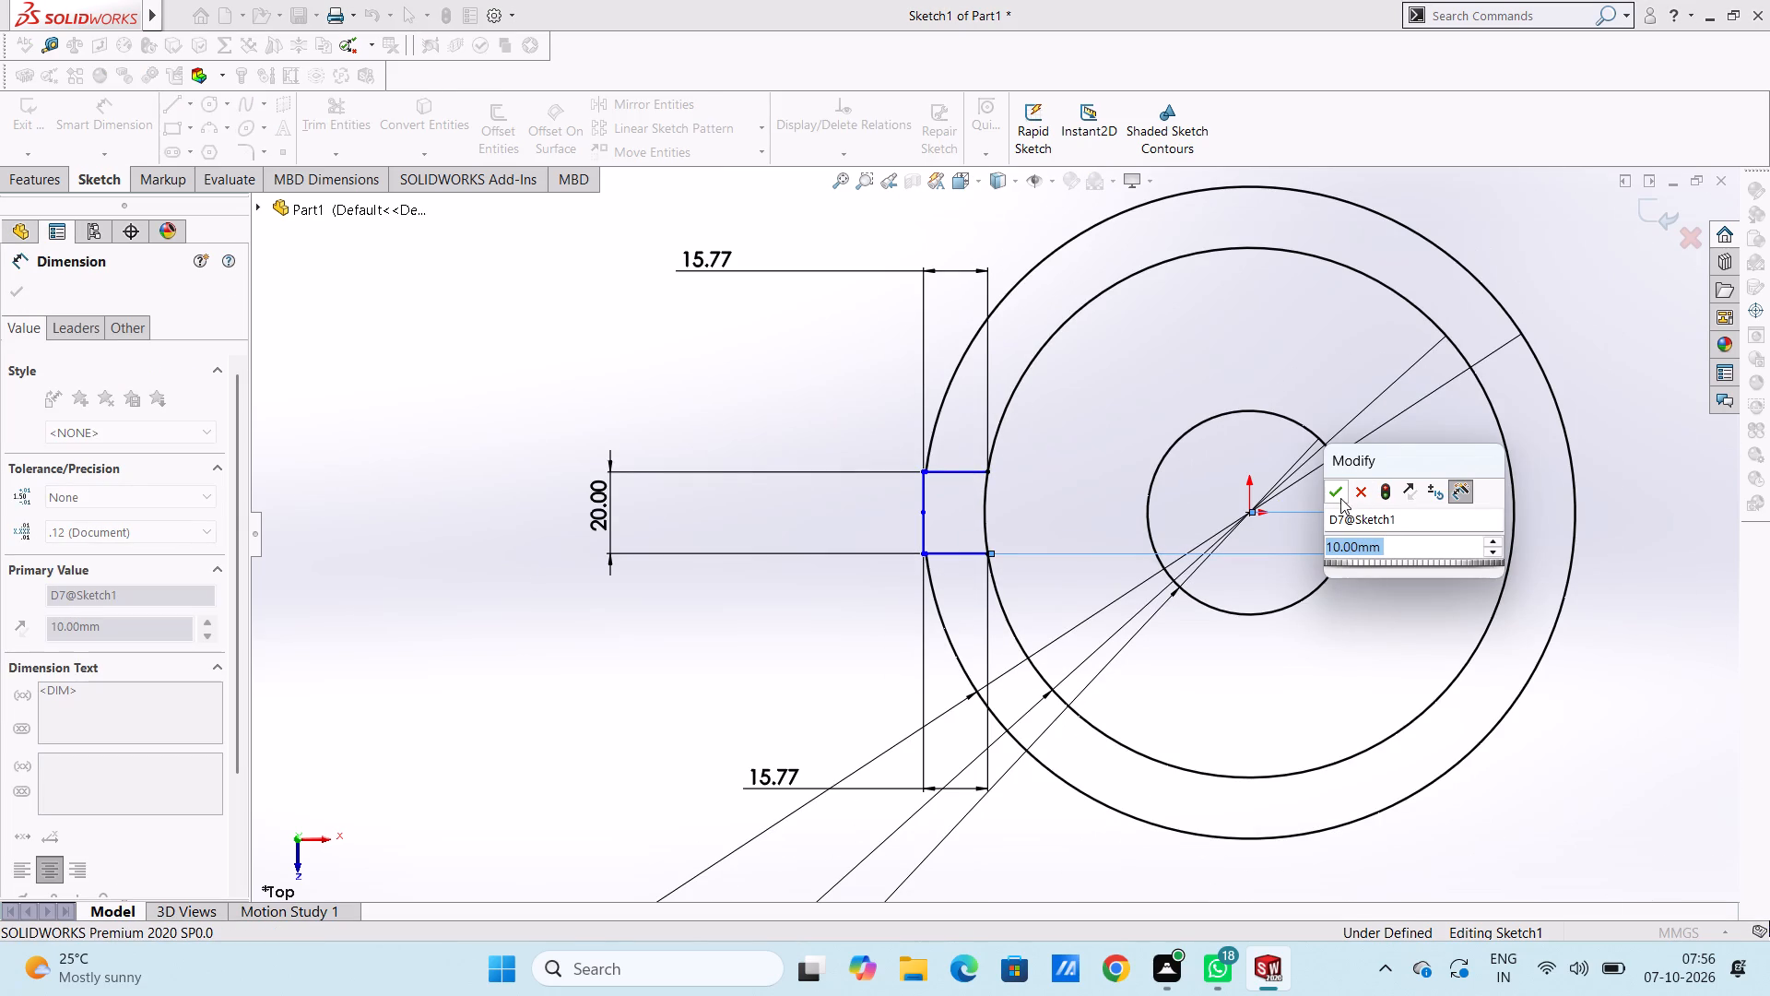
pyautogui.click(1339, 492)
pyautogui.click(1191, 503)
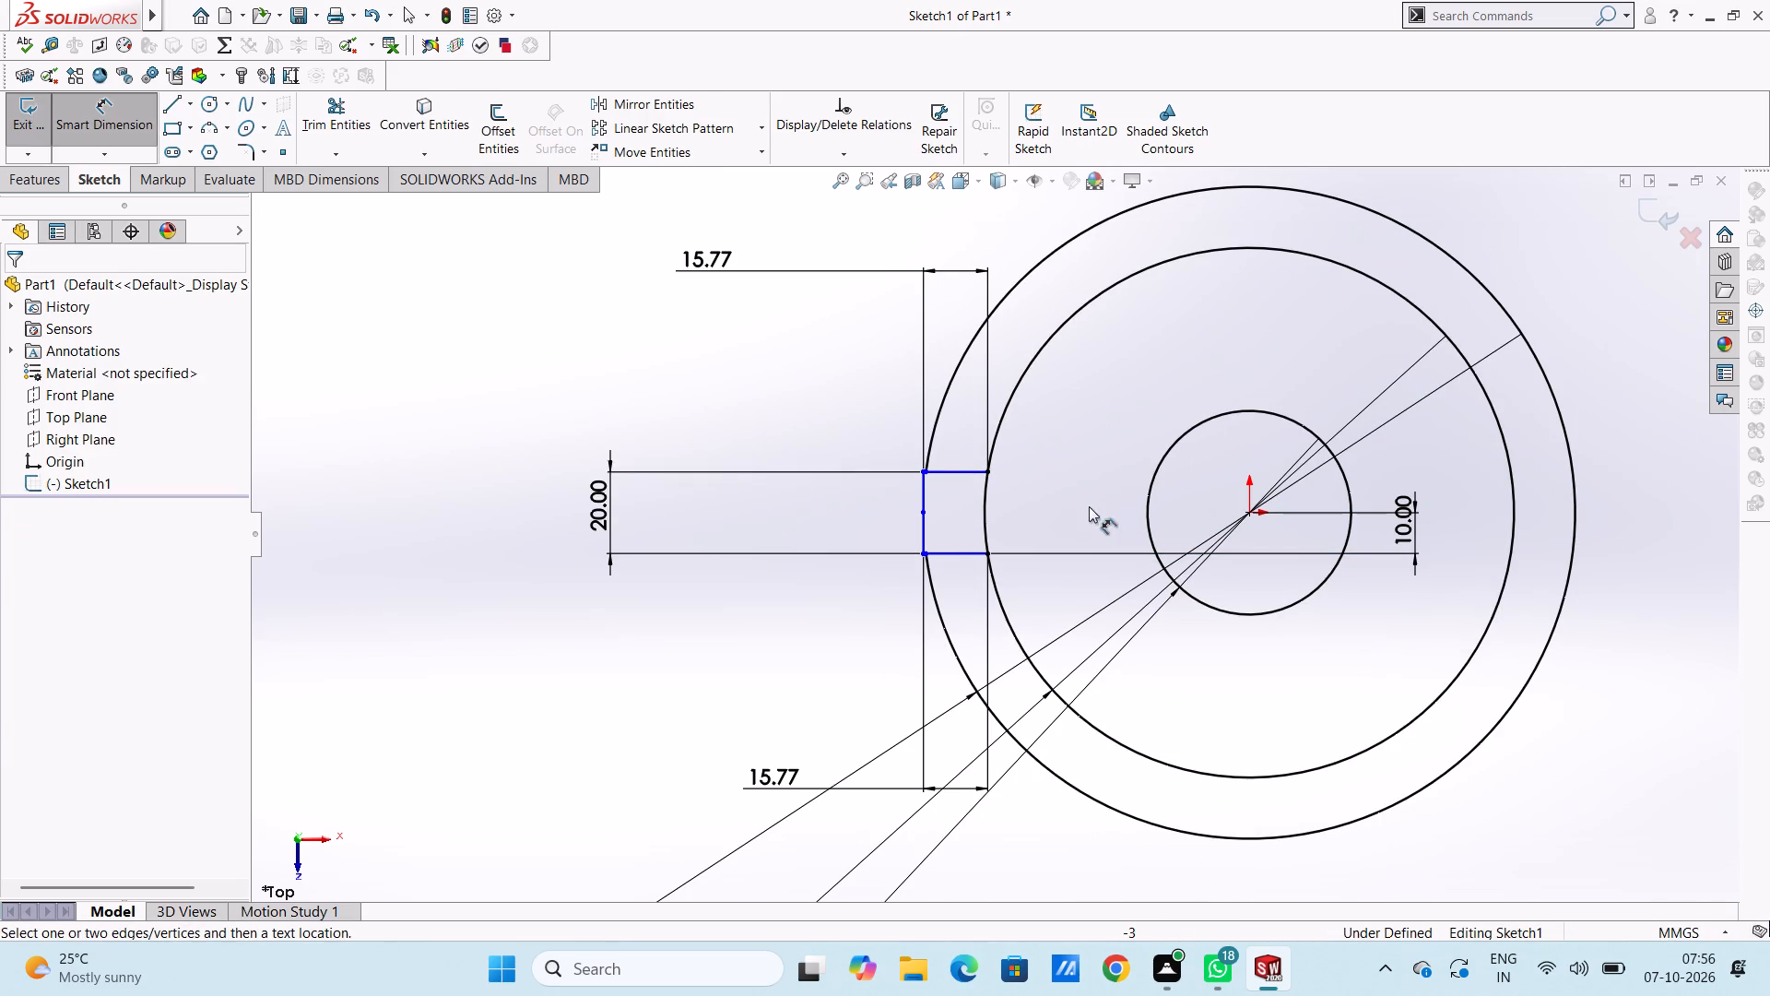
# Dimension the vertical distance from the small rectangle's upper inner corner to the origin, placing it beside the previous dimension.
pyautogui.click(990, 474)
pyautogui.click(1251, 510)
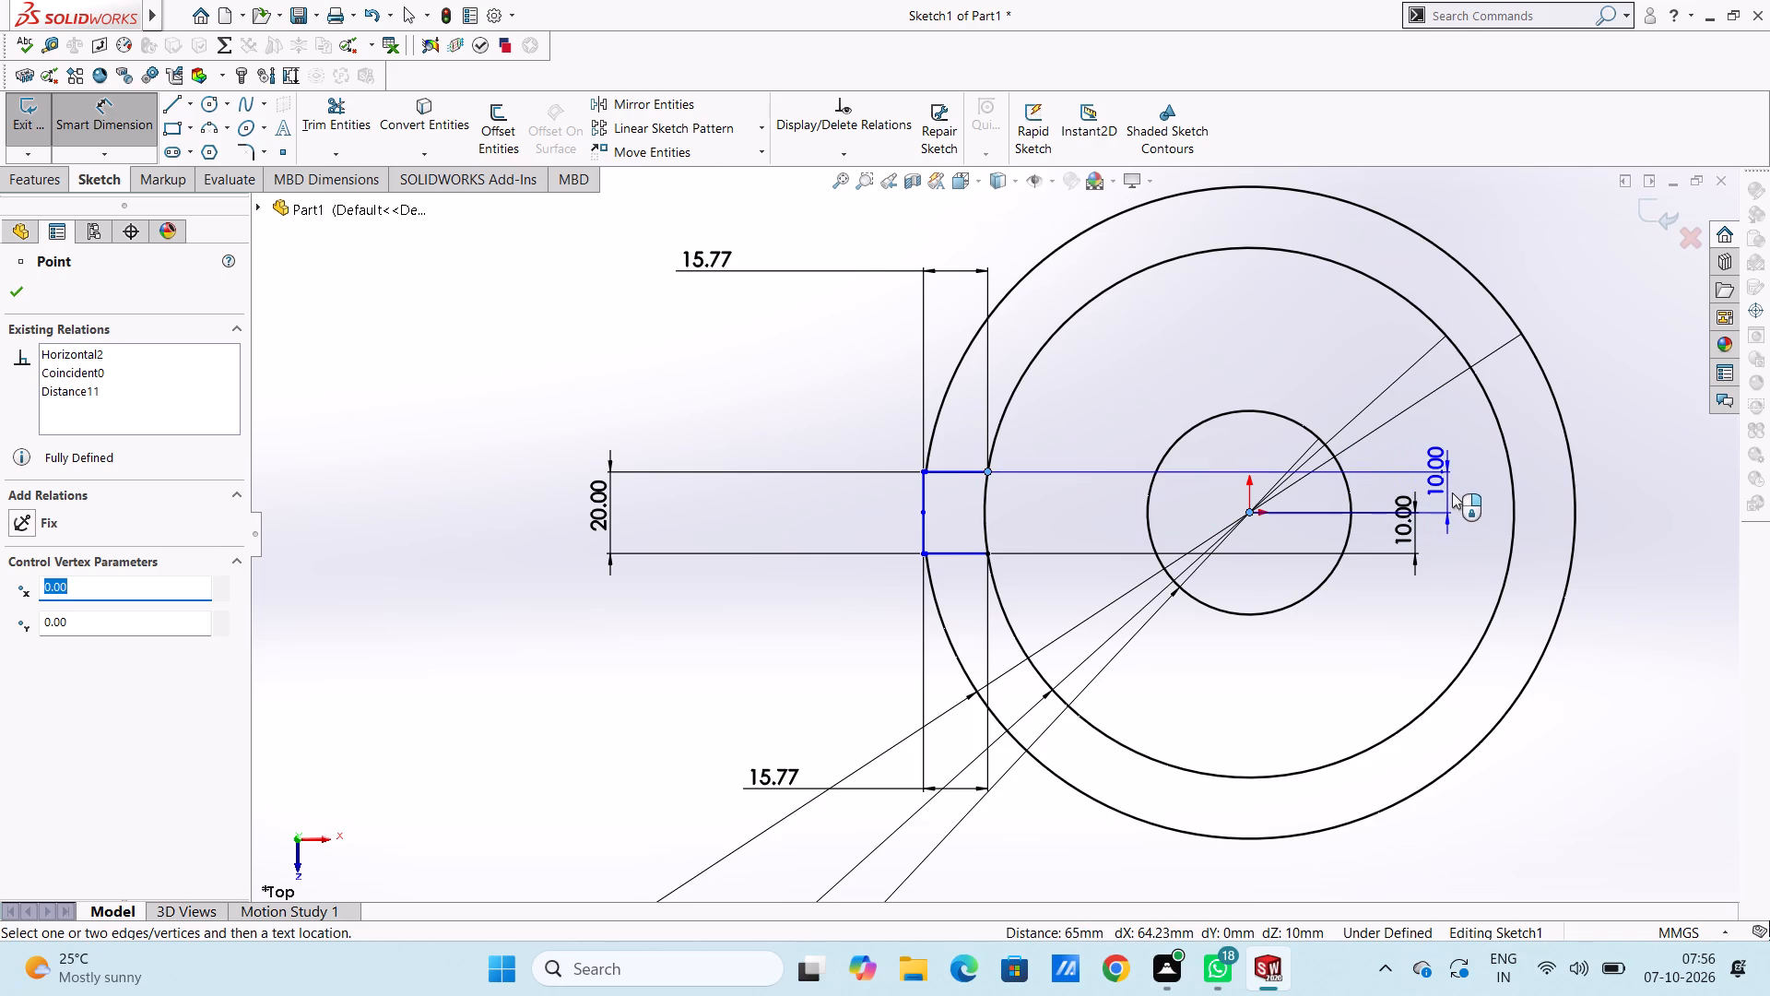
pyautogui.click(1452, 492)
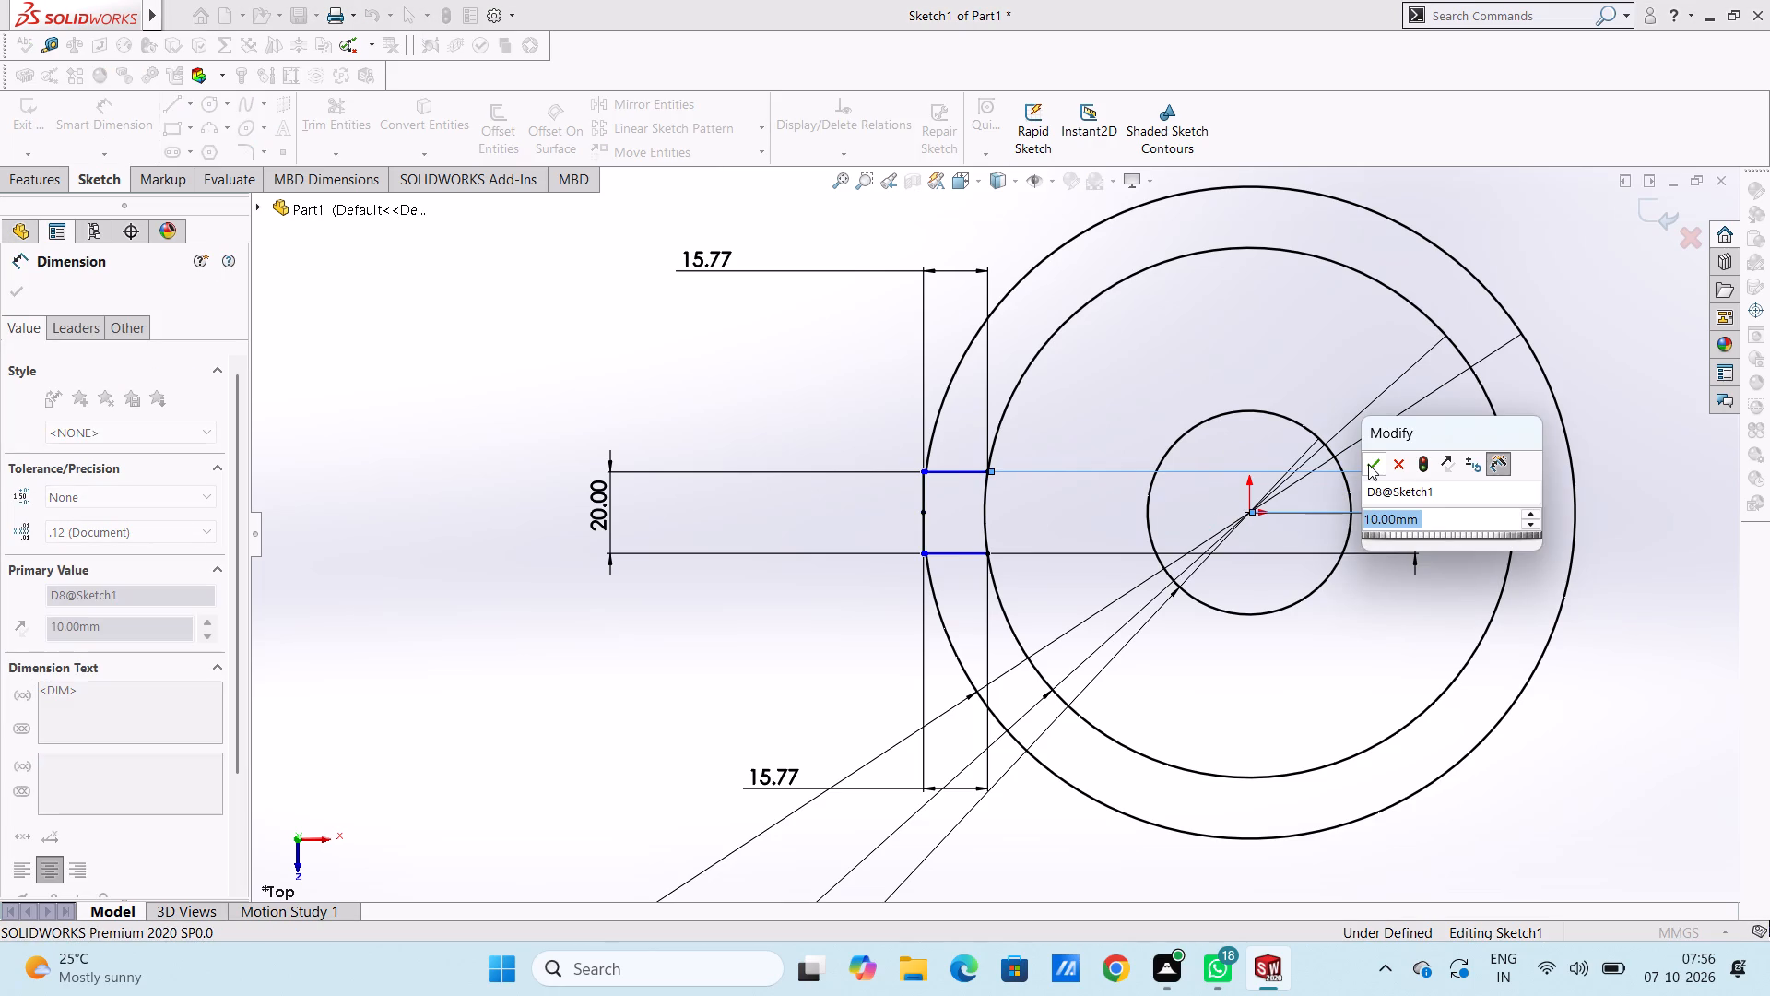
pyautogui.click(1368, 464)
pyautogui.click(1341, 410)
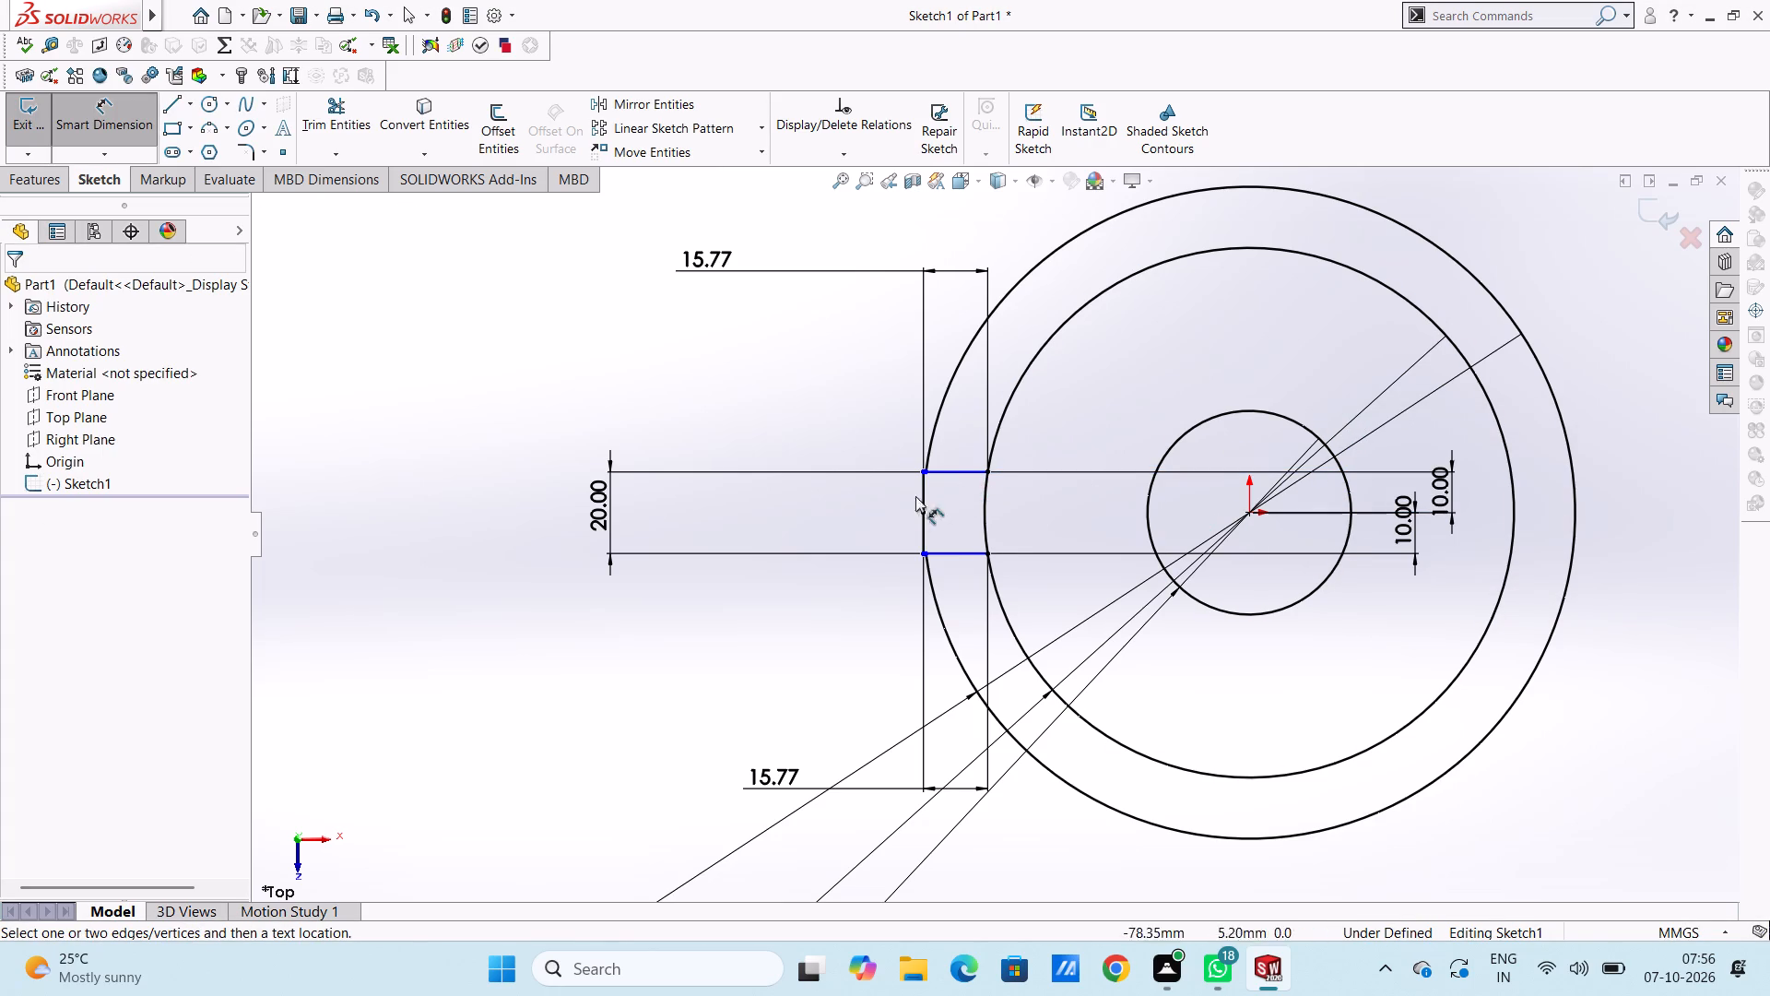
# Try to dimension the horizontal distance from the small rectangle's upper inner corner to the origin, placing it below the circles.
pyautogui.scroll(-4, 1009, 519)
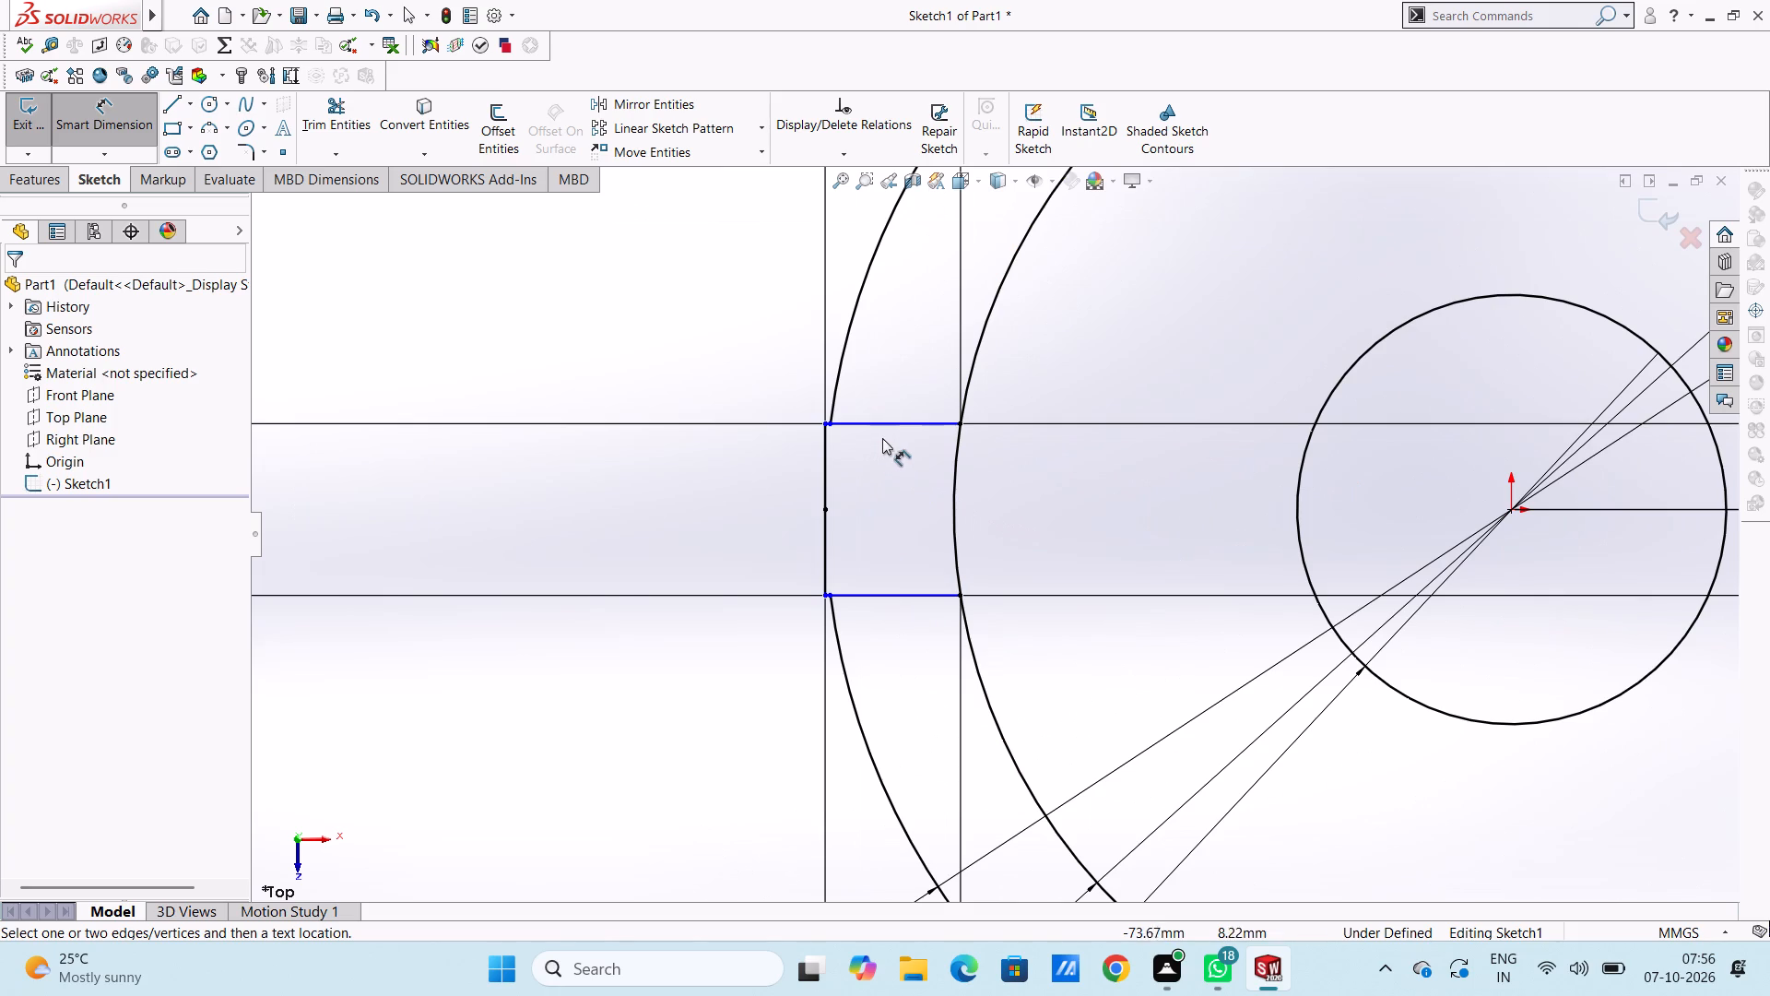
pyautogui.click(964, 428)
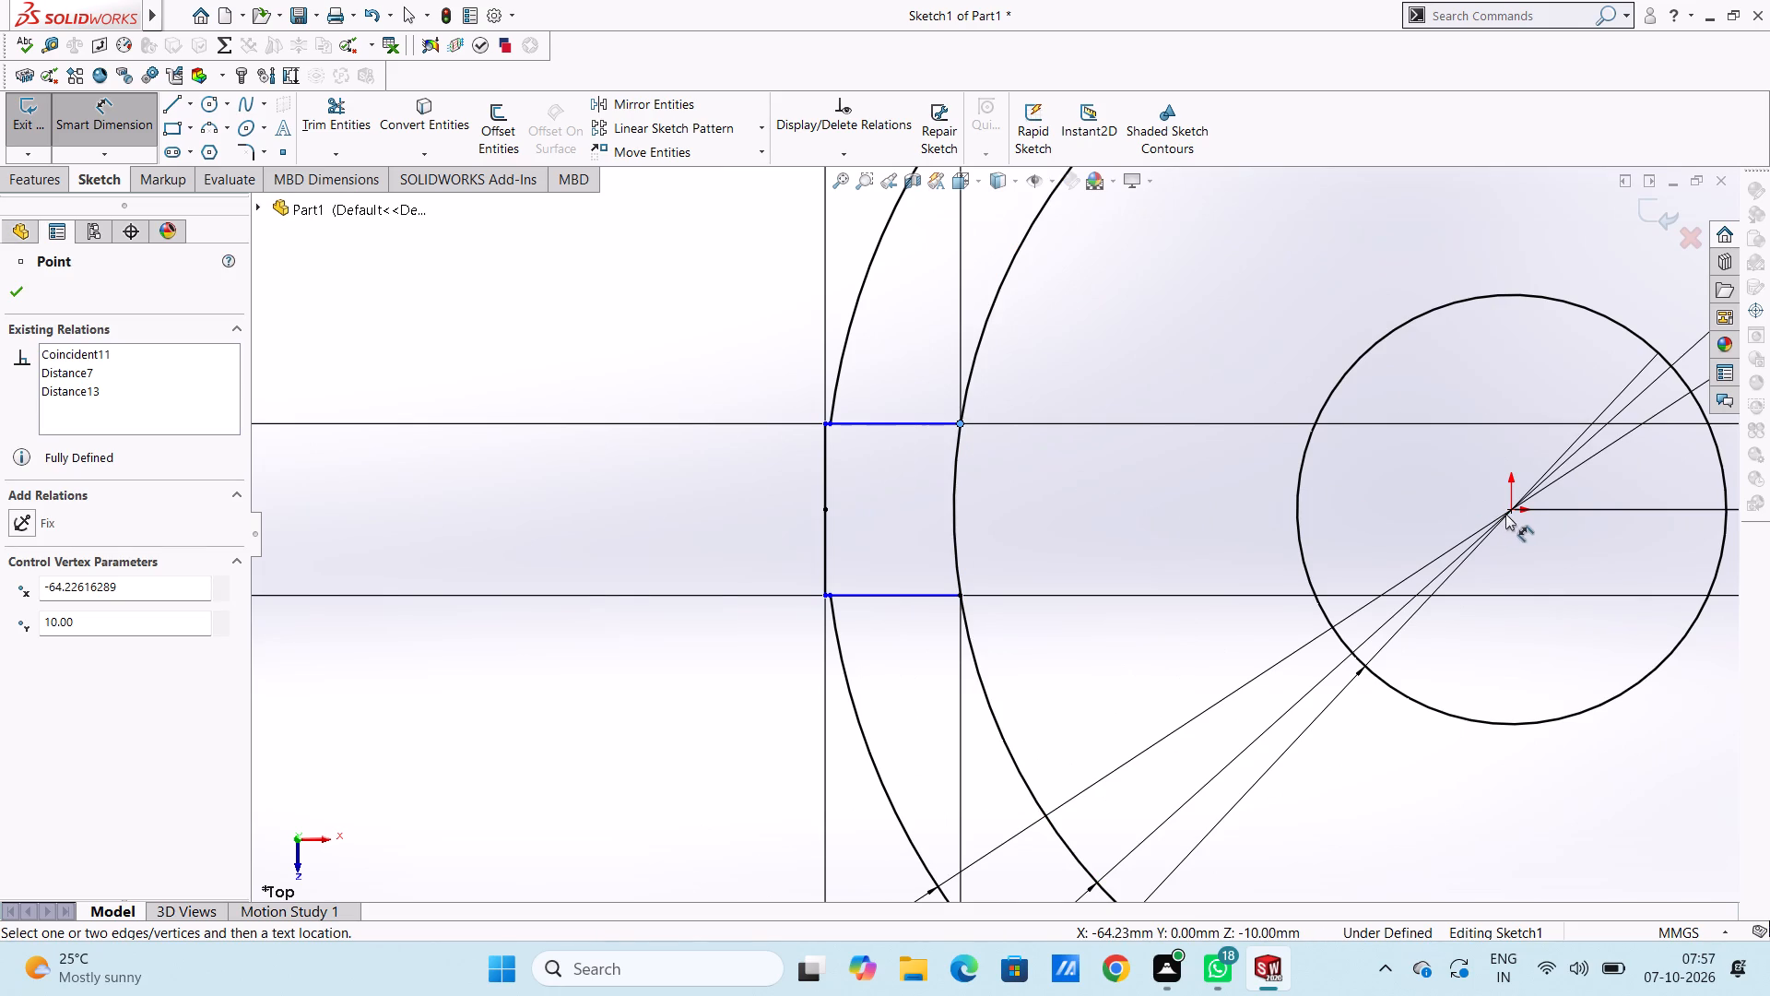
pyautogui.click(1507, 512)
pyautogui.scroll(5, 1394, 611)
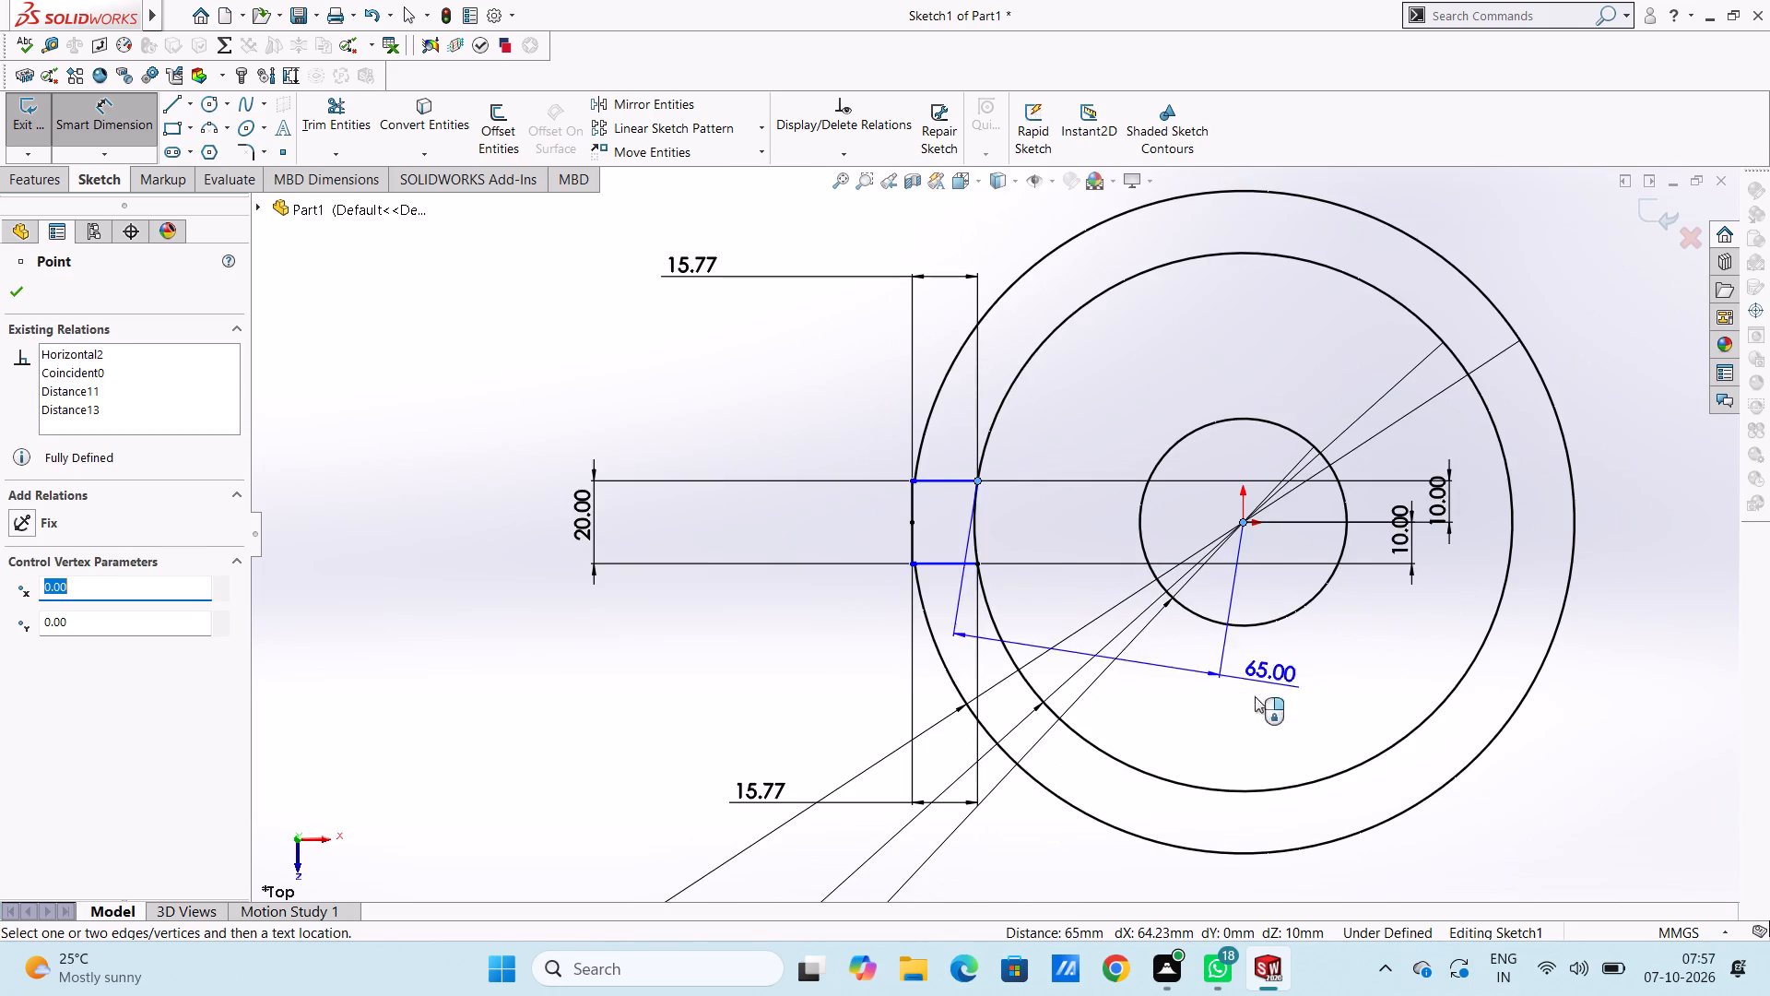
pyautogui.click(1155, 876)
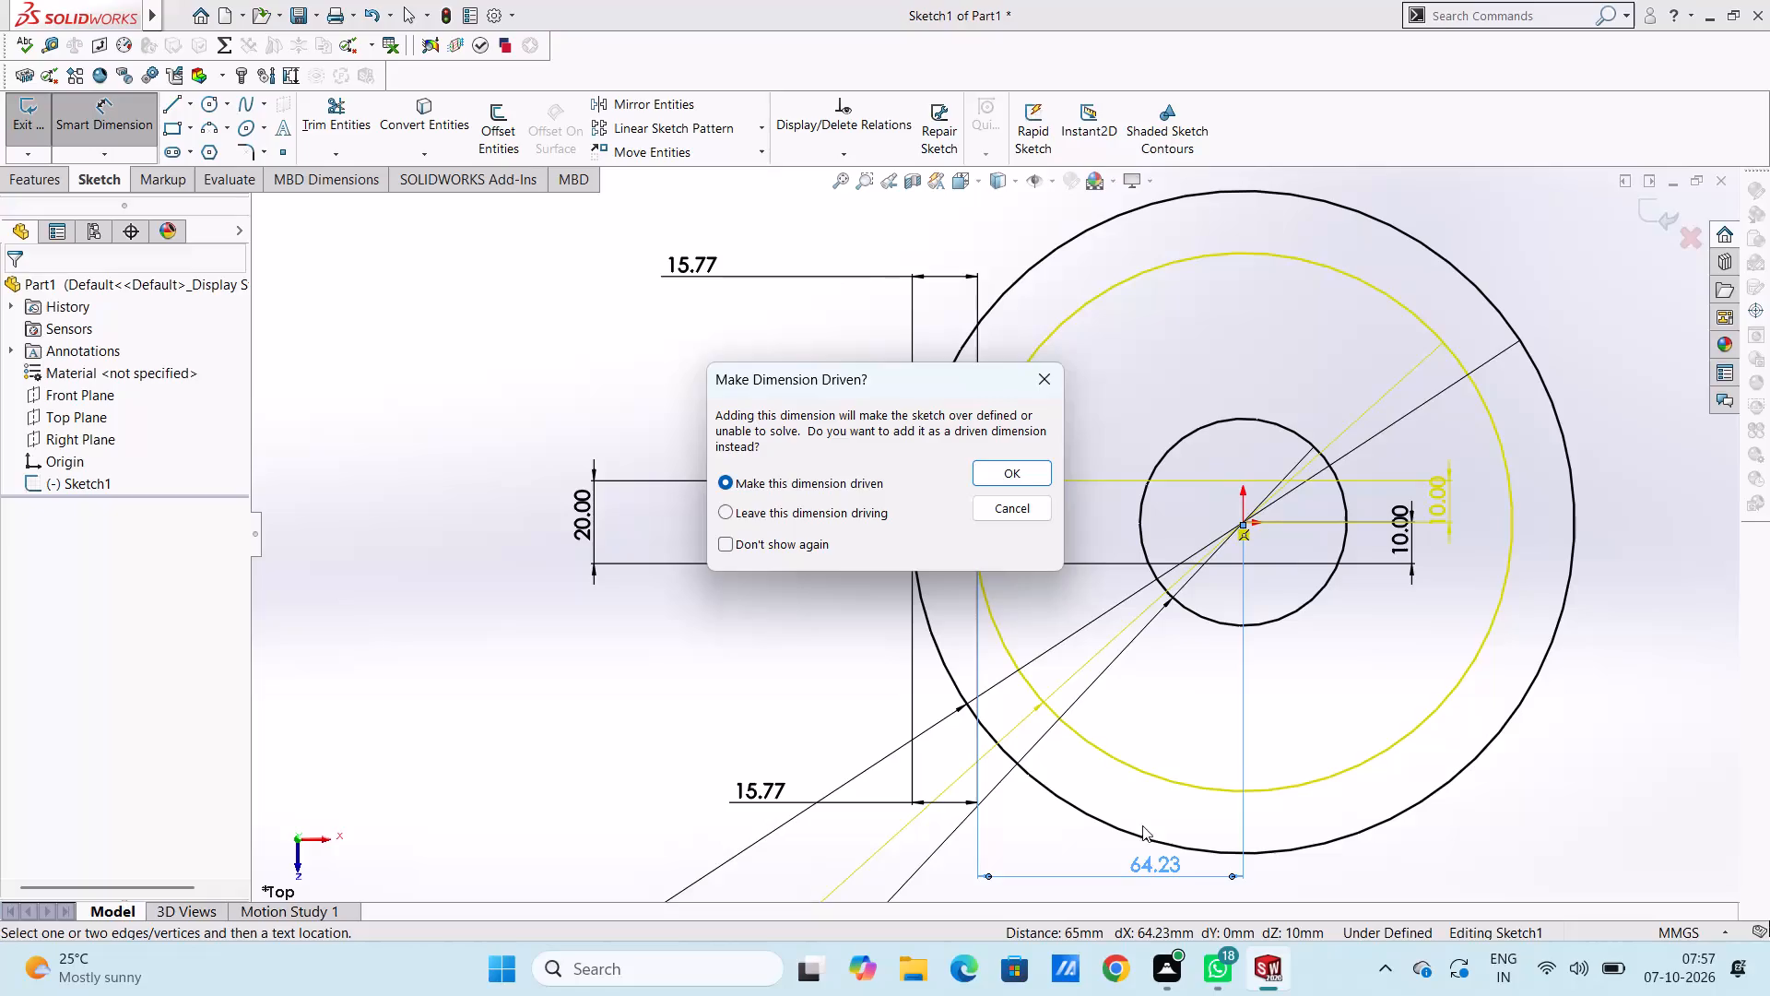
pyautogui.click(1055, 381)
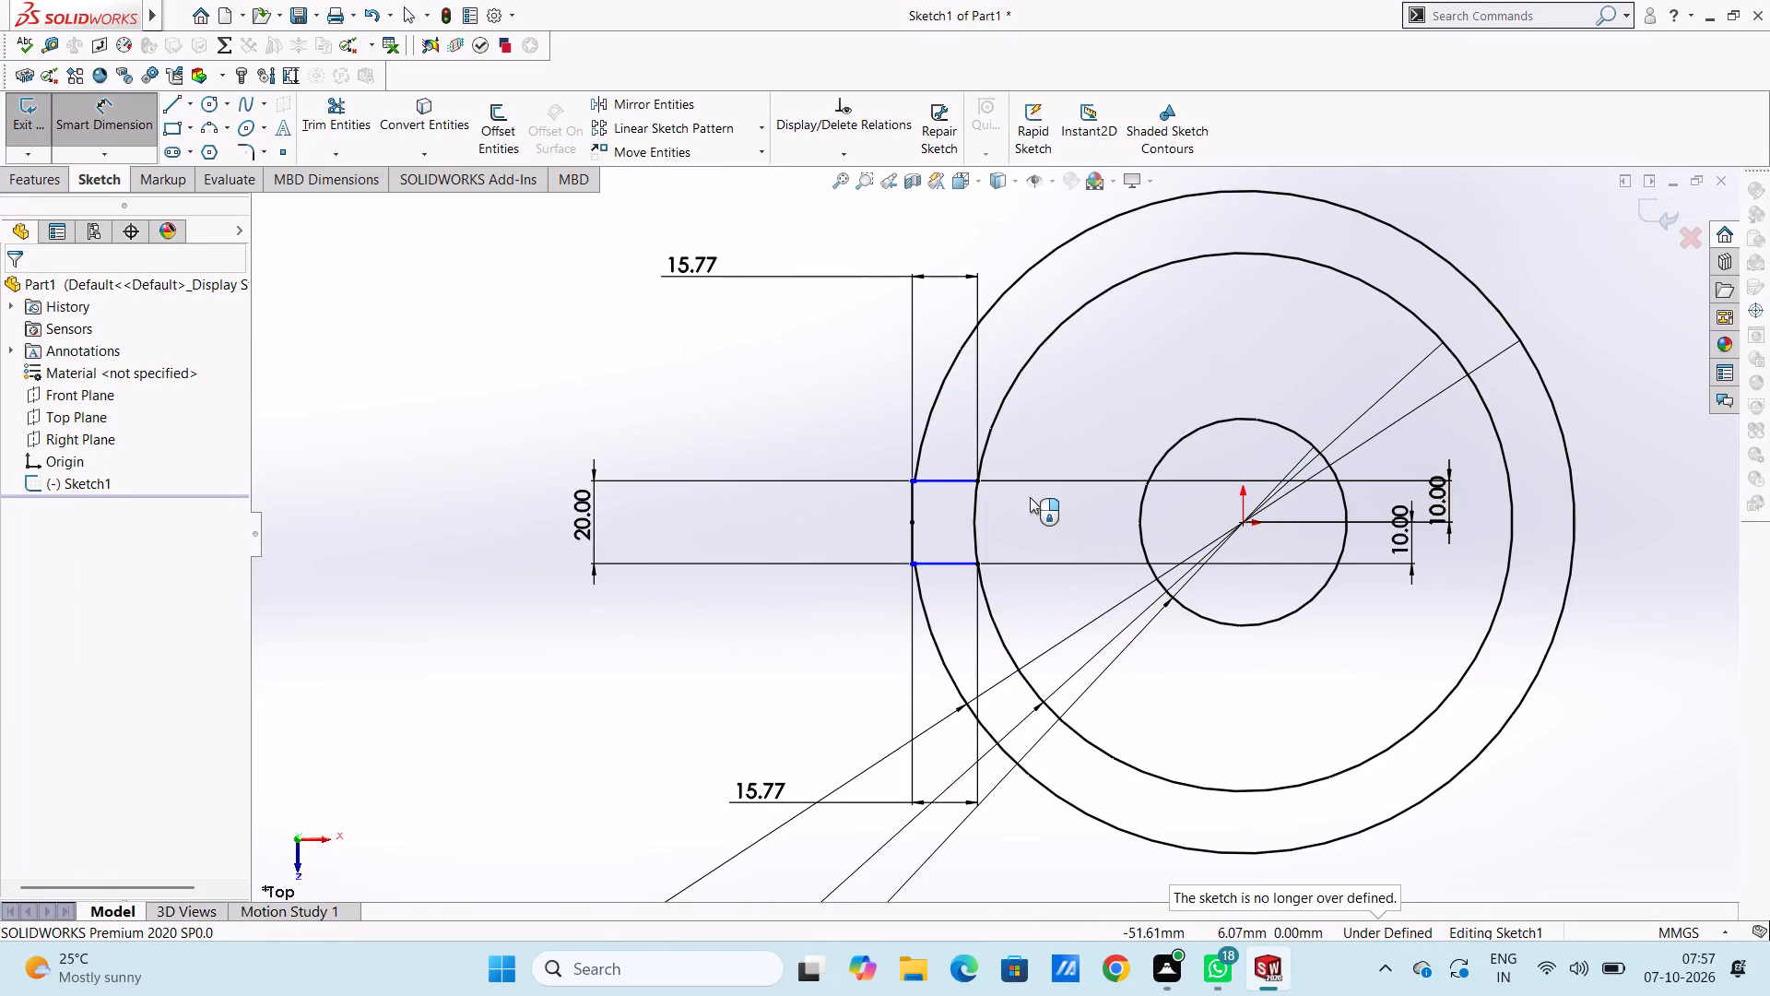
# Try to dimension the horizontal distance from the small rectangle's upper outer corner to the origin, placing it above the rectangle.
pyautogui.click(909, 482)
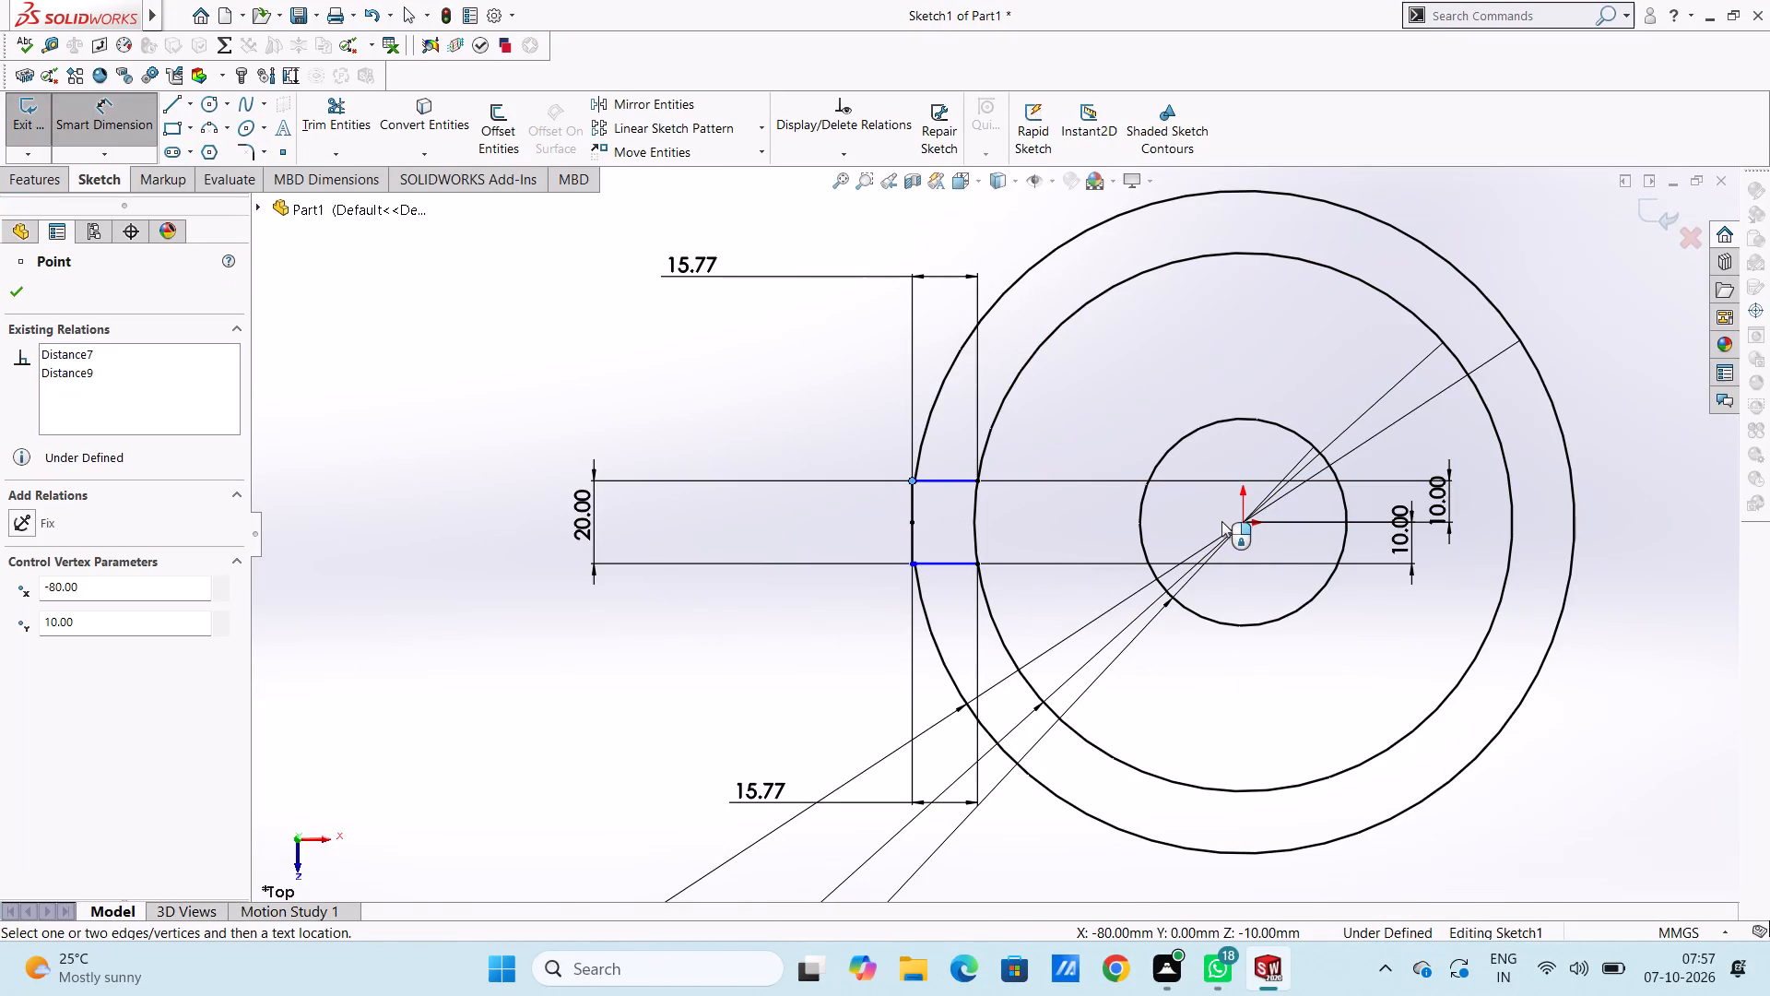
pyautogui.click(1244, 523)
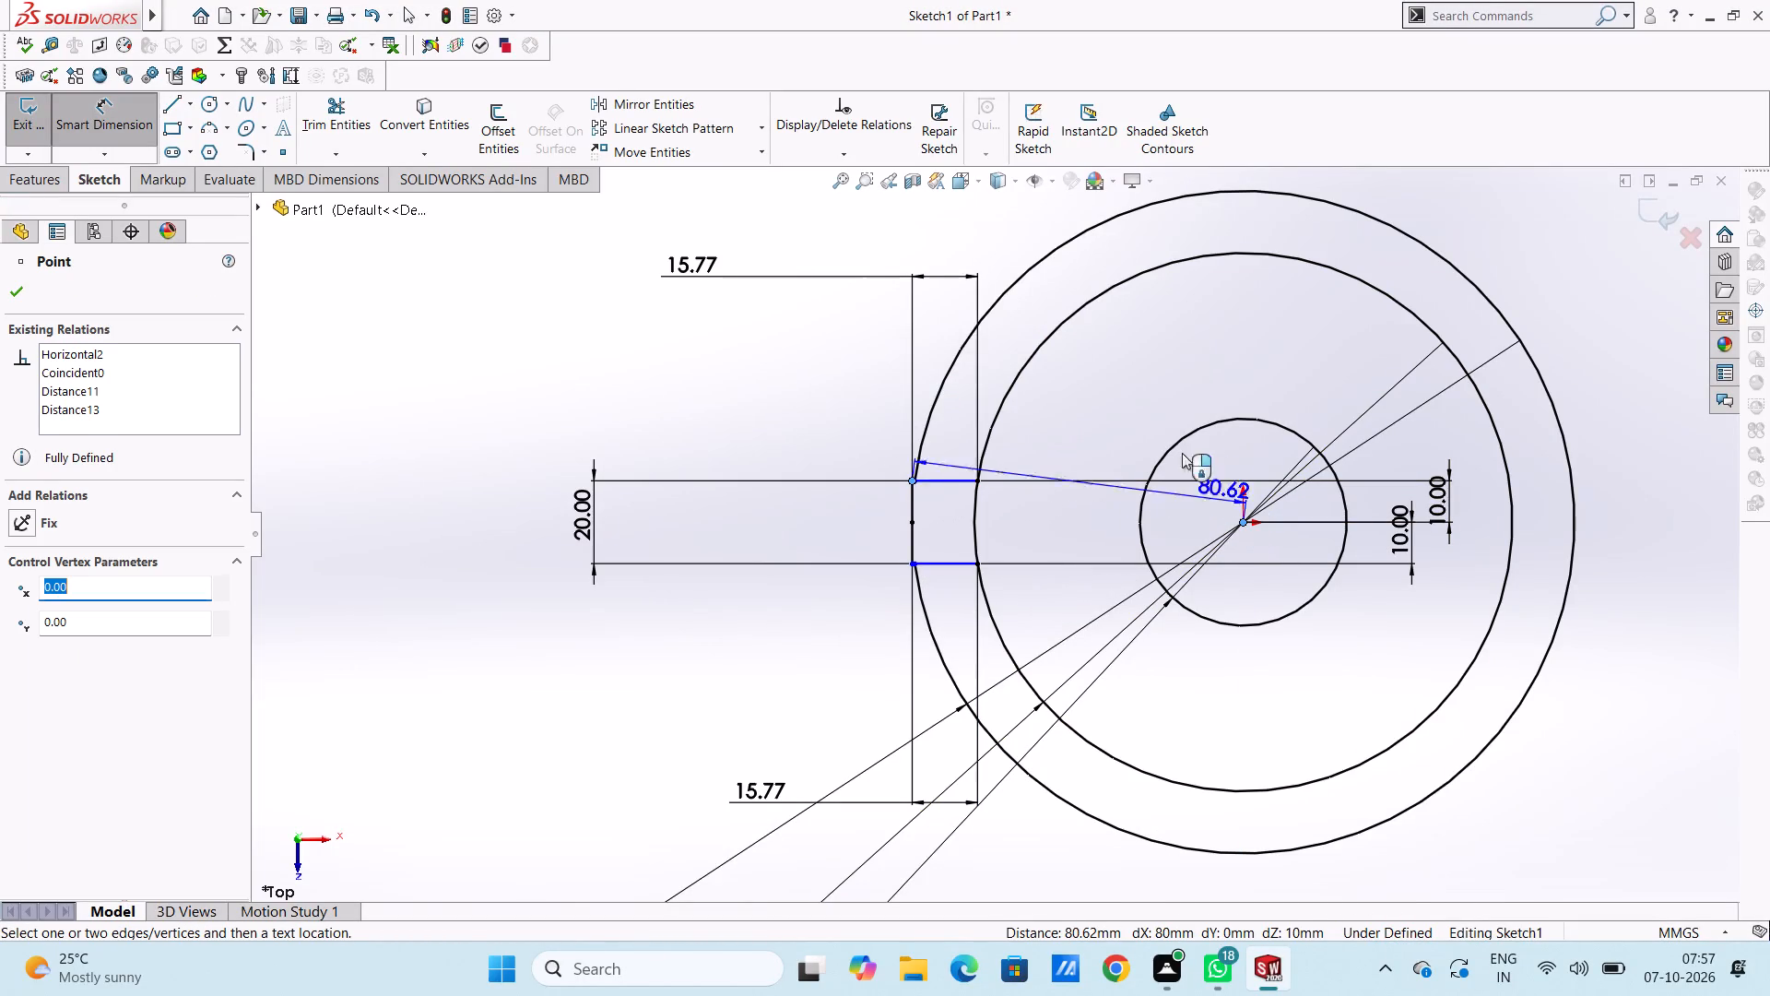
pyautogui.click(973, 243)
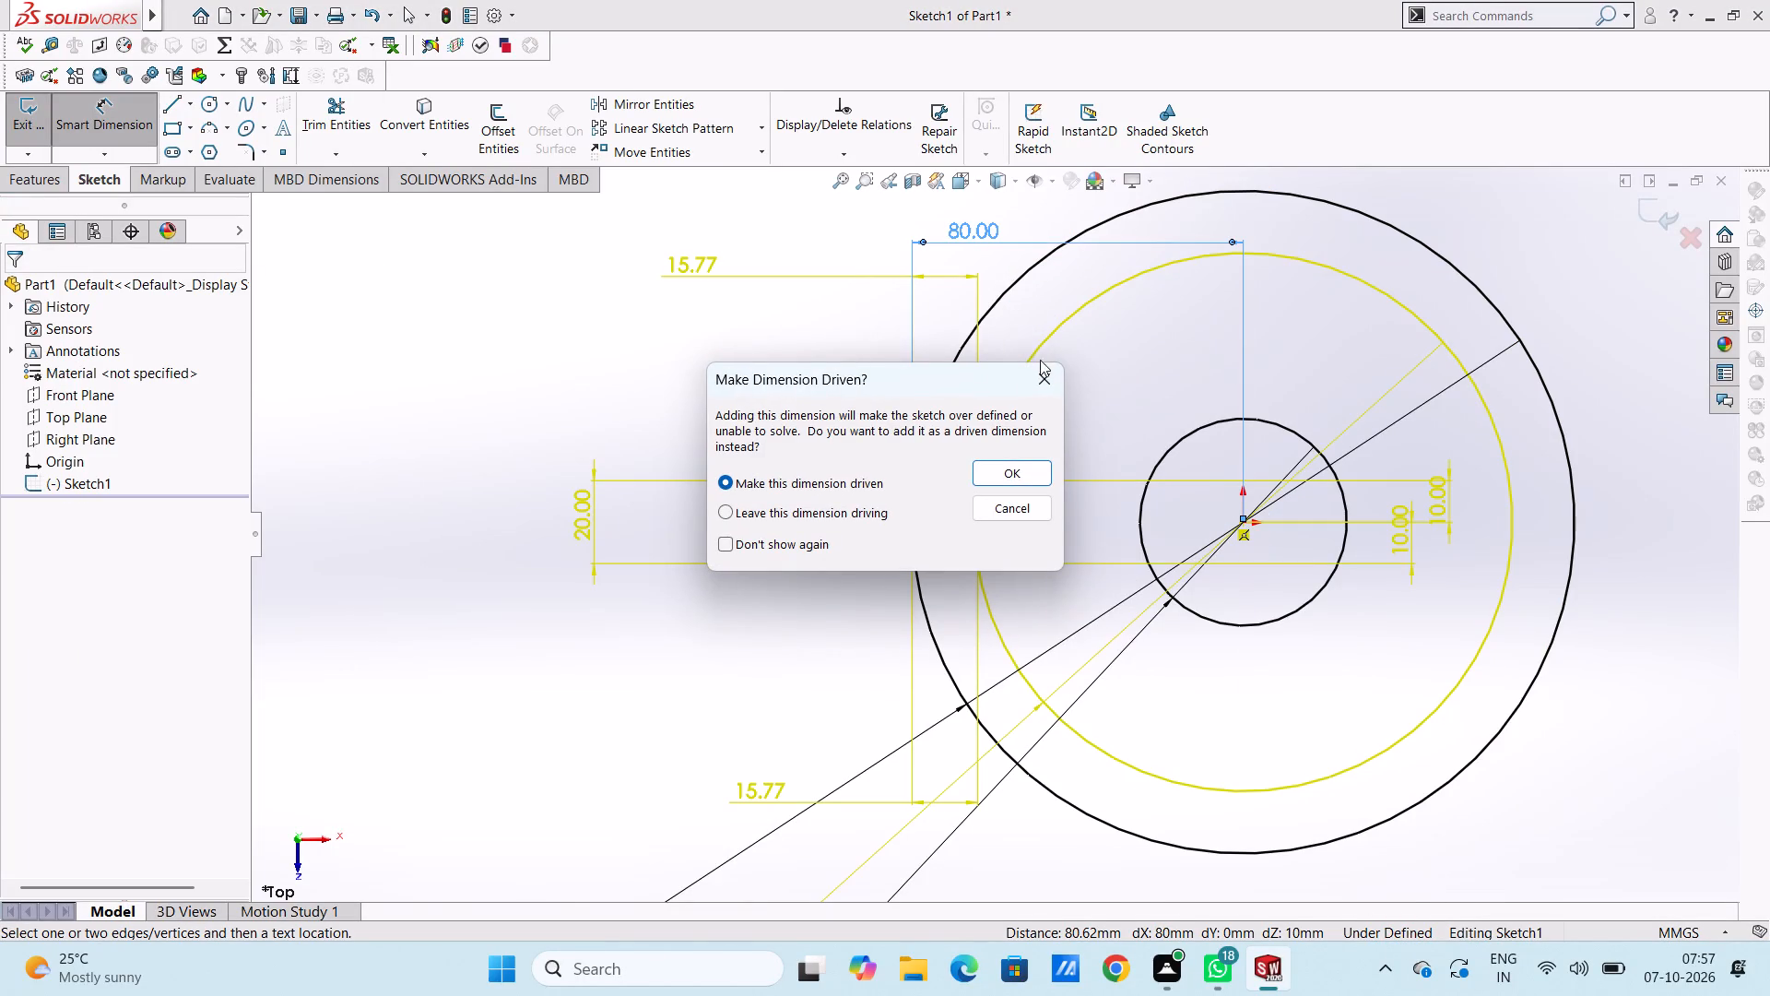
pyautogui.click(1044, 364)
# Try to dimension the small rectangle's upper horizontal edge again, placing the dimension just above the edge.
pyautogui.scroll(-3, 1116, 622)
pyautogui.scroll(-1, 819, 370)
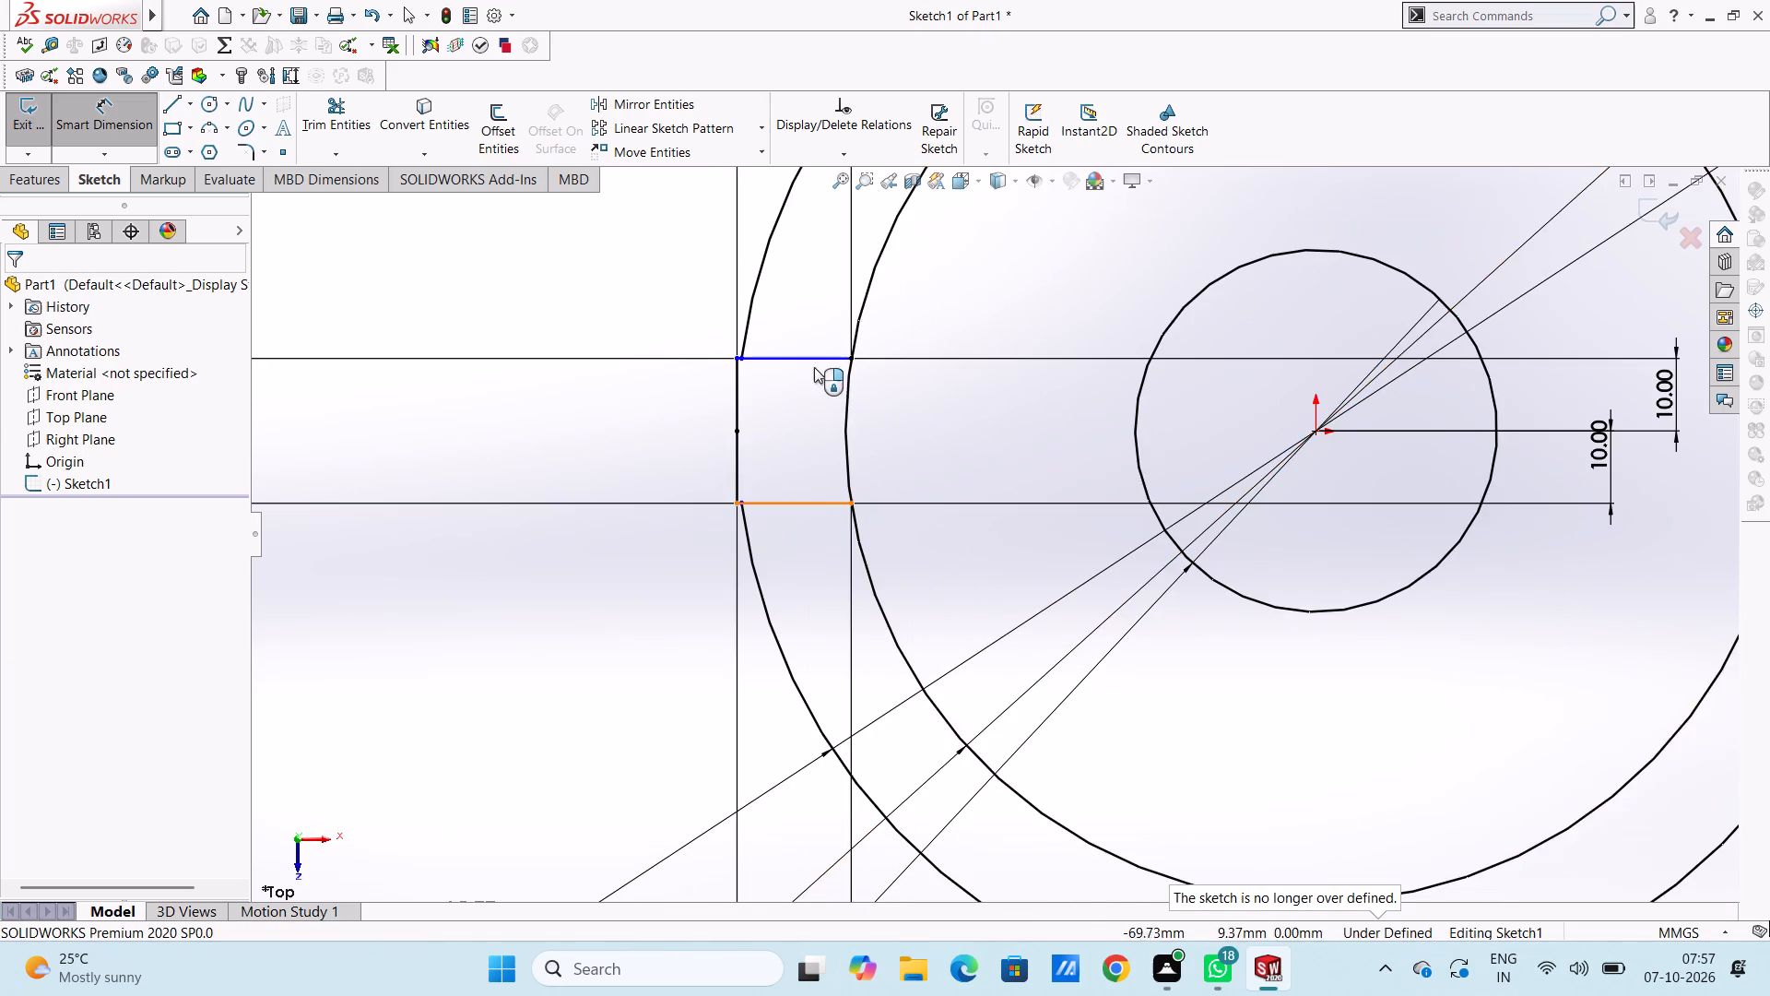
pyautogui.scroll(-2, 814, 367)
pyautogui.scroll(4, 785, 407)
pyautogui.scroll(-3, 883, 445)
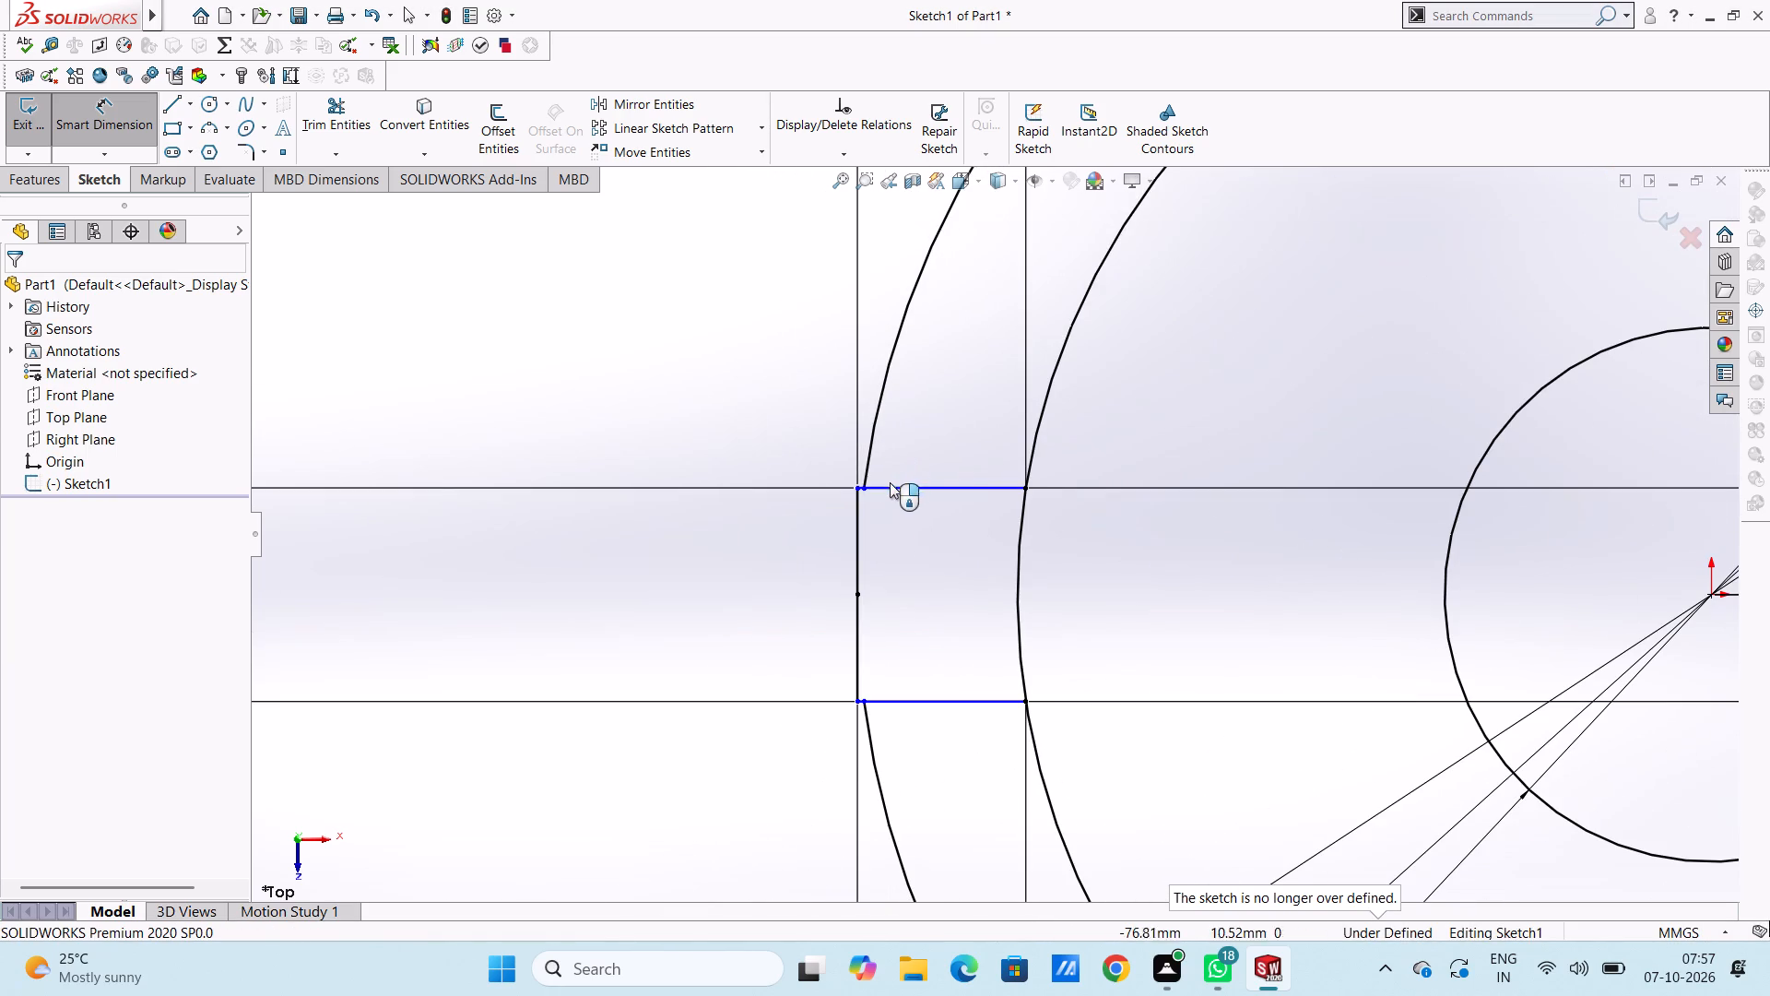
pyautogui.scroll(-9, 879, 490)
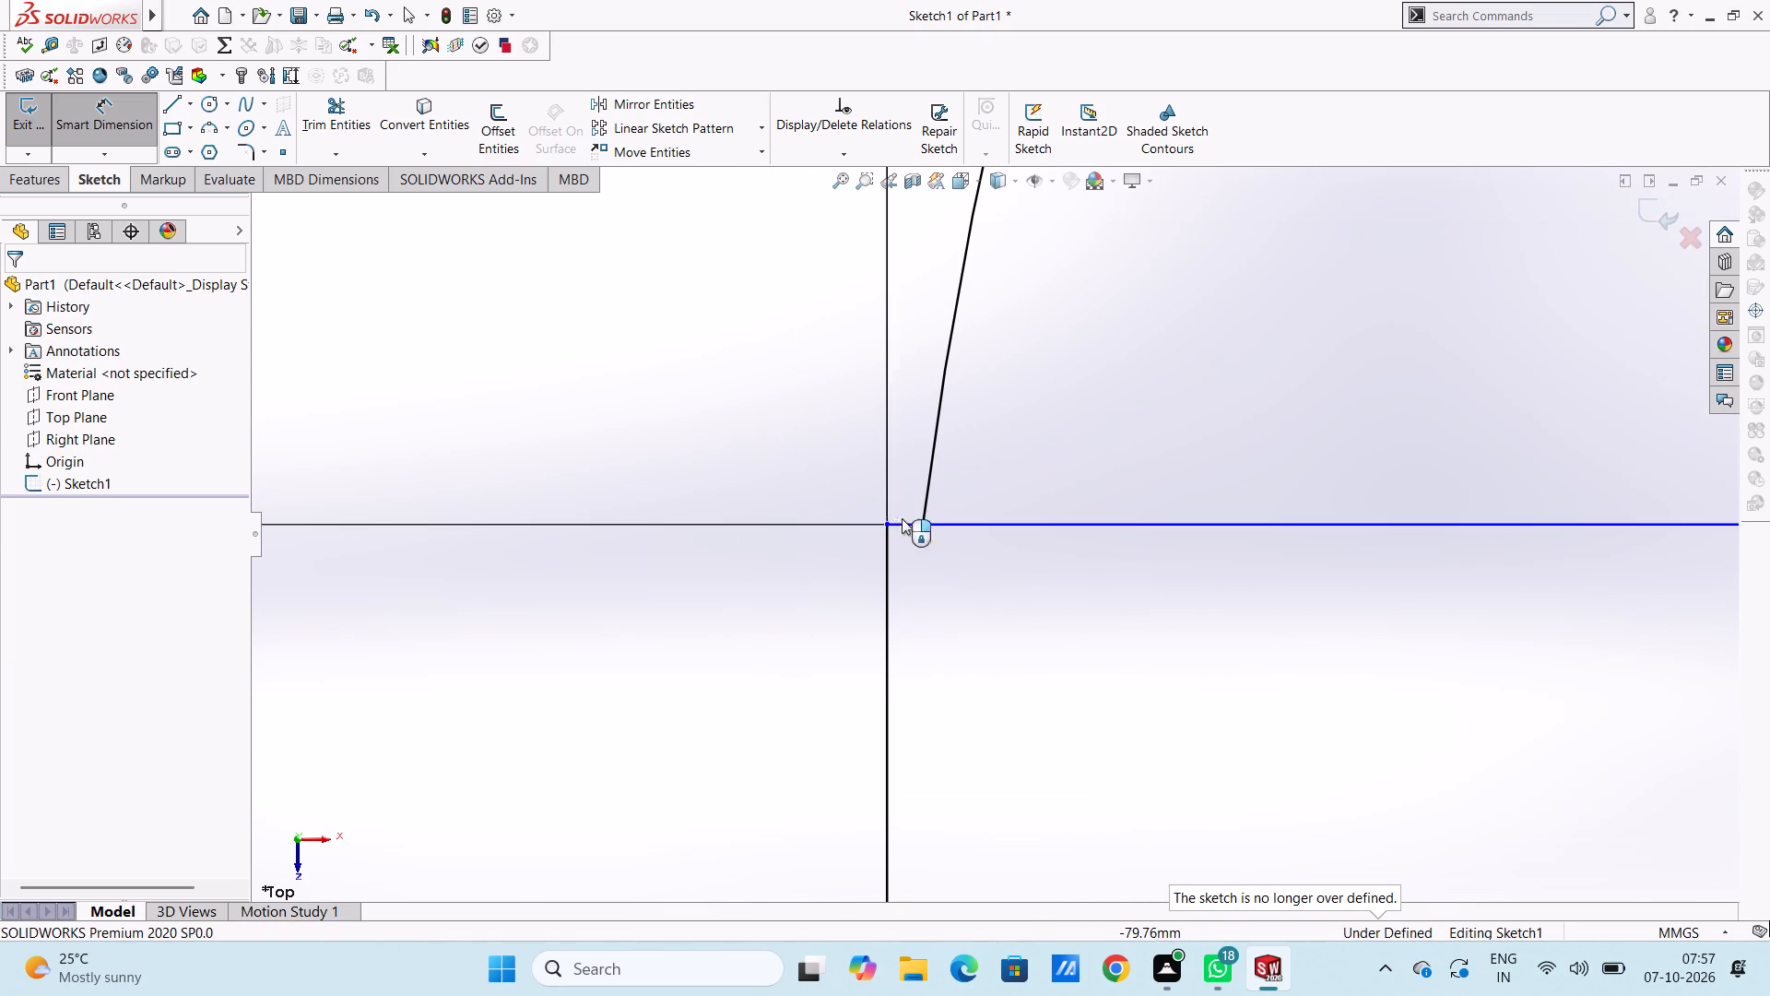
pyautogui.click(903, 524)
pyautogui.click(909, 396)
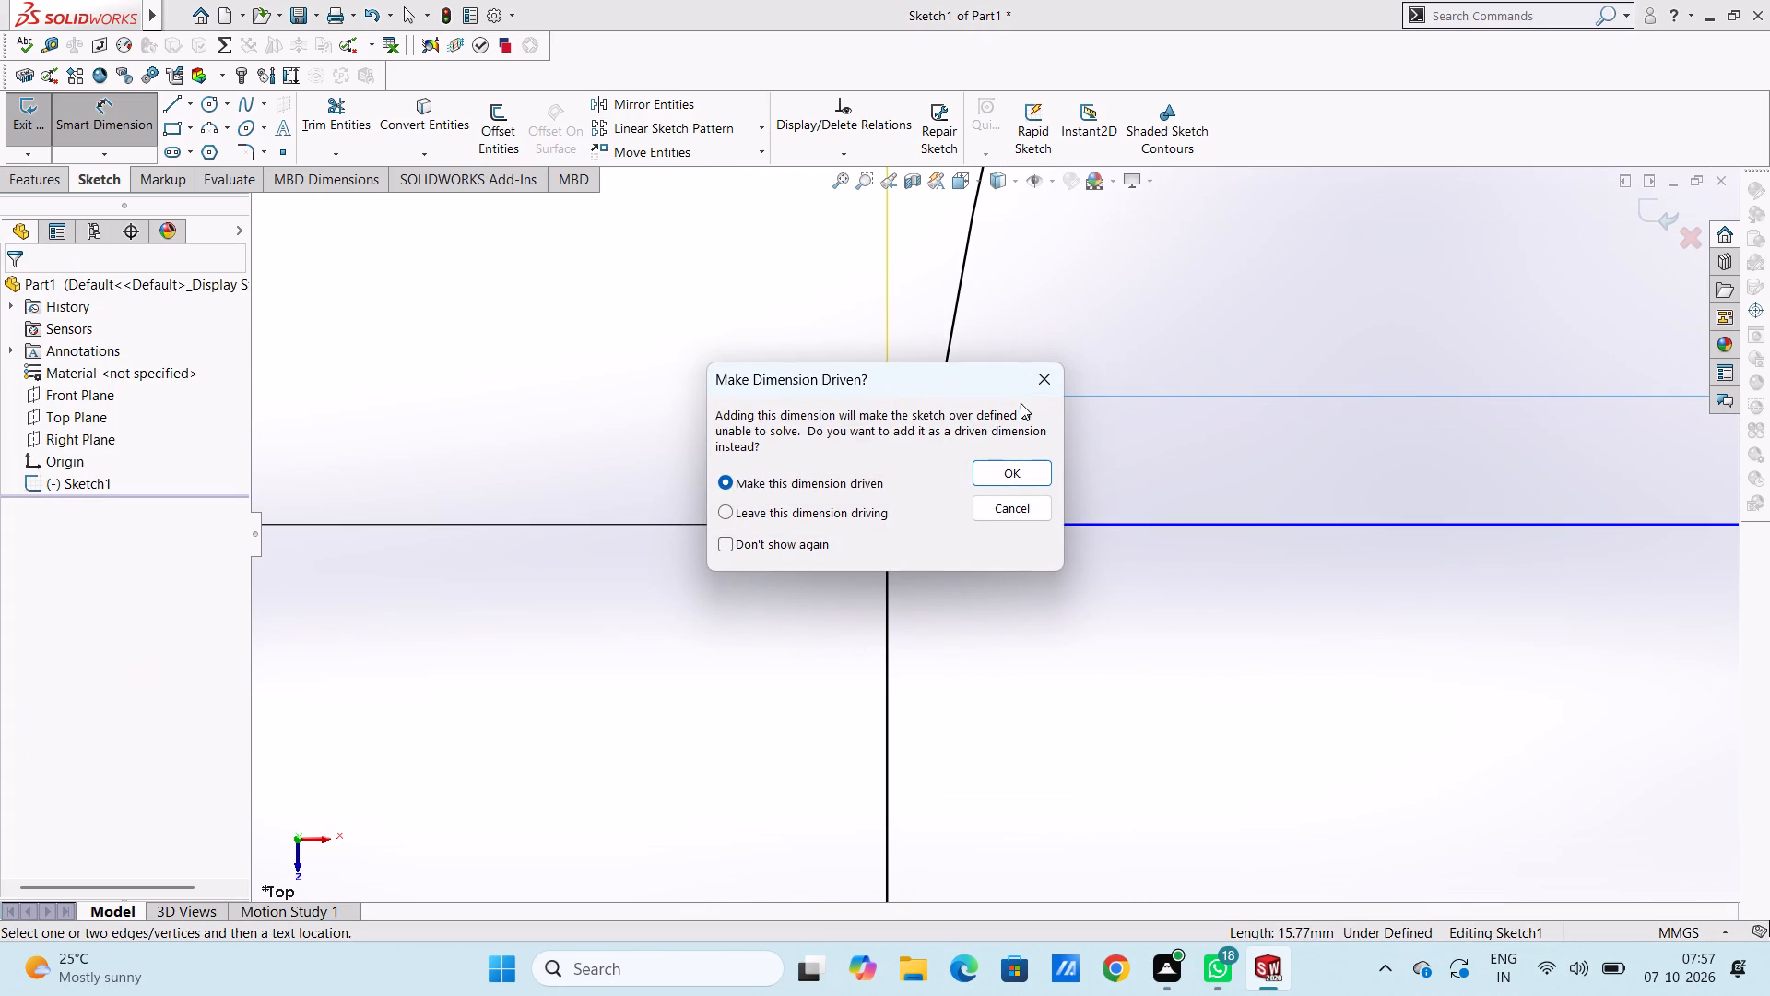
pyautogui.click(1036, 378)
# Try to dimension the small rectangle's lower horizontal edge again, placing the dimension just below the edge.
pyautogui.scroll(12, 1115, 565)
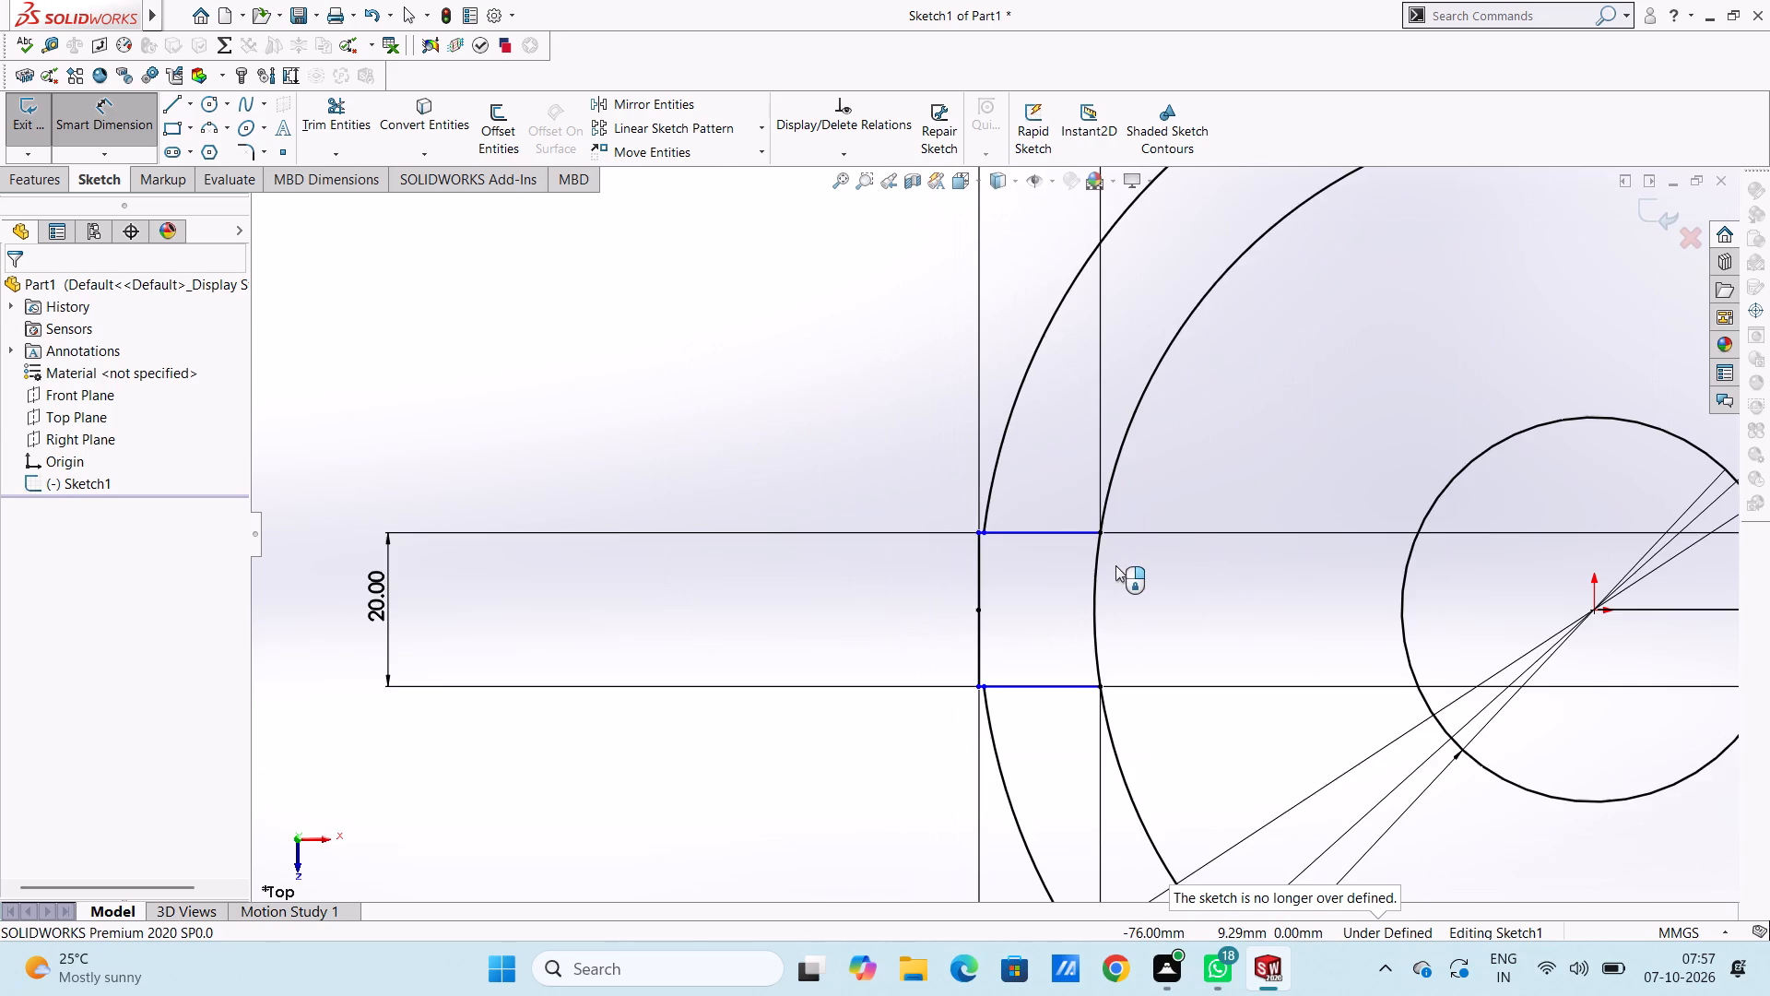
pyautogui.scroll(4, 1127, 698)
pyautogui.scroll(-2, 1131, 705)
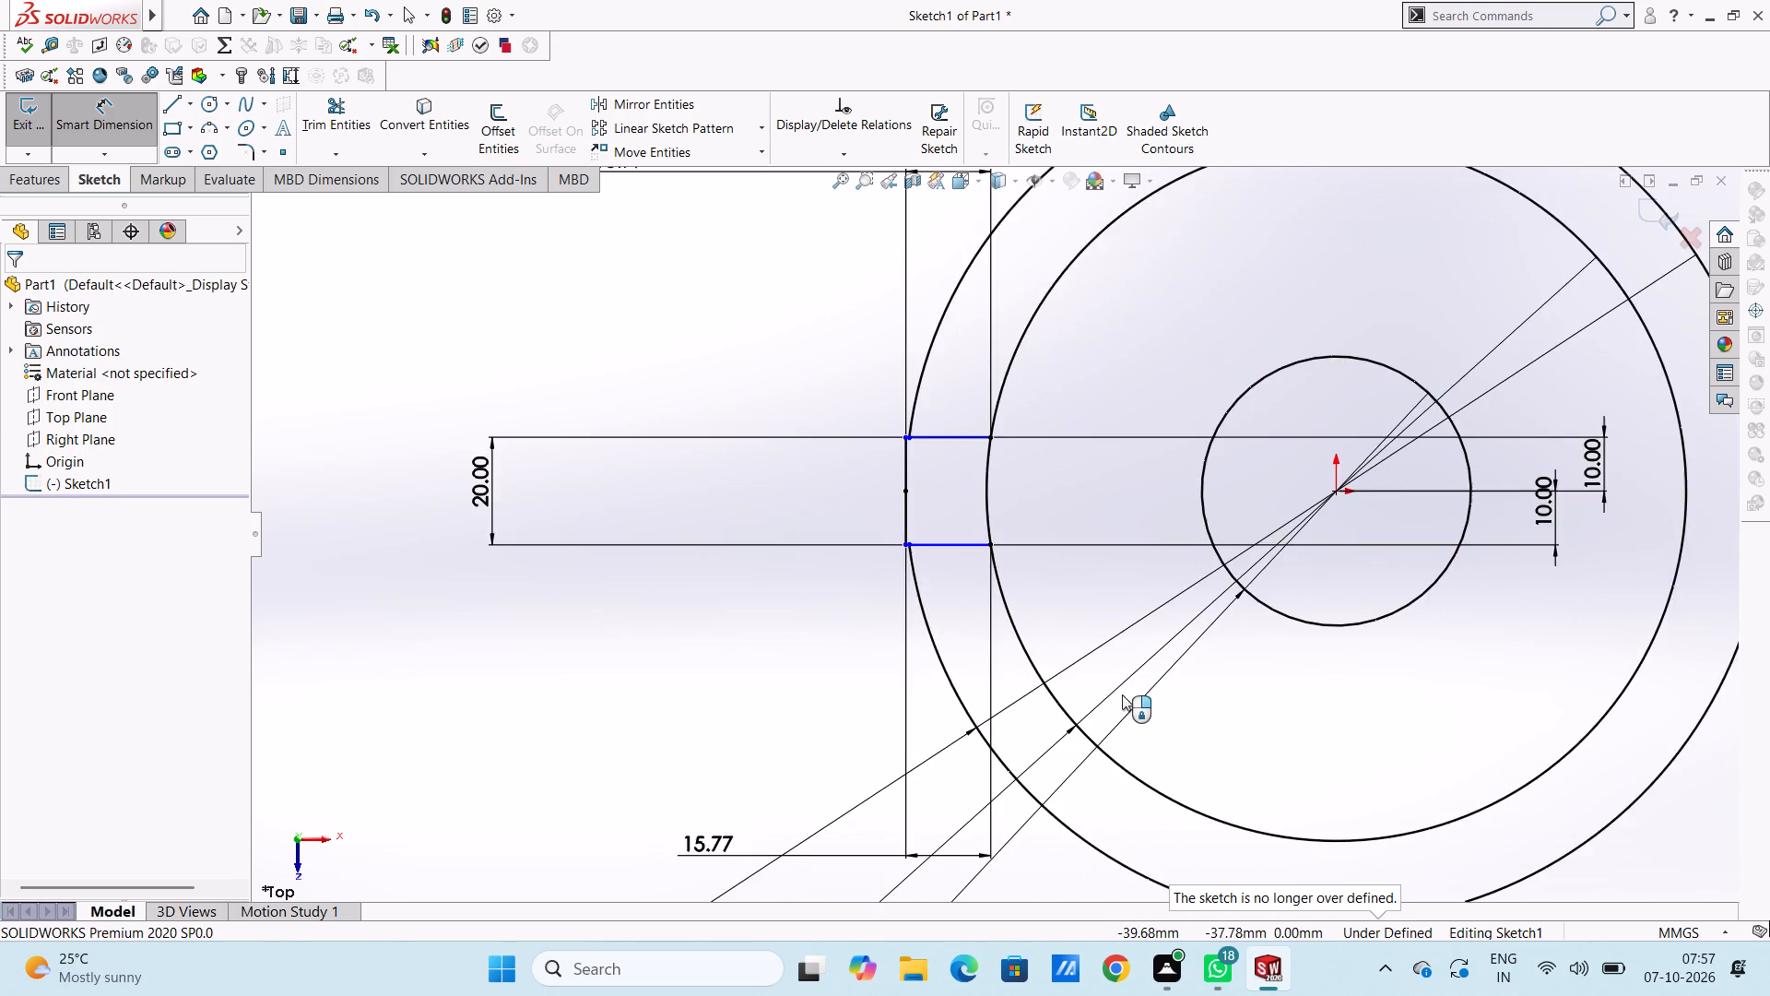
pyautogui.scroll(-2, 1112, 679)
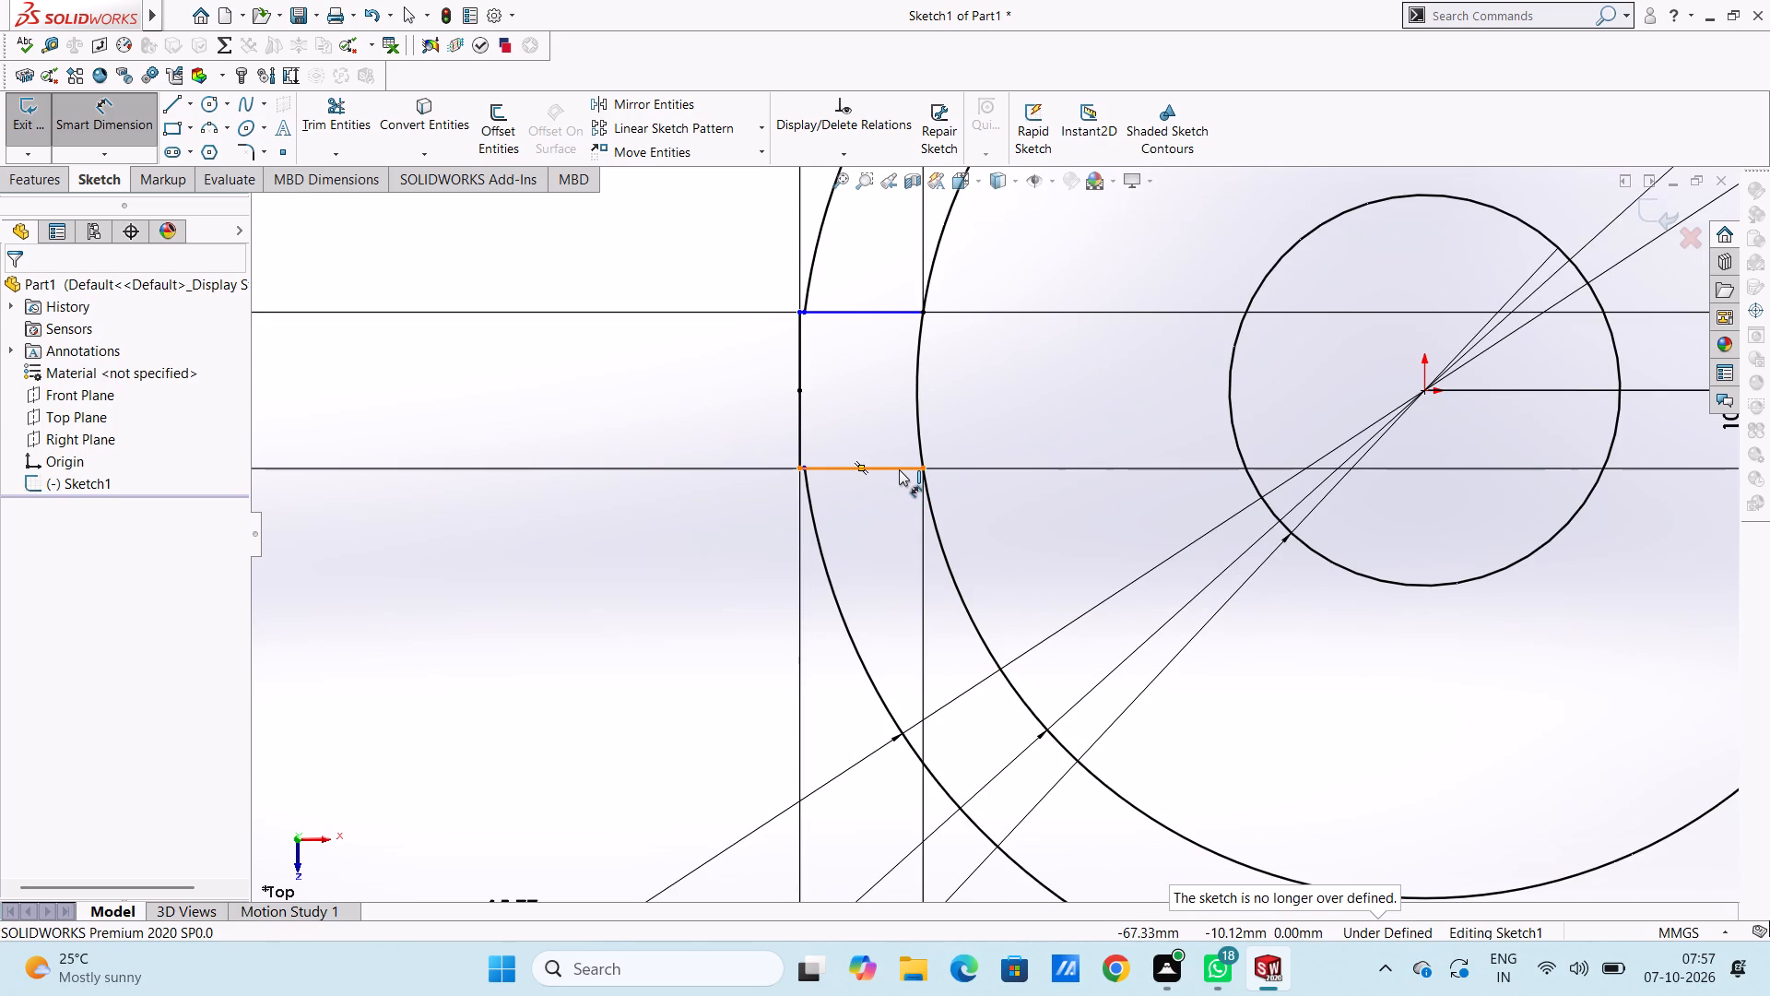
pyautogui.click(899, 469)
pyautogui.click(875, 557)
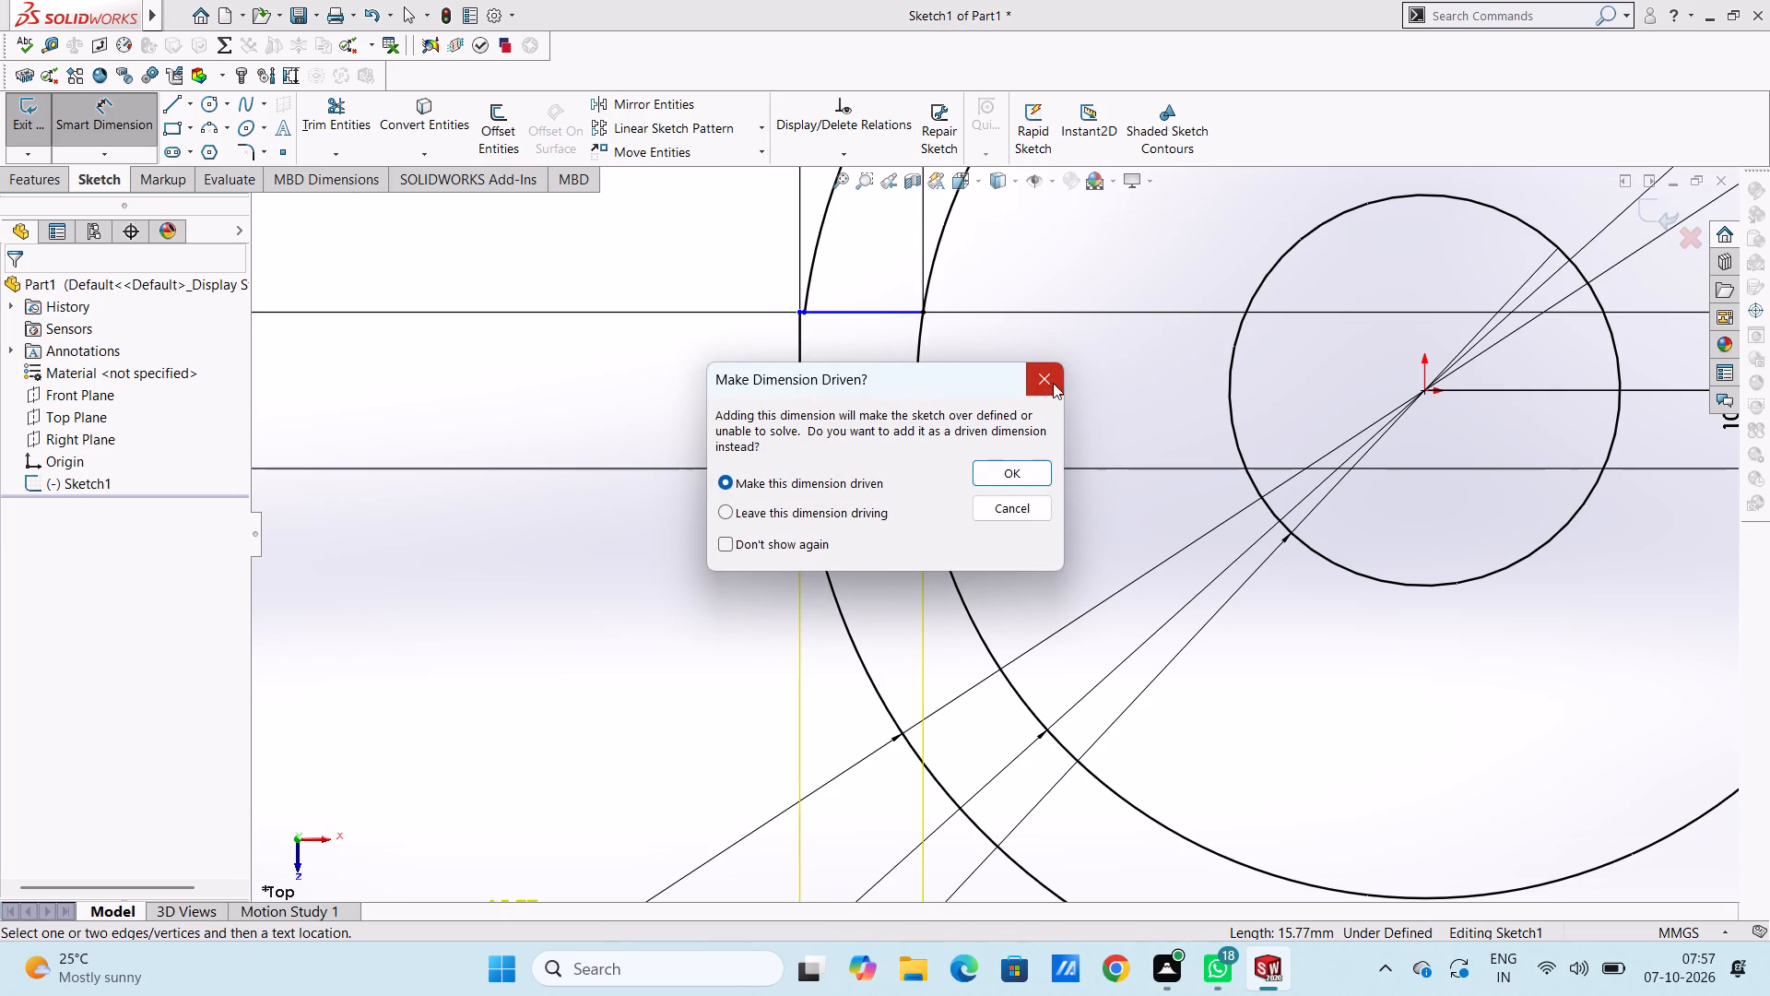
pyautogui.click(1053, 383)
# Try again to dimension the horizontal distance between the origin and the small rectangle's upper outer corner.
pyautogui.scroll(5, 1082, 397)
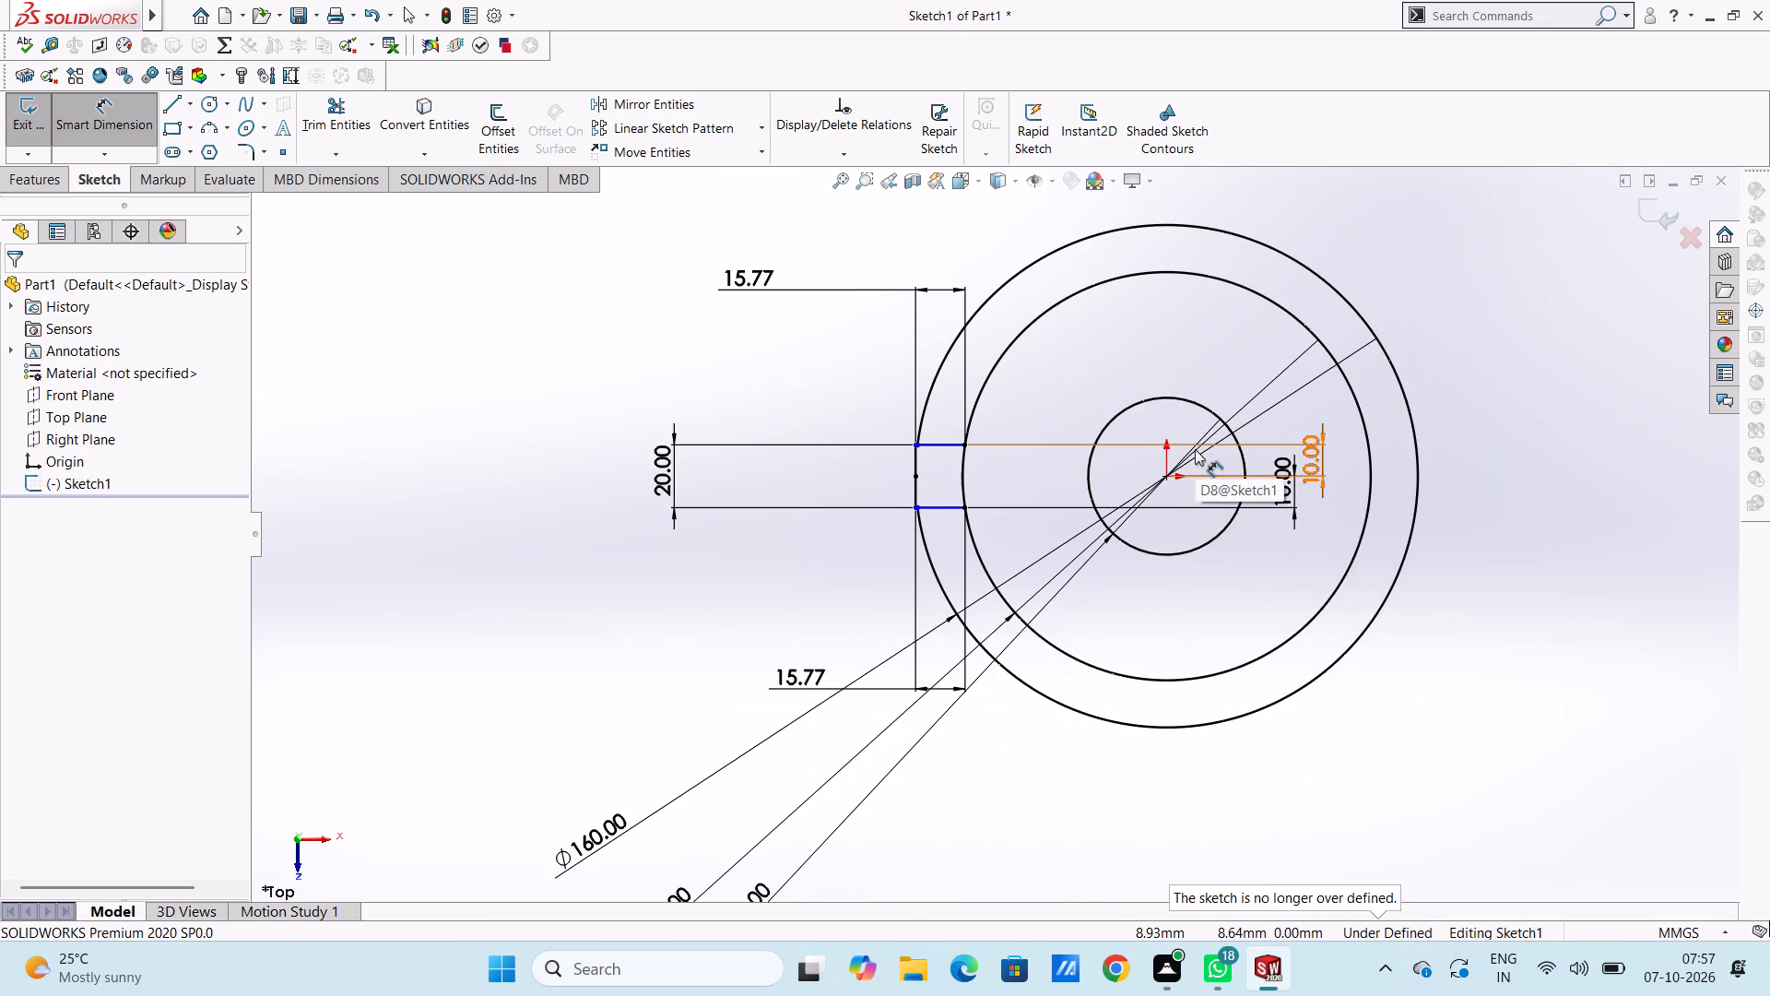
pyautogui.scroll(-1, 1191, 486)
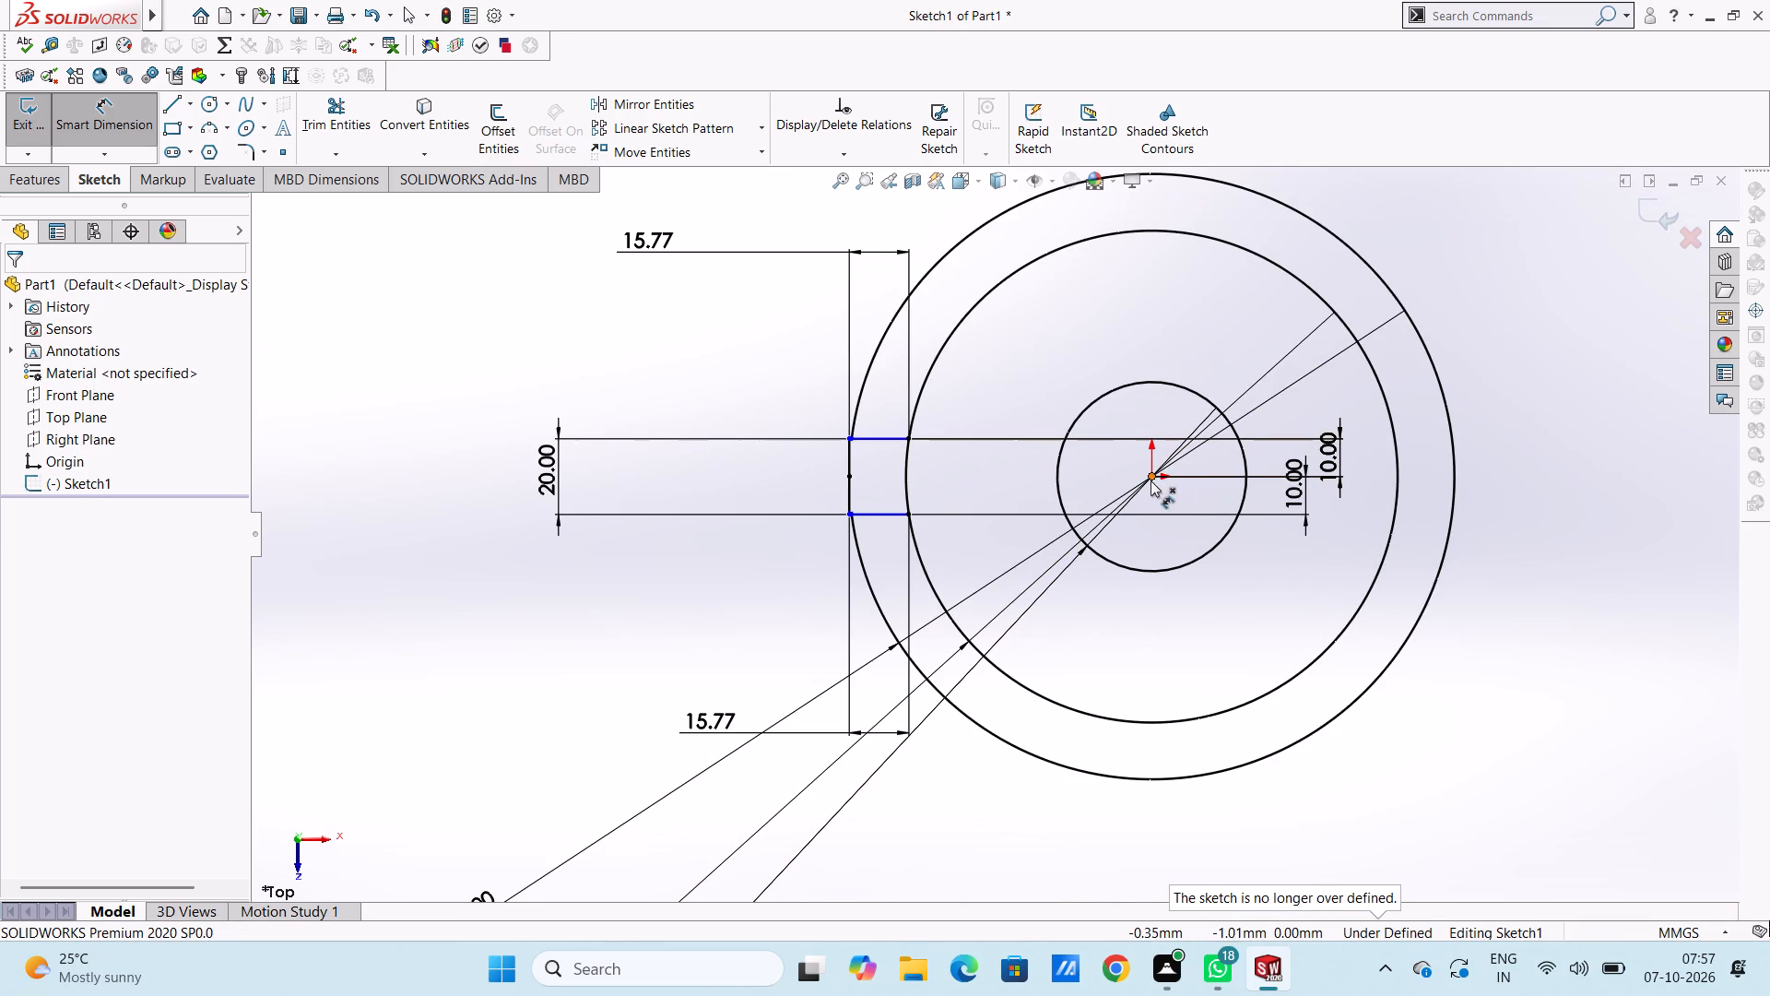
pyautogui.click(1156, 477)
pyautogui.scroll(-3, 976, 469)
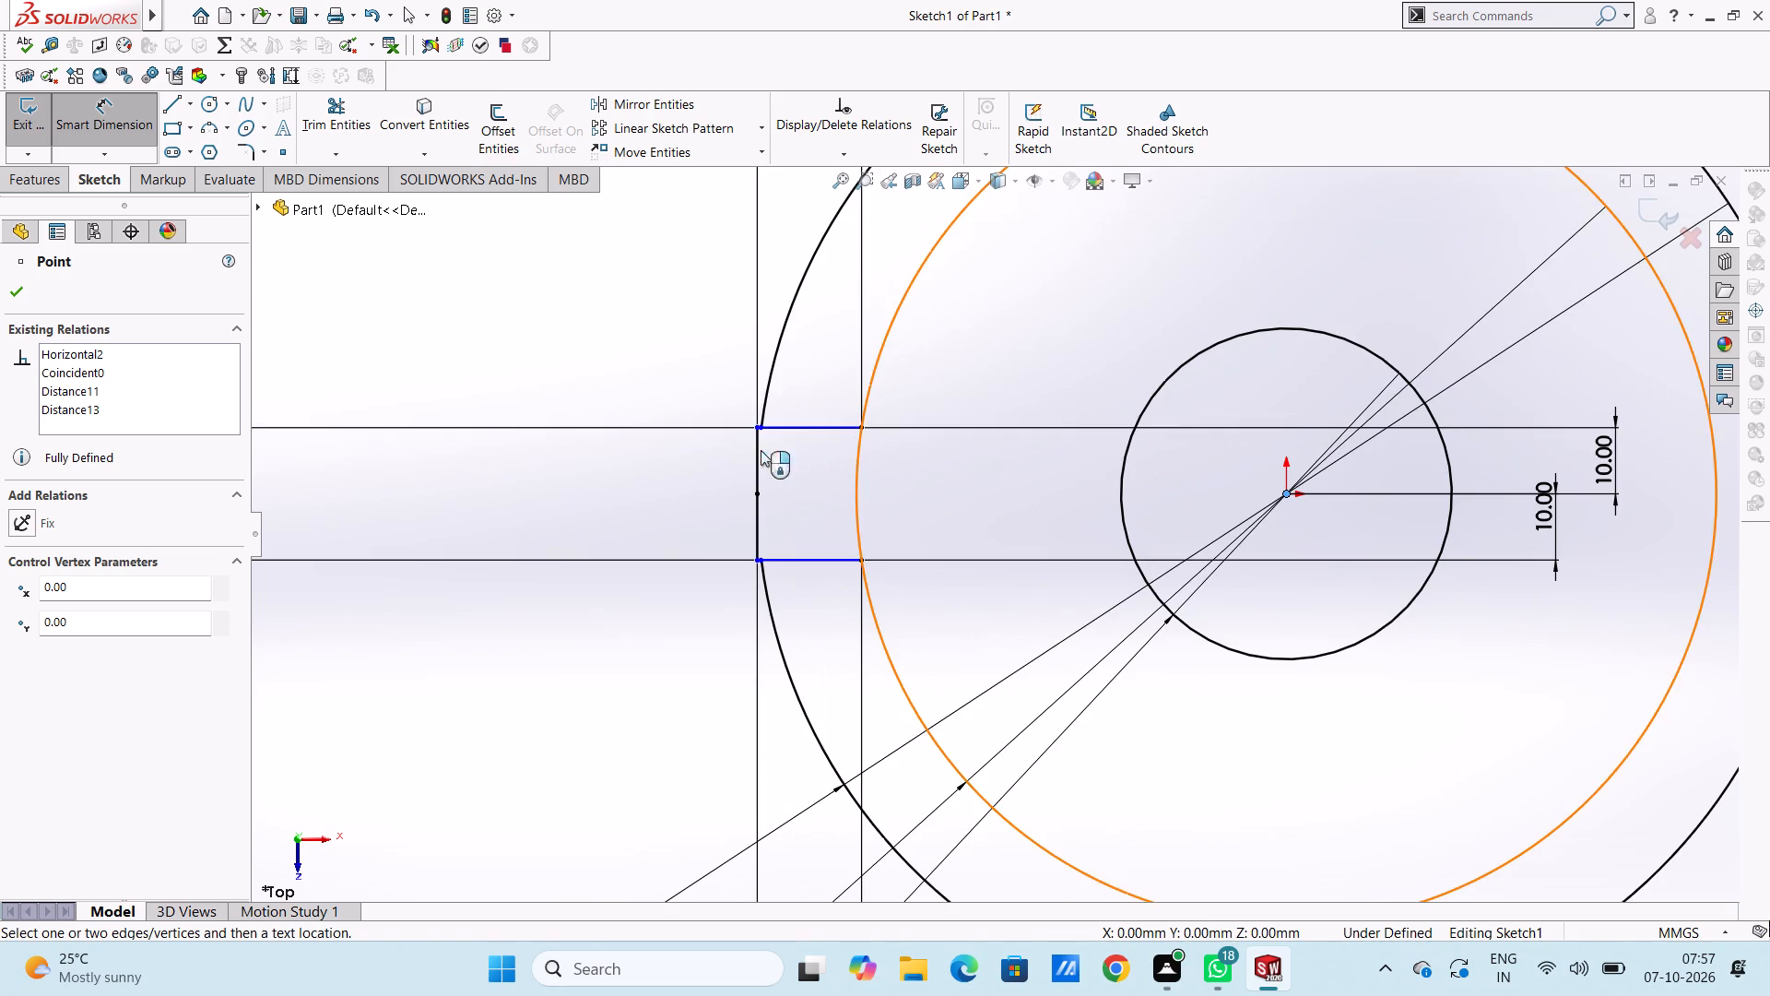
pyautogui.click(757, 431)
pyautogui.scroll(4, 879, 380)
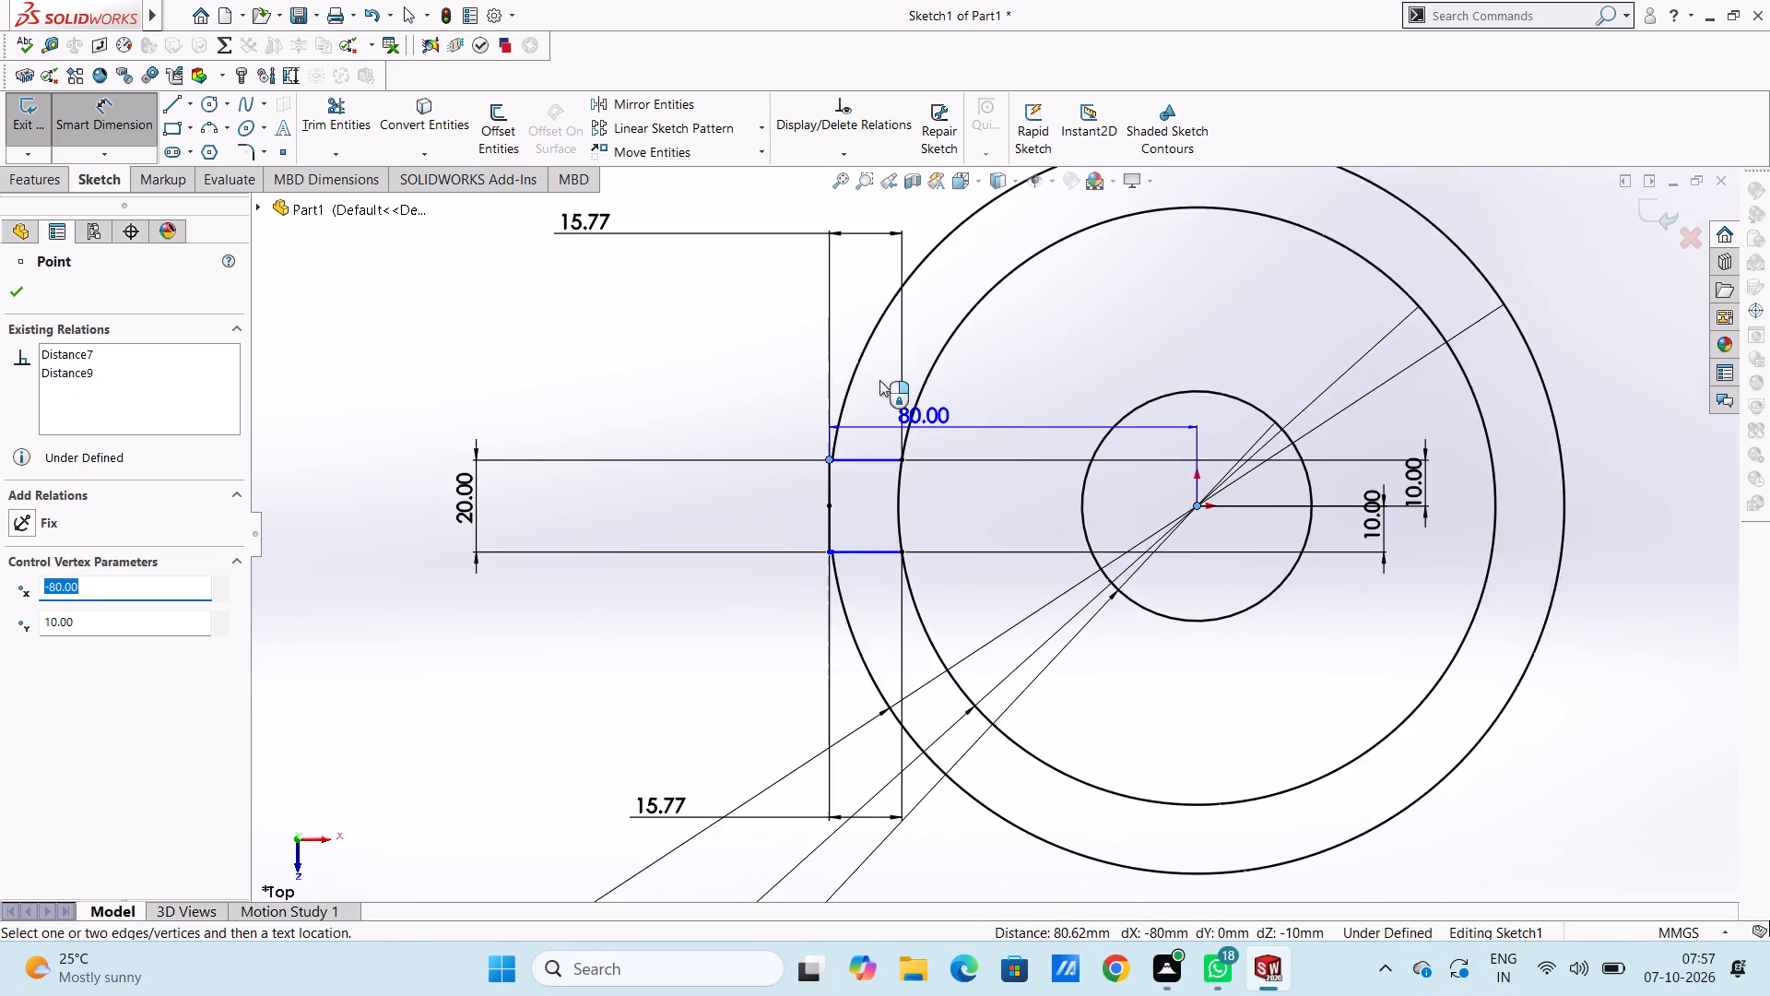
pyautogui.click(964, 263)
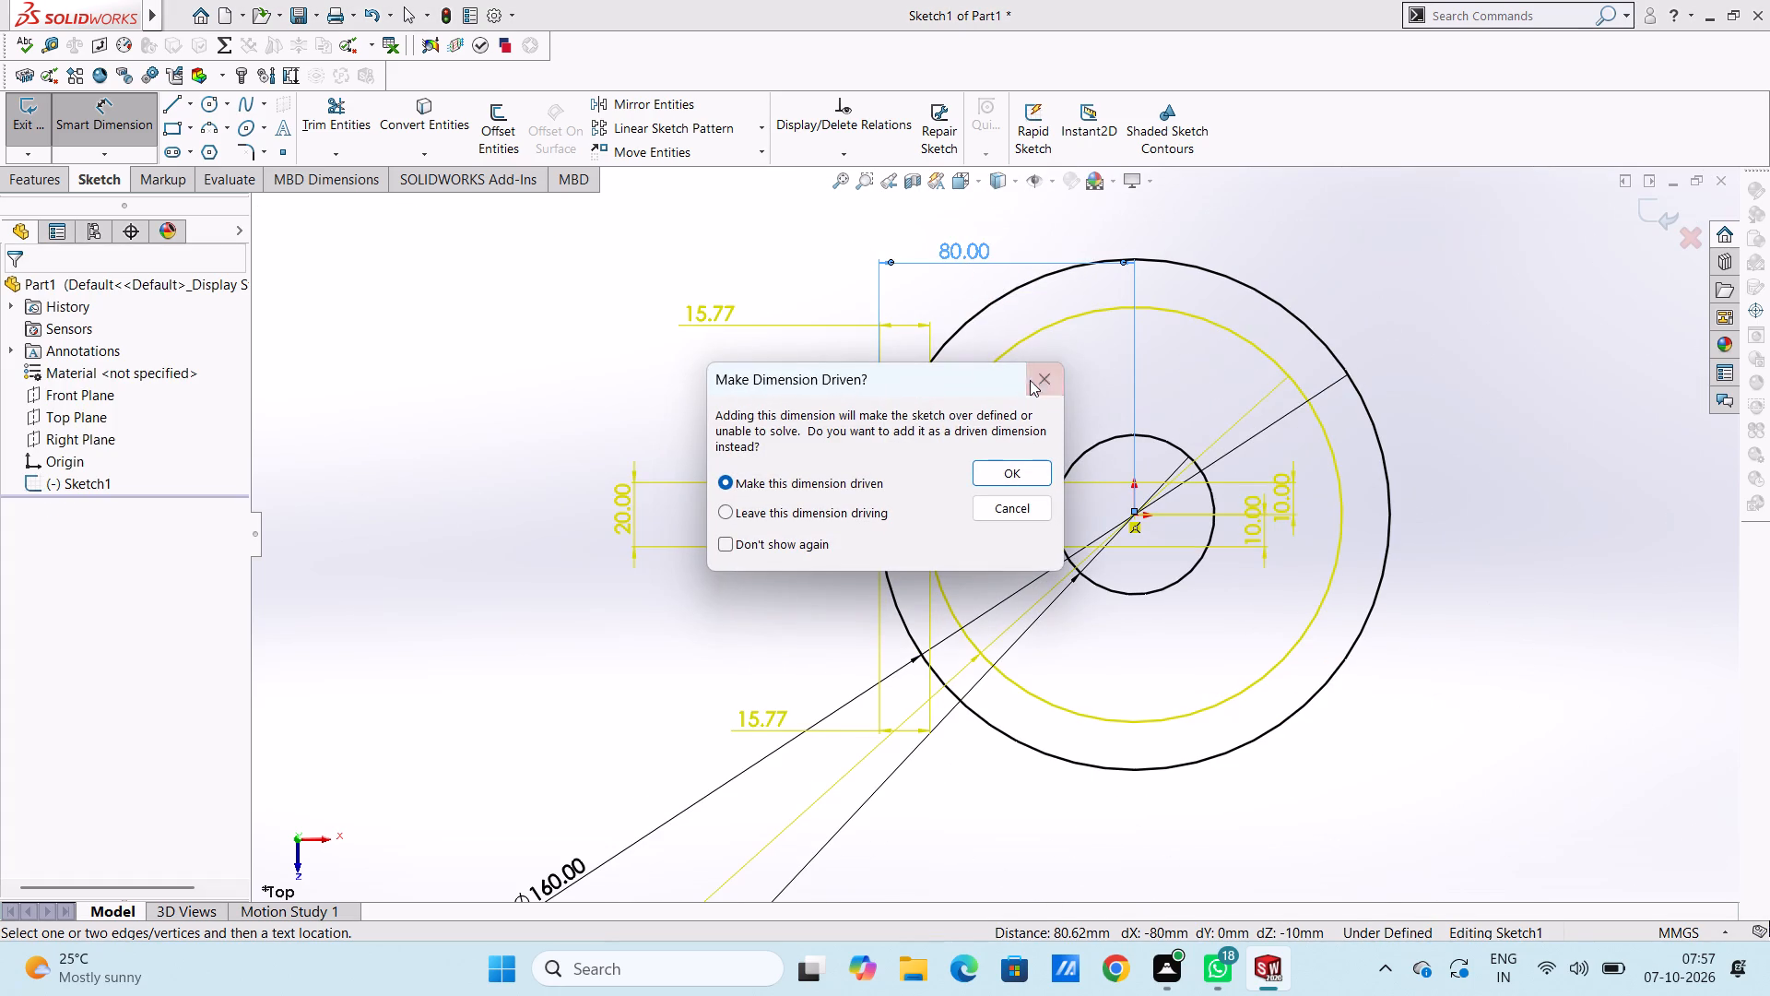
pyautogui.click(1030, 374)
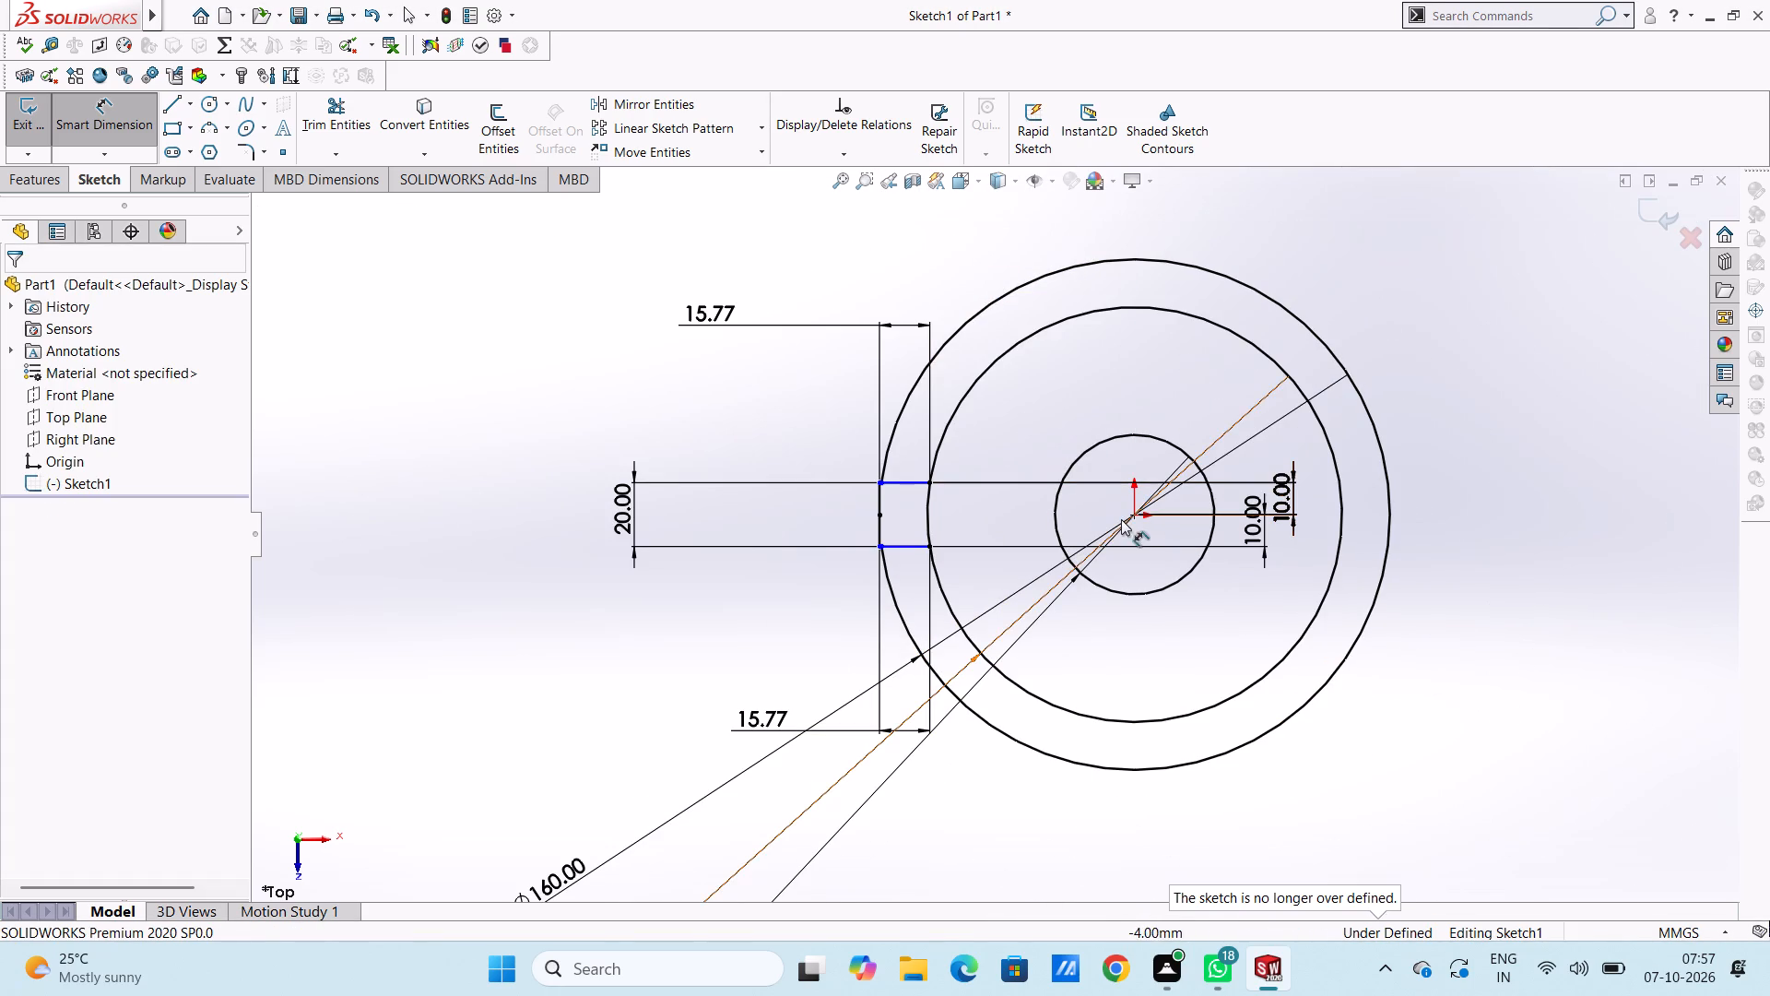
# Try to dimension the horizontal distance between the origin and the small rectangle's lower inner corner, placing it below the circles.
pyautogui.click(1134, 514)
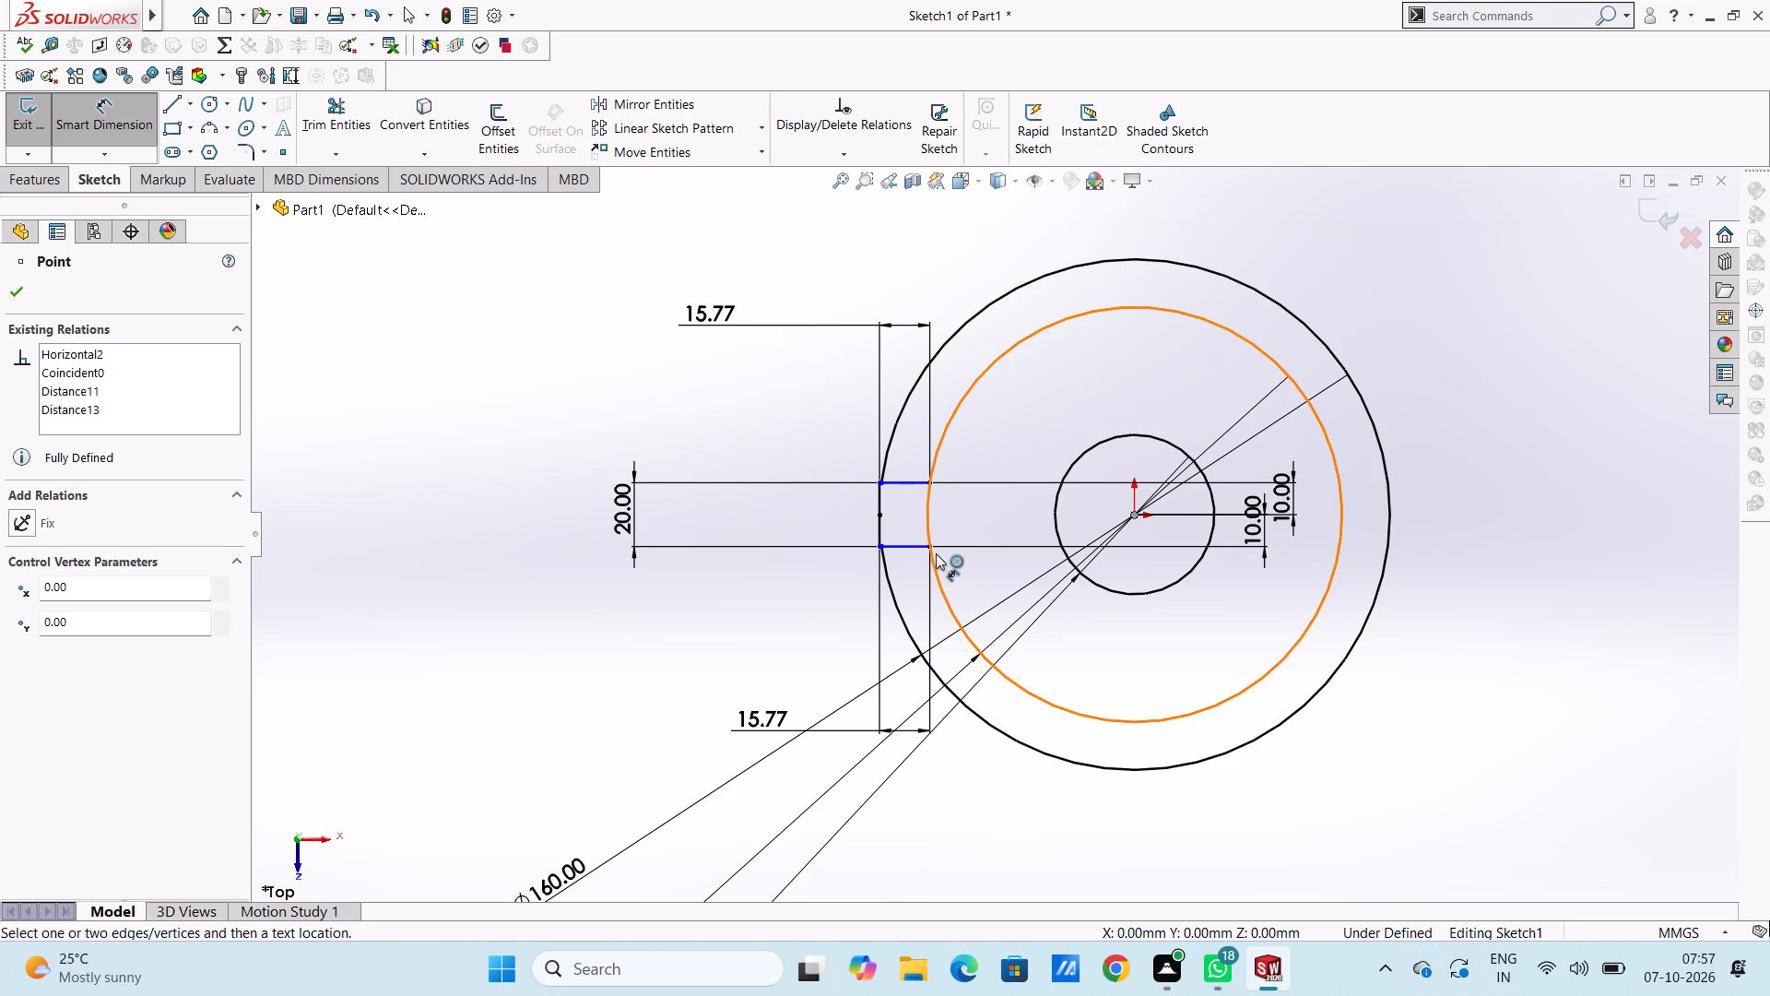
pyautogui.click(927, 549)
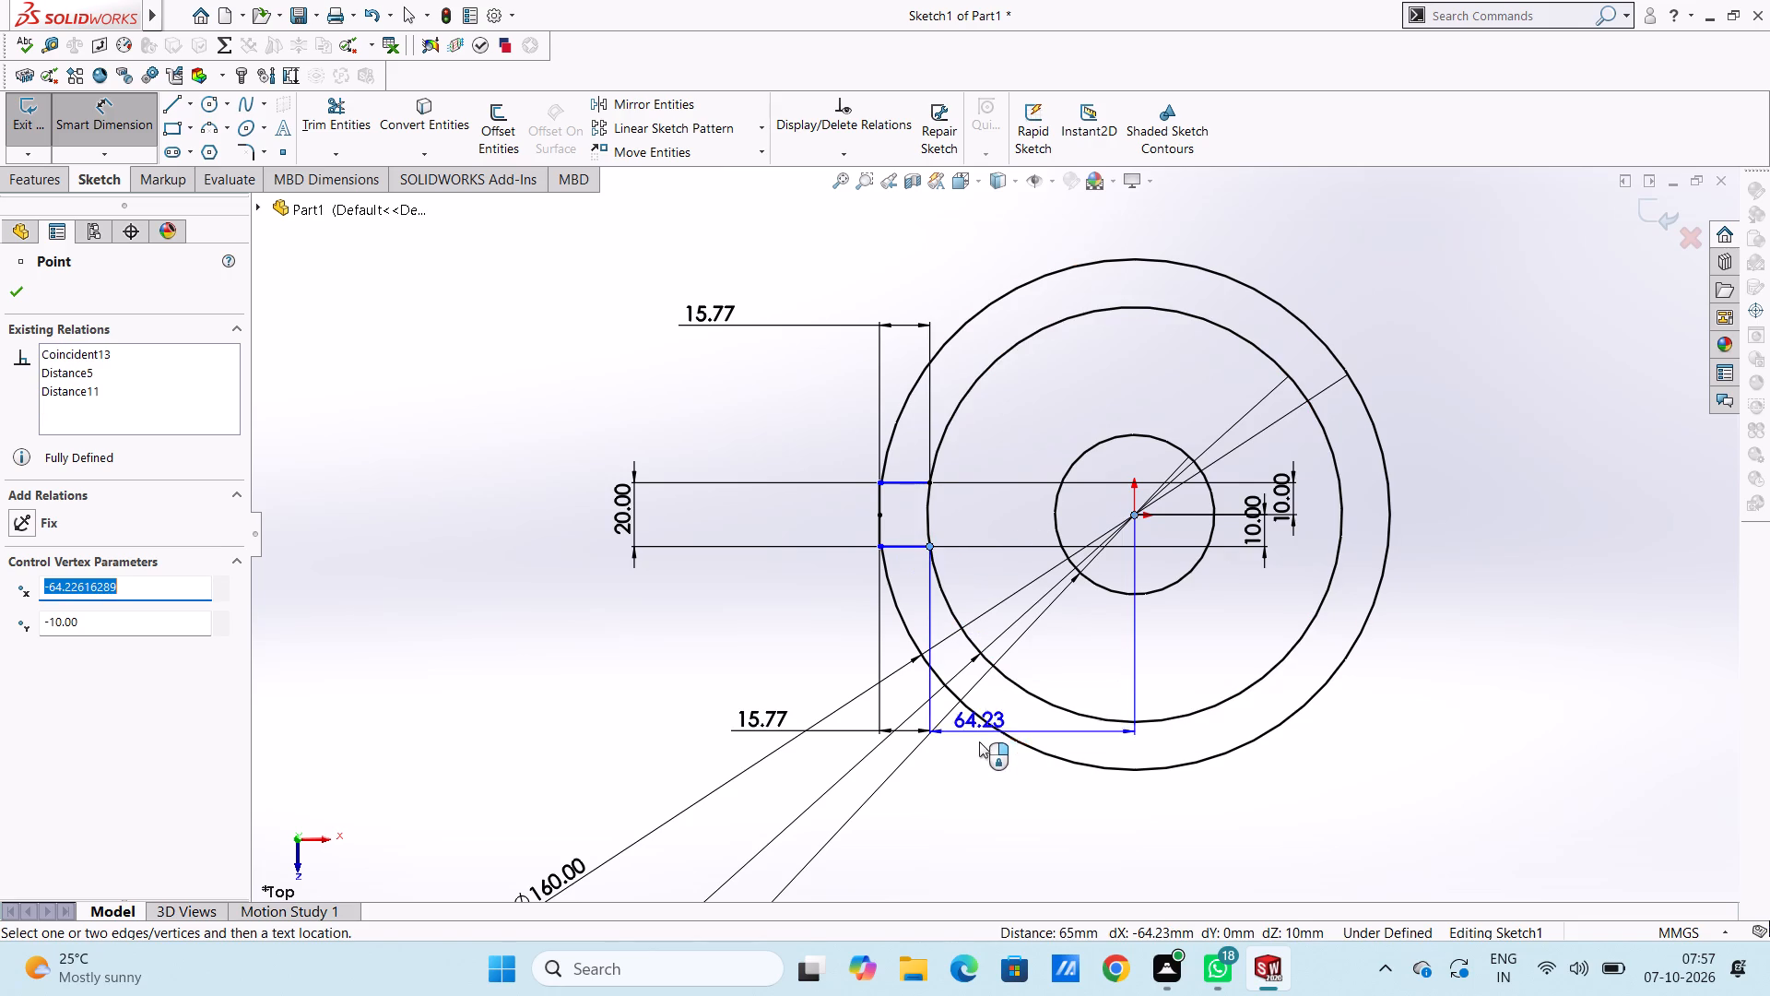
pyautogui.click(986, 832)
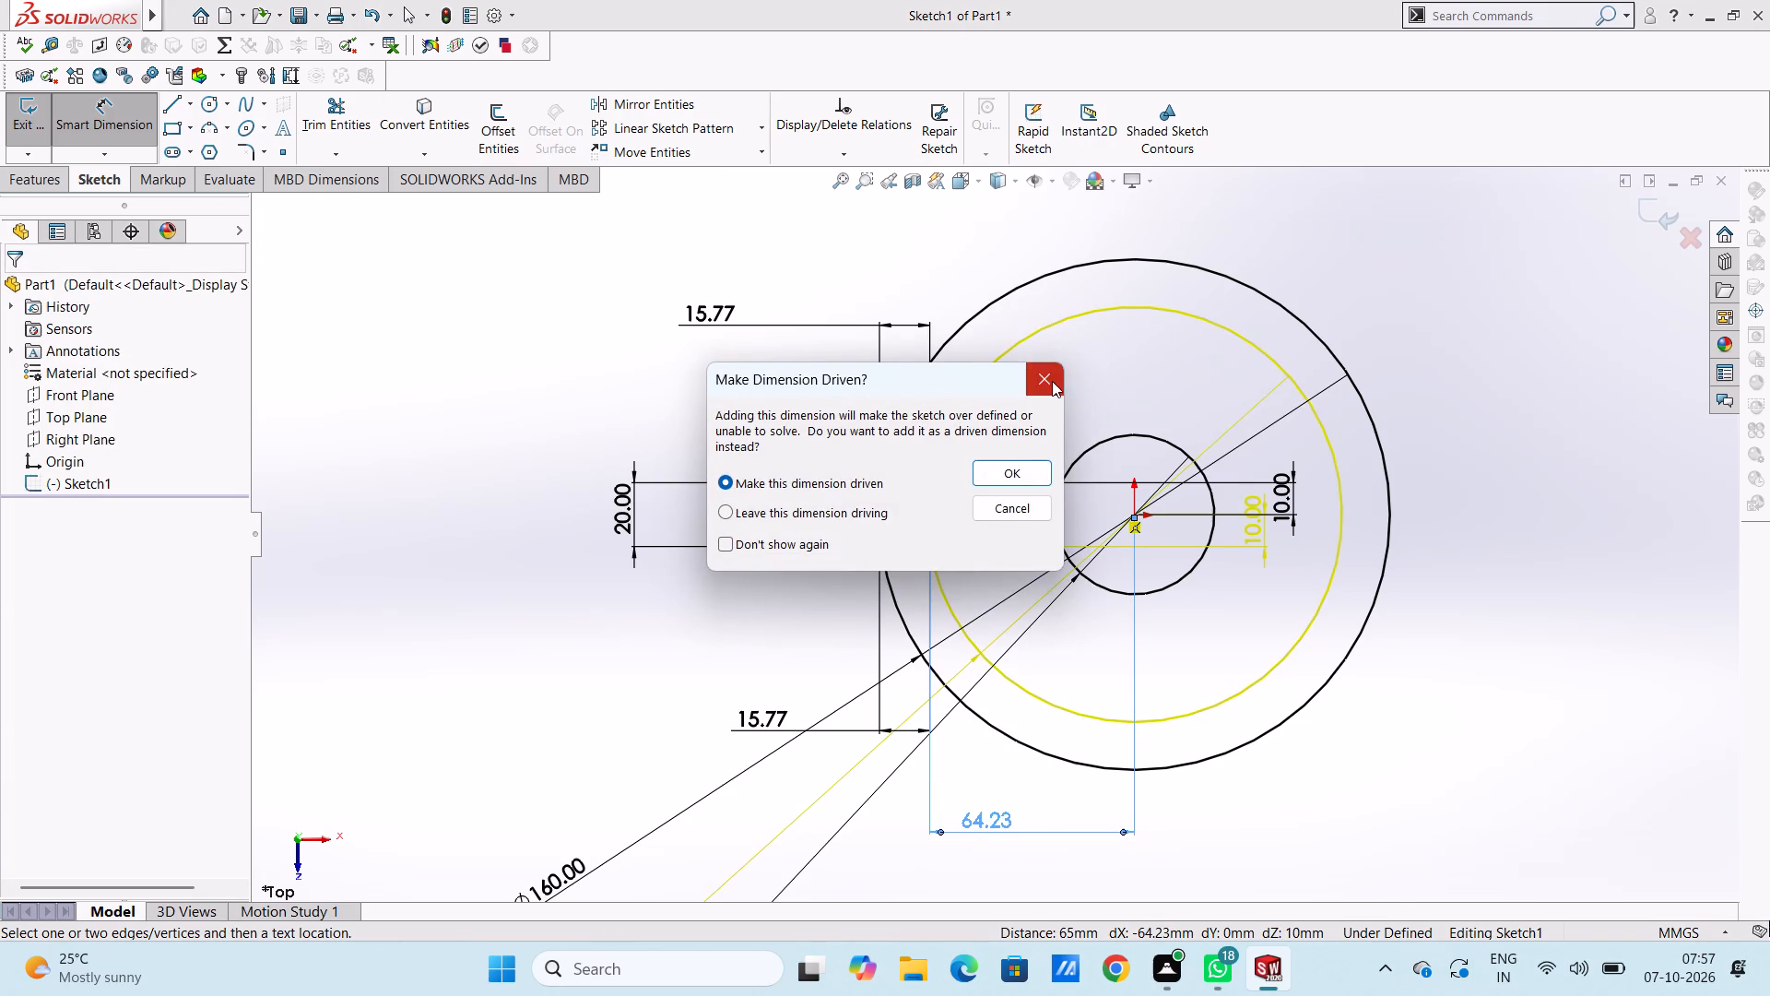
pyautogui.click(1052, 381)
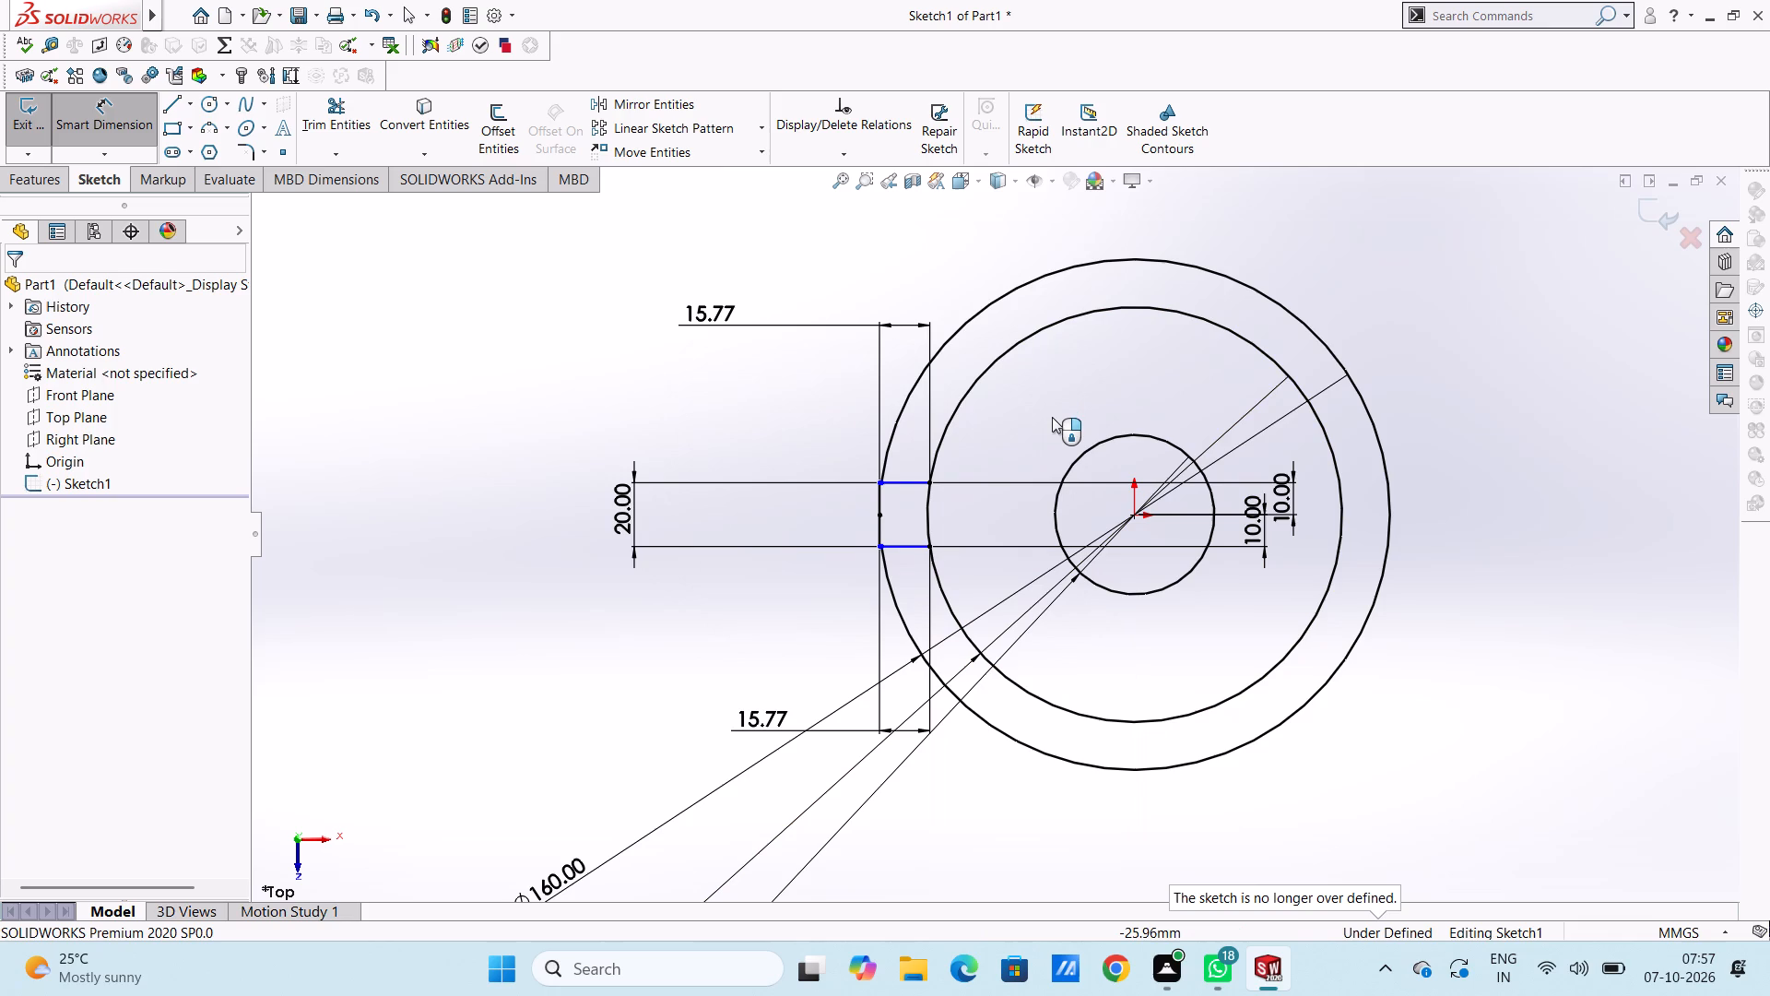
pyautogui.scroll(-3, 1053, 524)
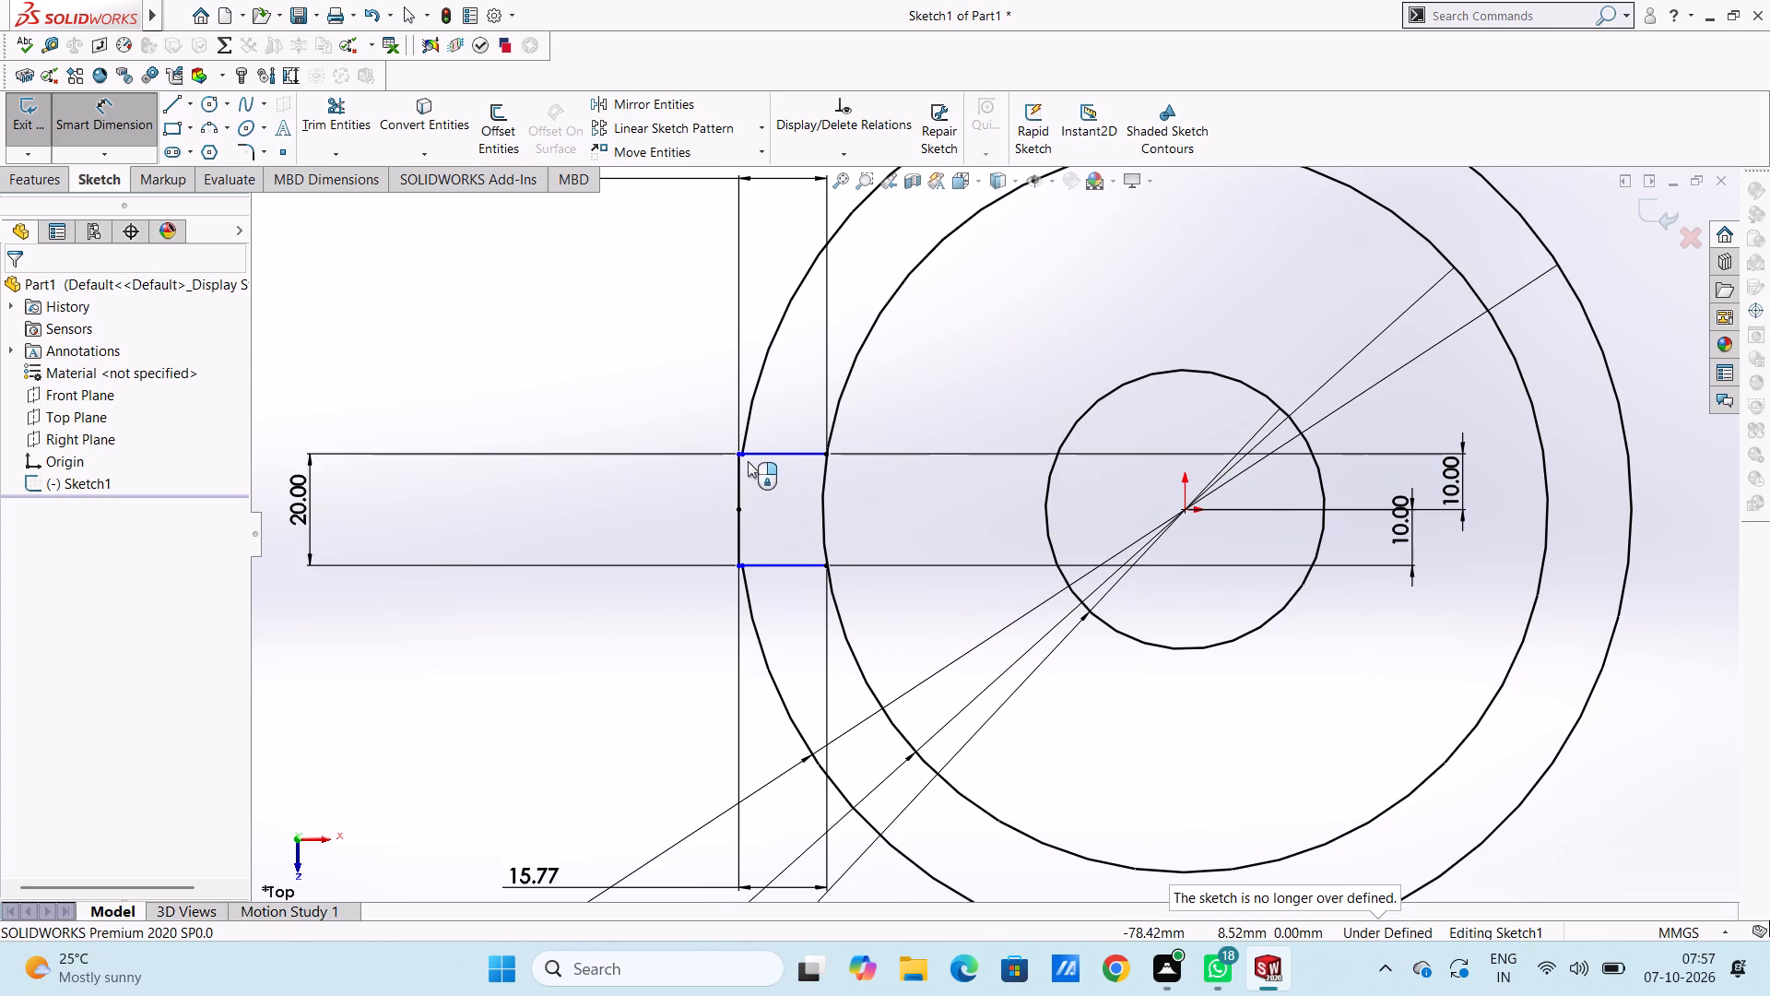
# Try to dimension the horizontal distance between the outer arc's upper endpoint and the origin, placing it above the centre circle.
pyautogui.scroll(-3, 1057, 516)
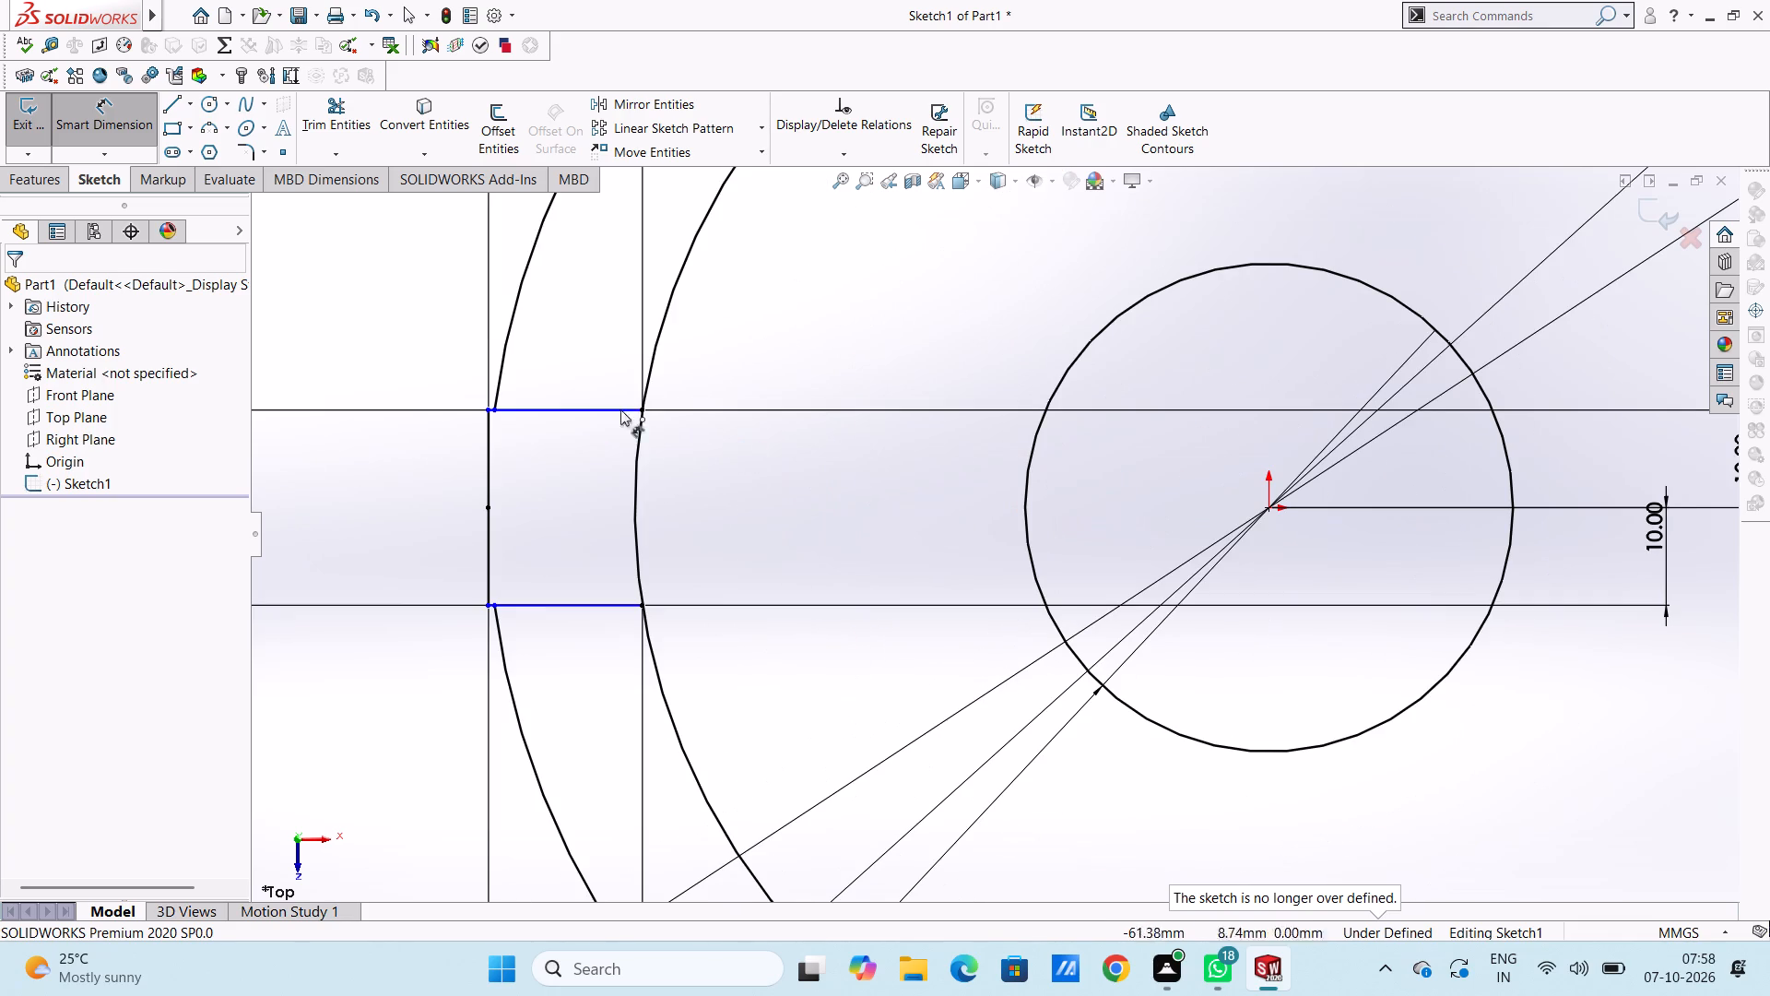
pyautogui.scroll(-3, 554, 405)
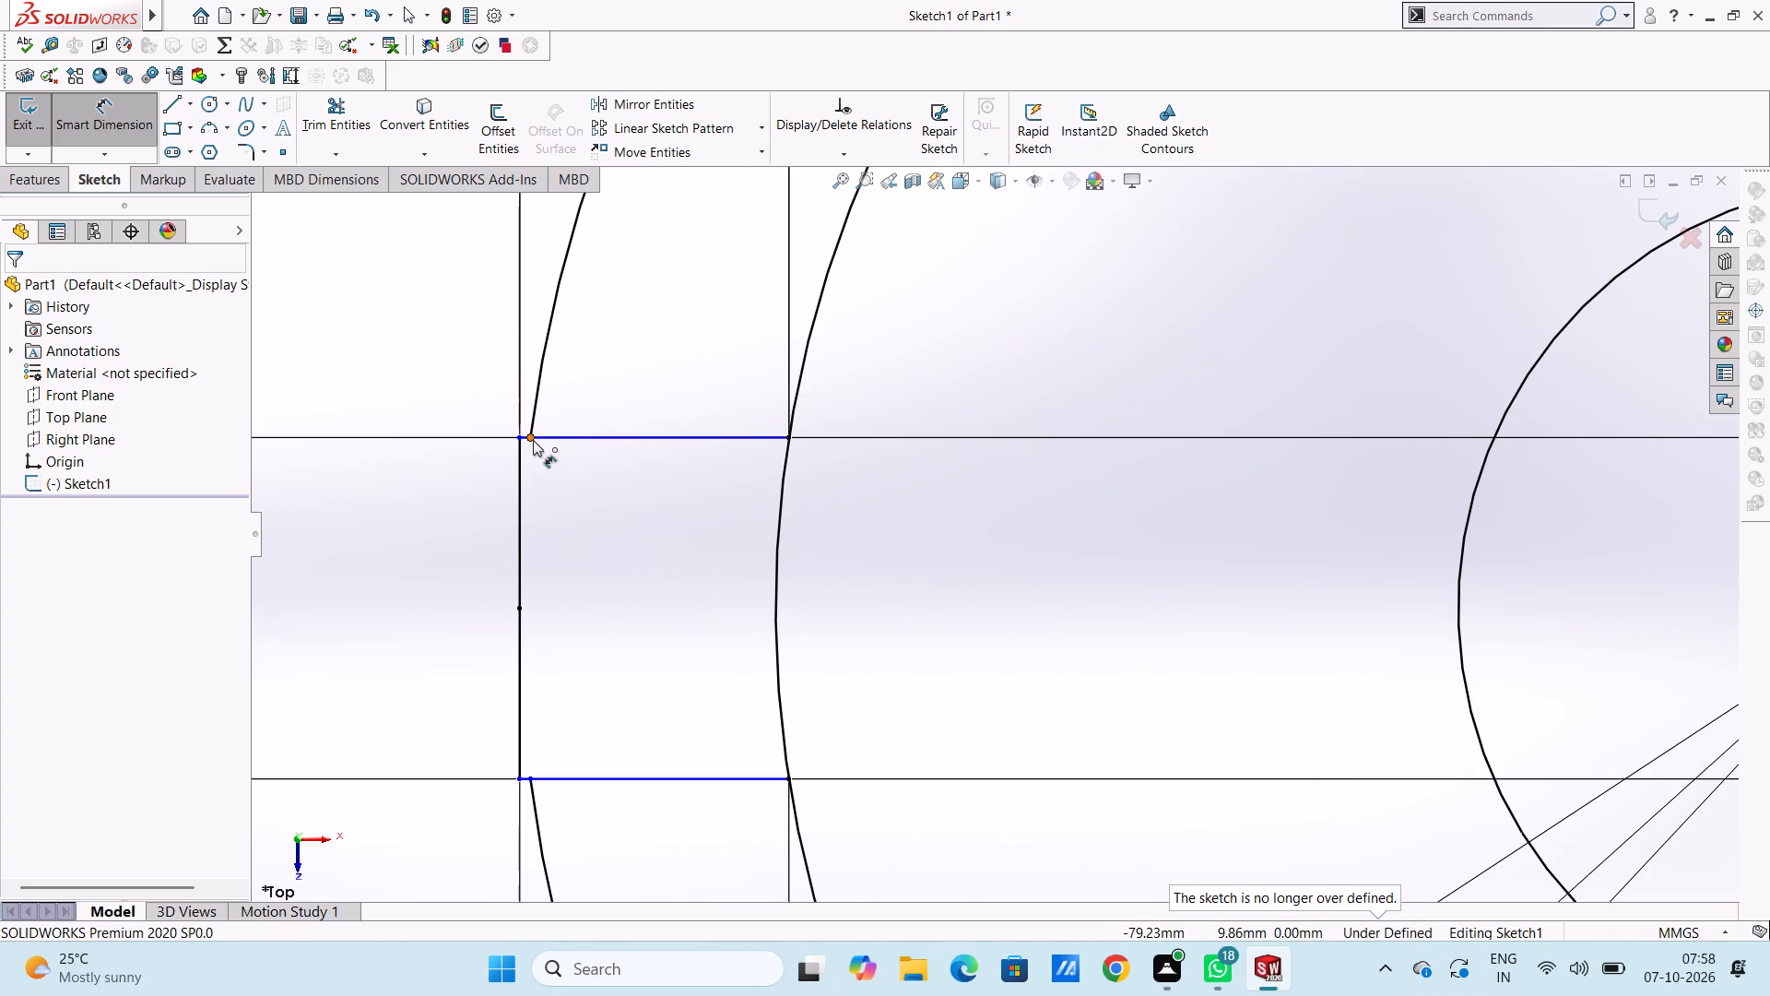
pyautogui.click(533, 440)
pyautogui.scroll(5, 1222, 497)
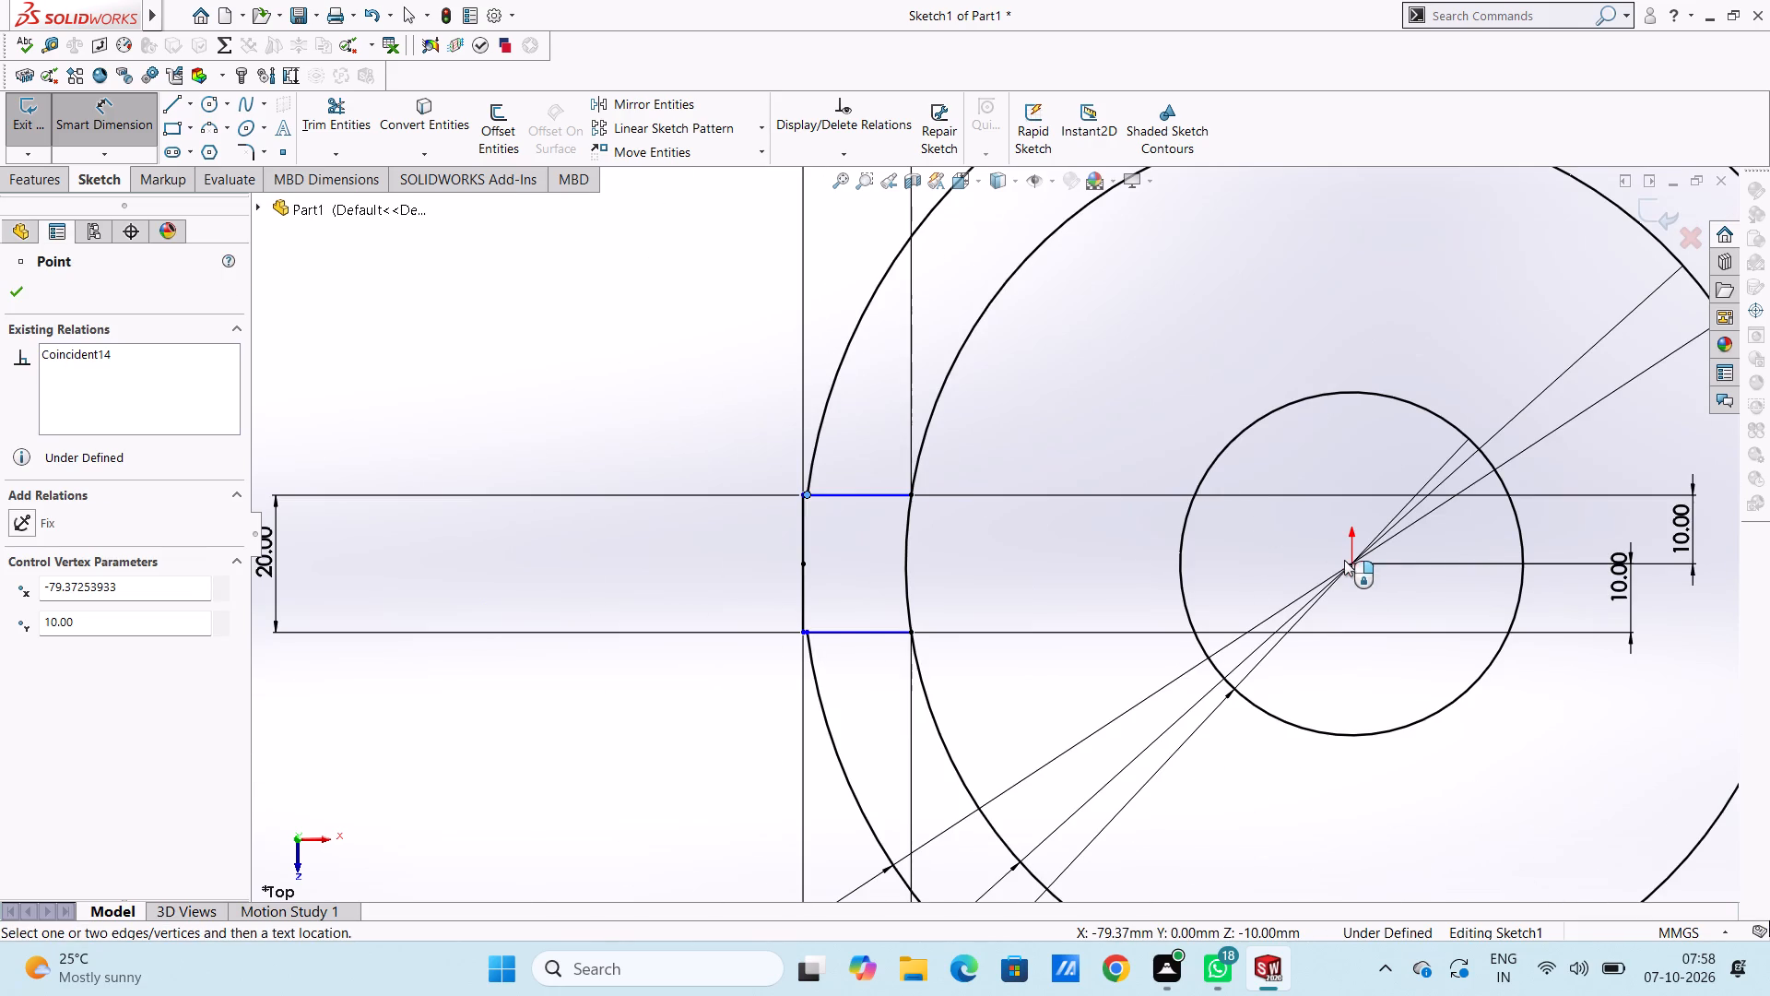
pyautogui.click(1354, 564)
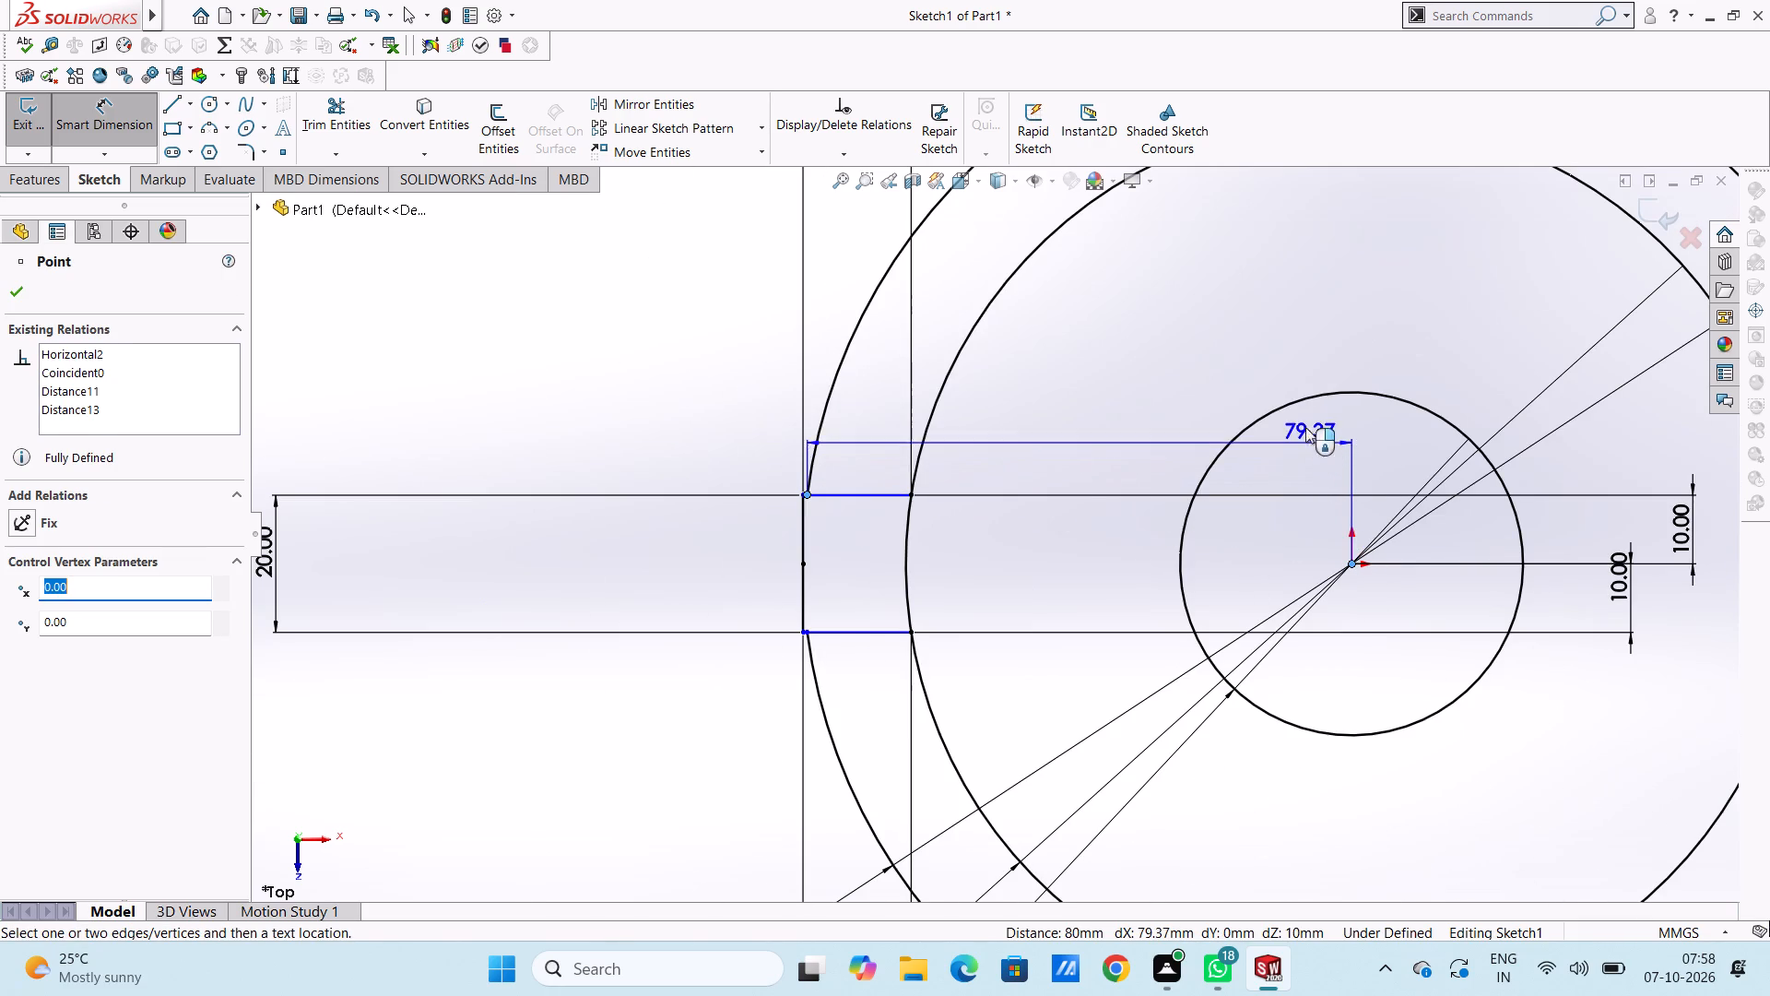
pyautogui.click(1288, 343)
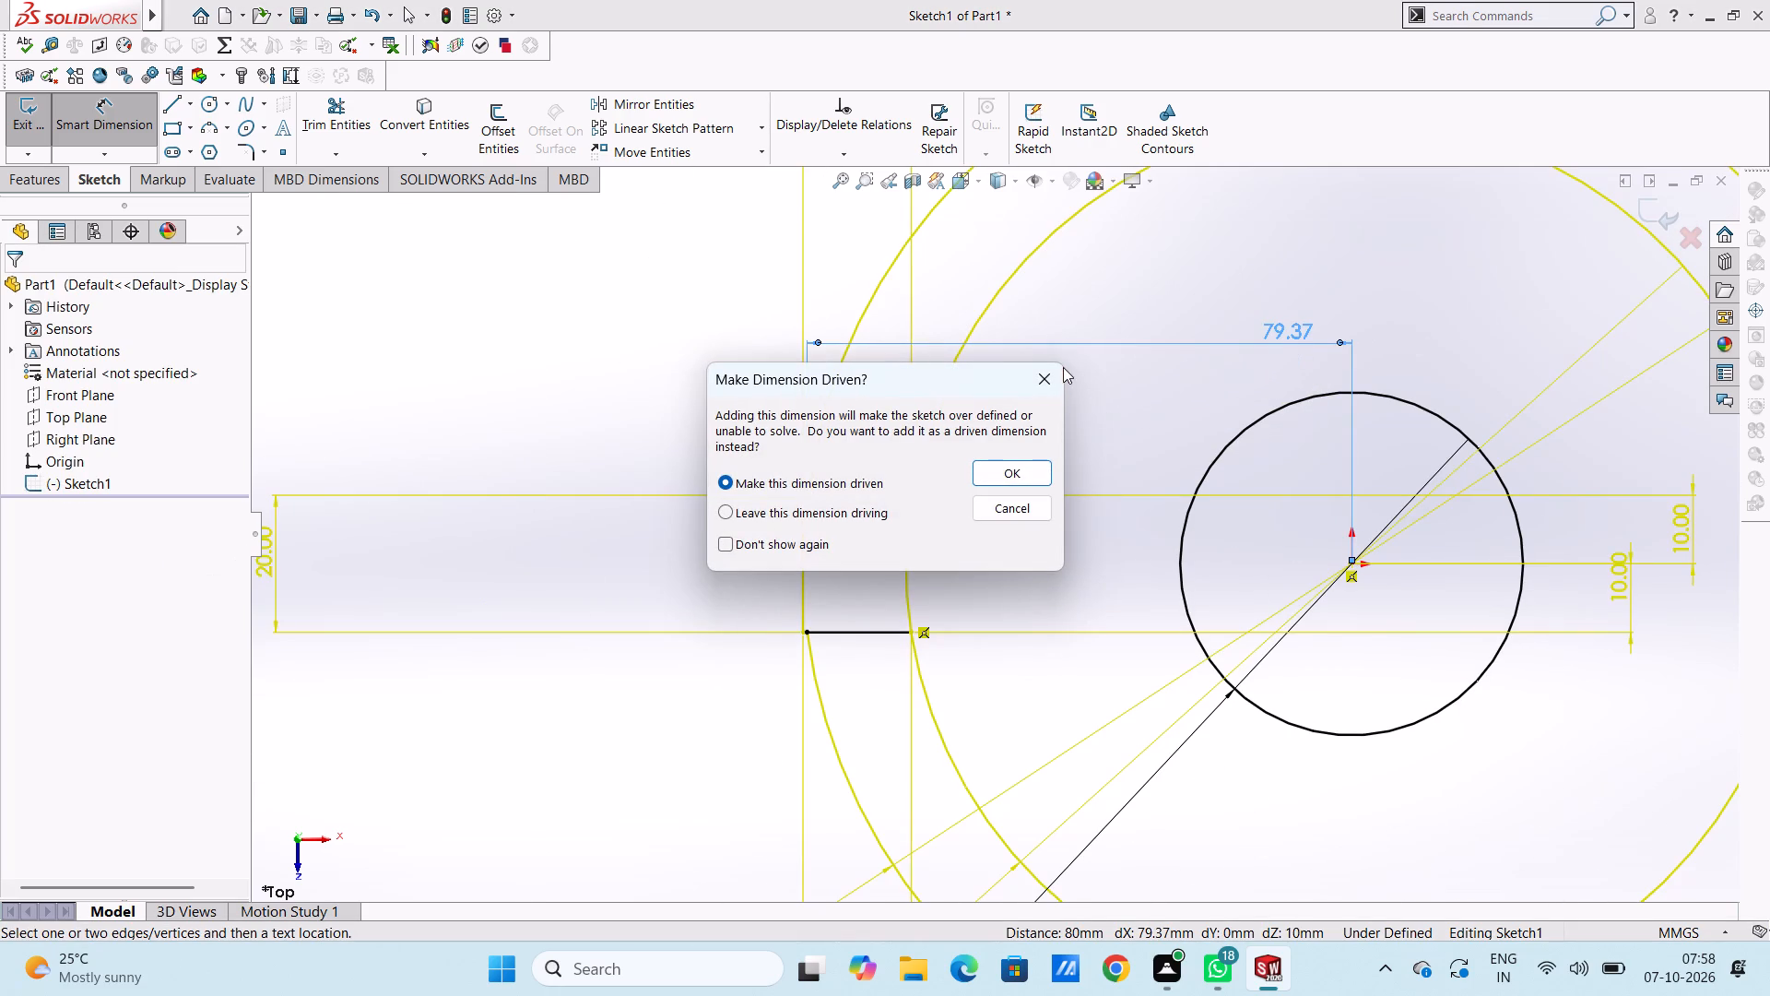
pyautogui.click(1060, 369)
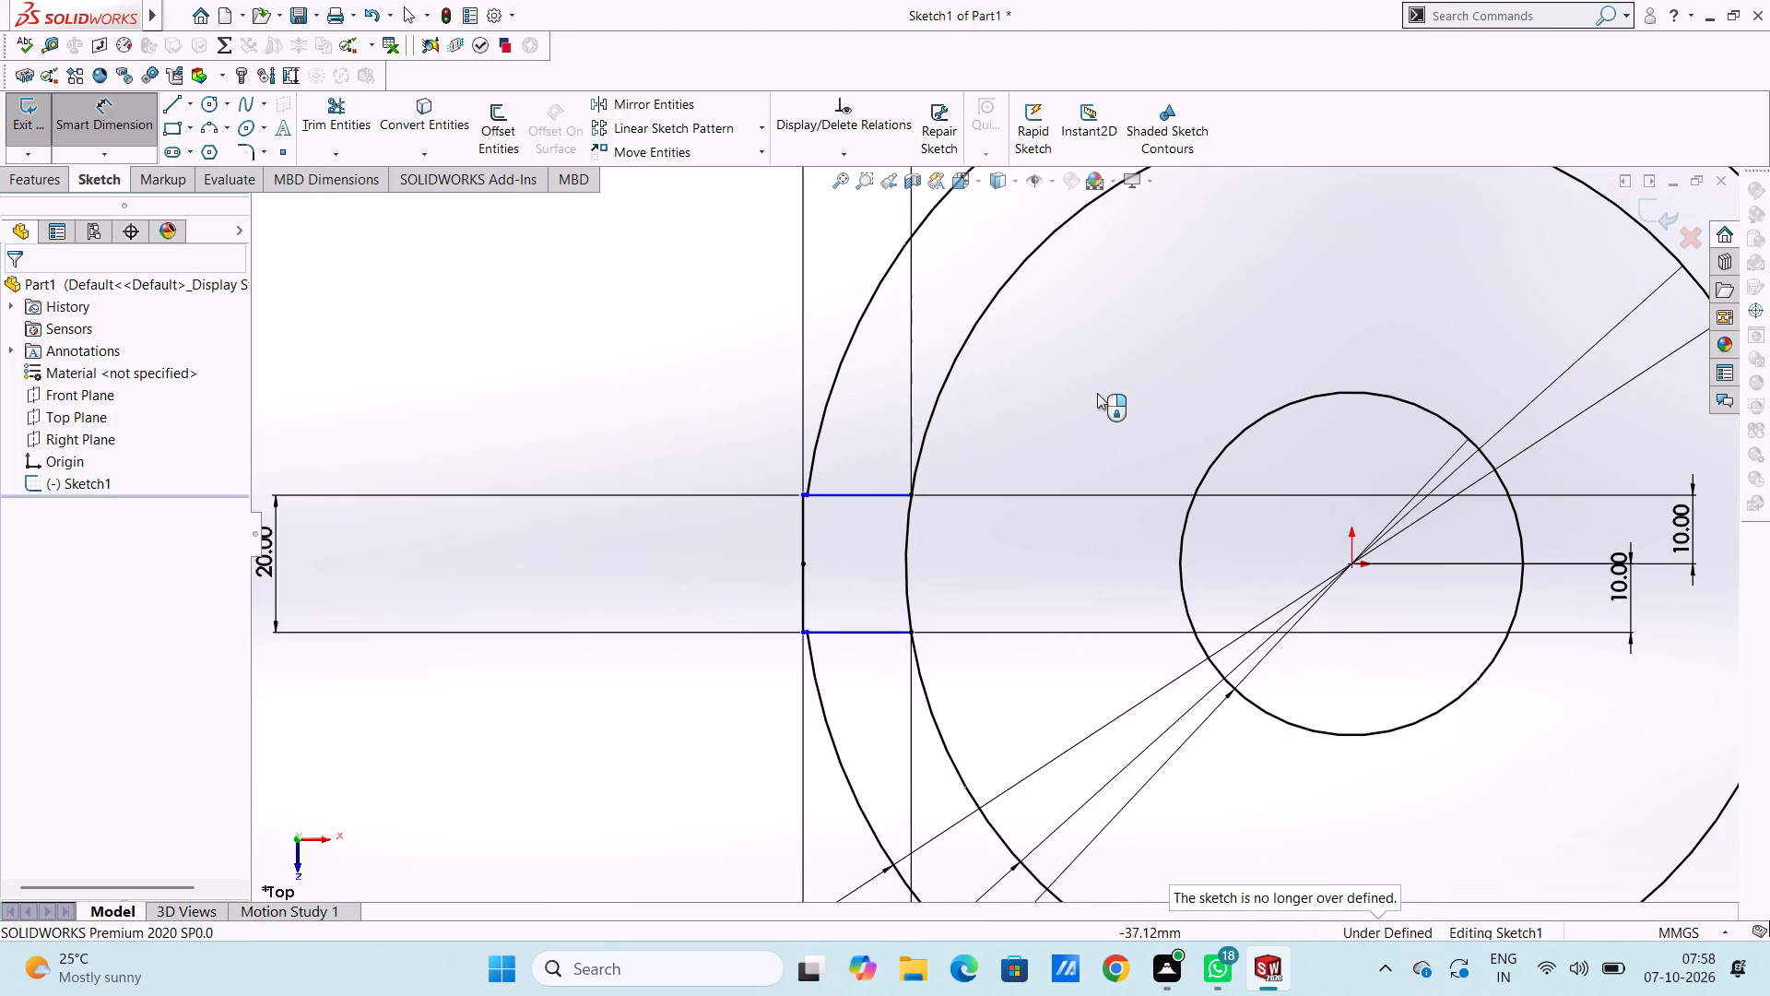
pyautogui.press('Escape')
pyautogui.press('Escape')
# Undo the recent dimension attempts, back through the 10 mm dimension between the origin and the small rectangle's upper edge.
pyautogui.hotkey('ctrl', 'z')
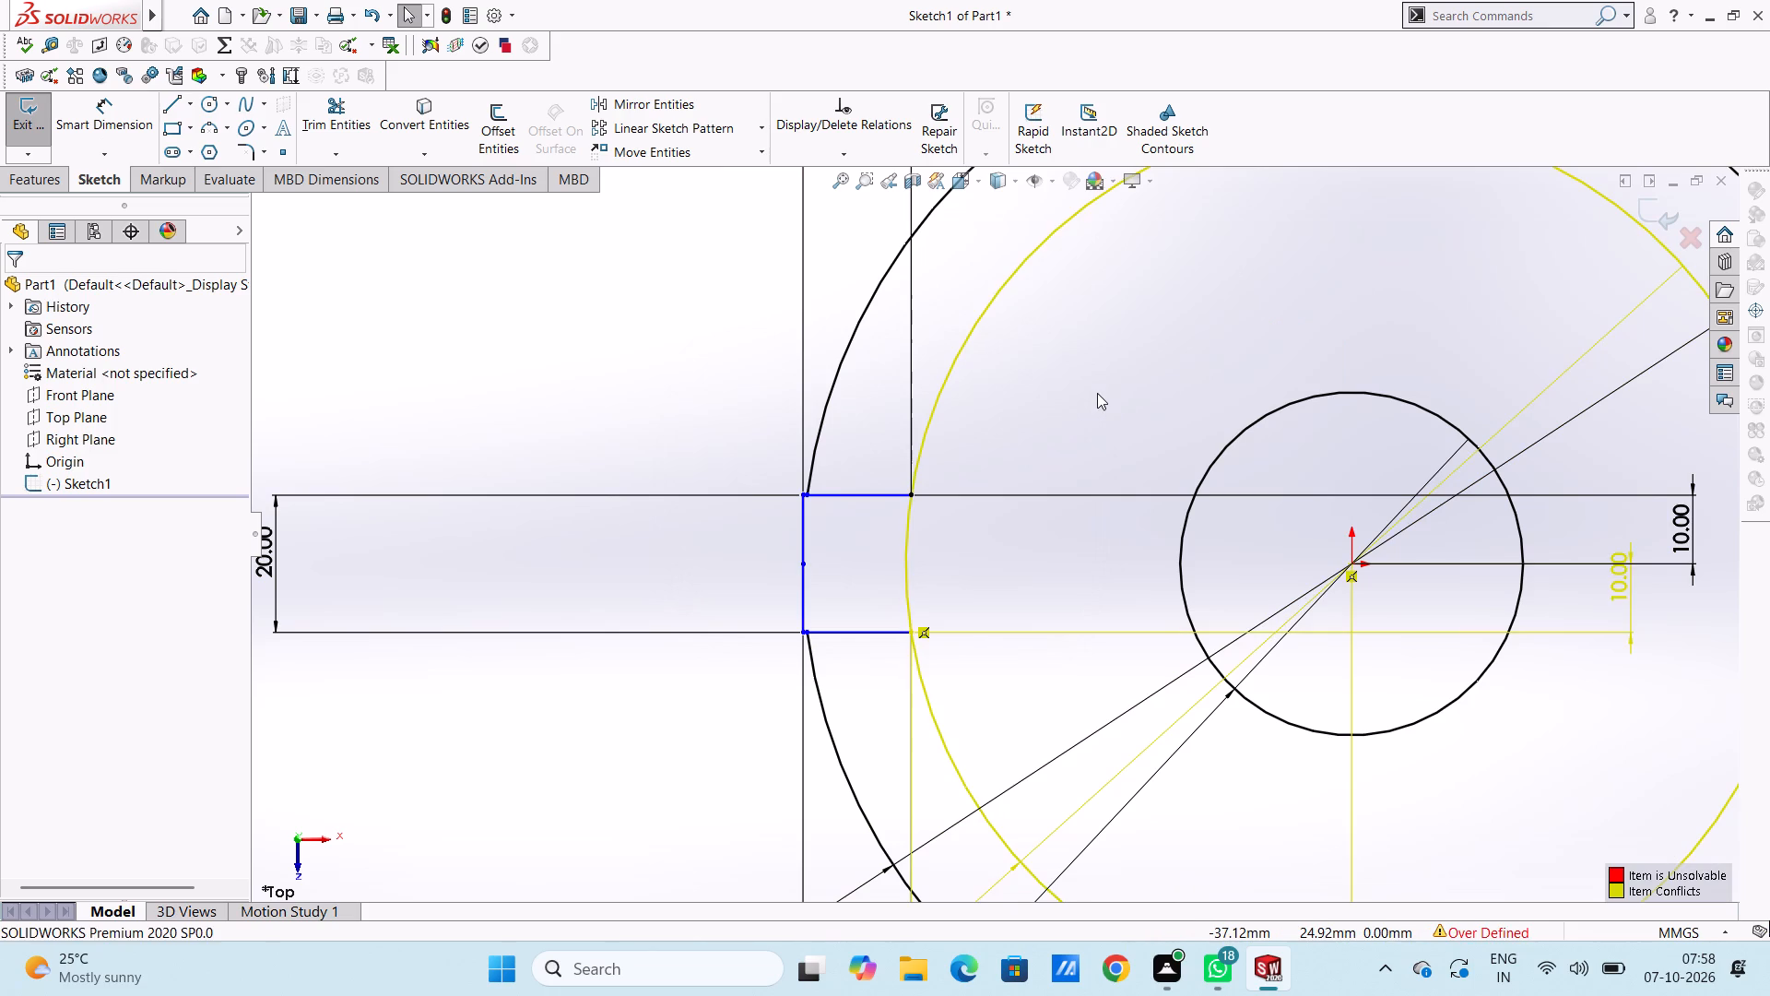
pyautogui.hotkey('ctrl', 'z')
pyautogui.hotkey('ctrl', 'z')
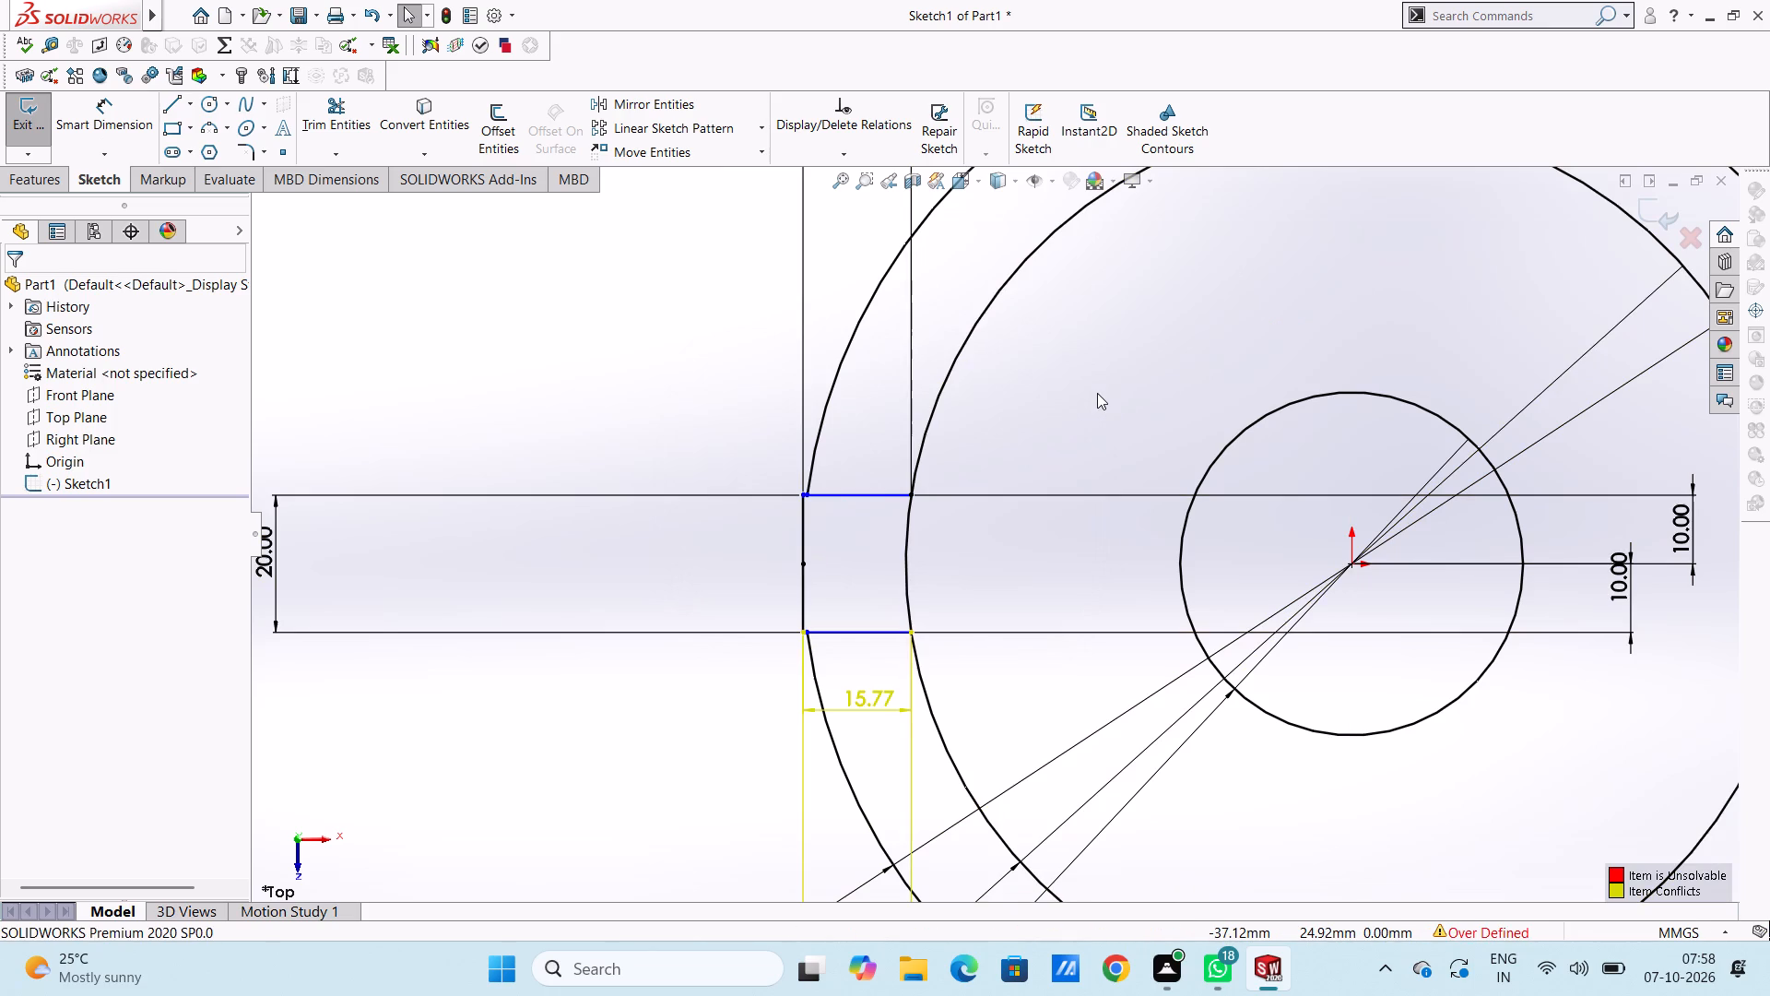
pyautogui.hotkey('ctrl', 'z')
pyautogui.hotkey('ctrl', 'z')
pyautogui.hotkey('ctrl', 'z')
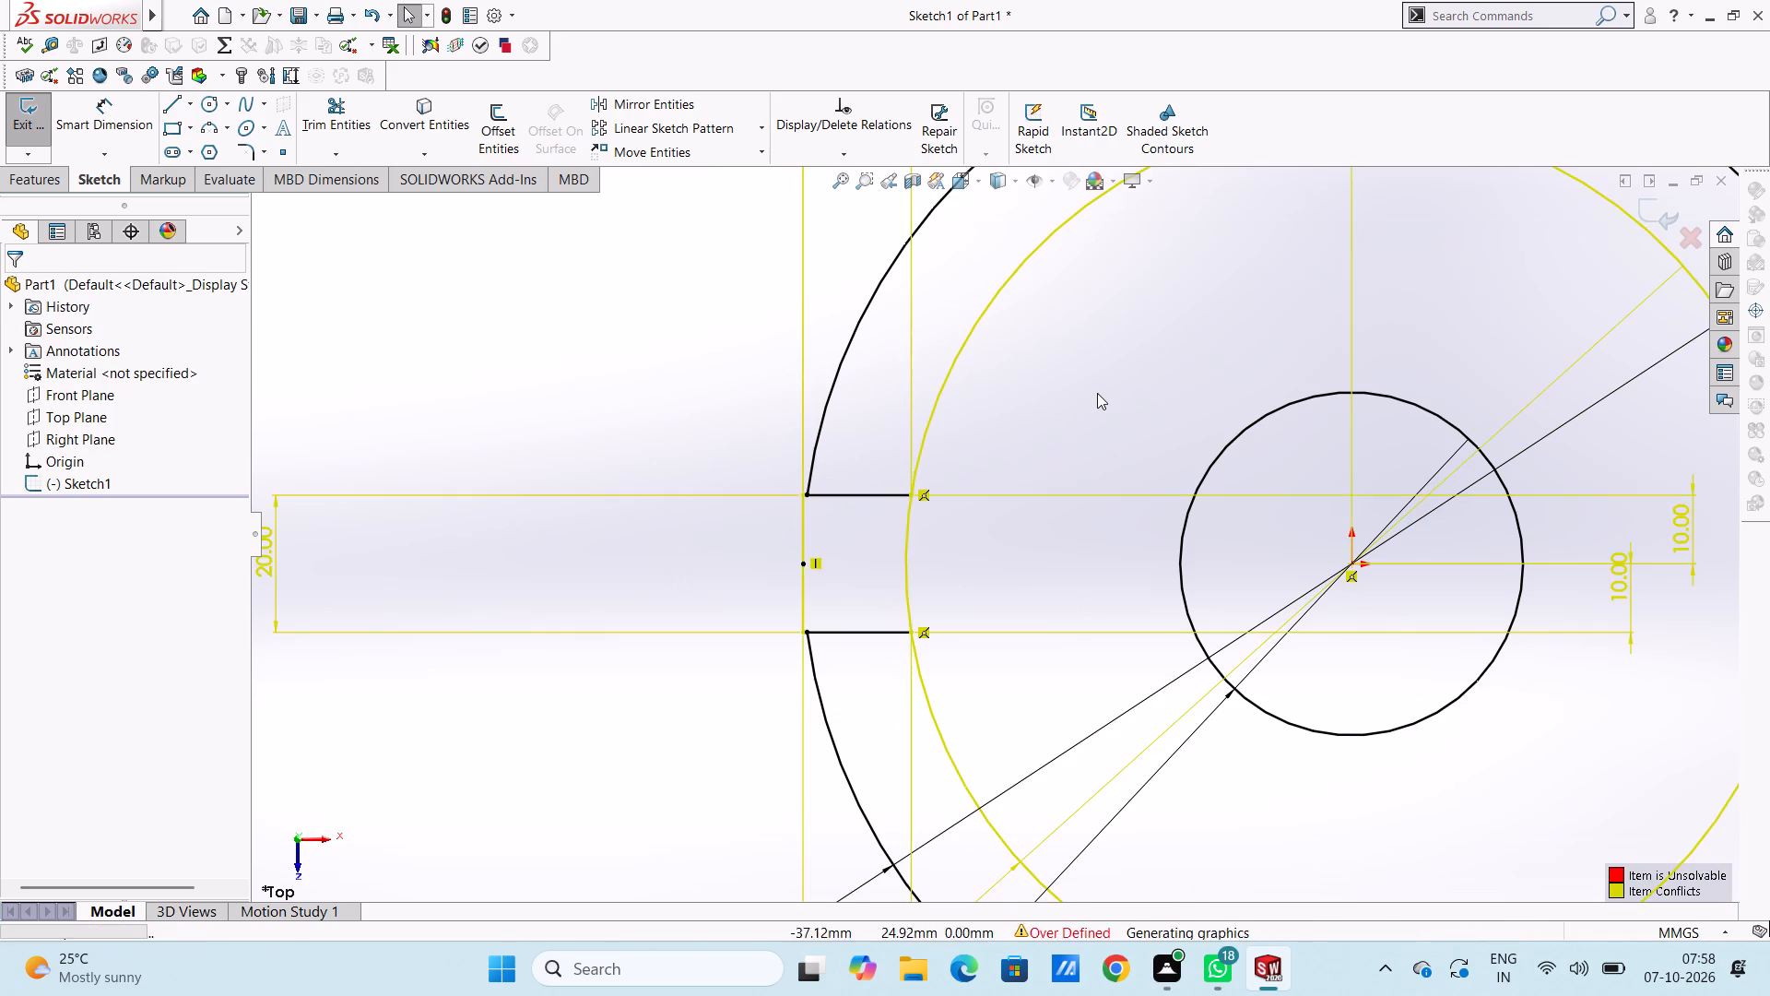
pyautogui.hotkey('ctrl', 'z')
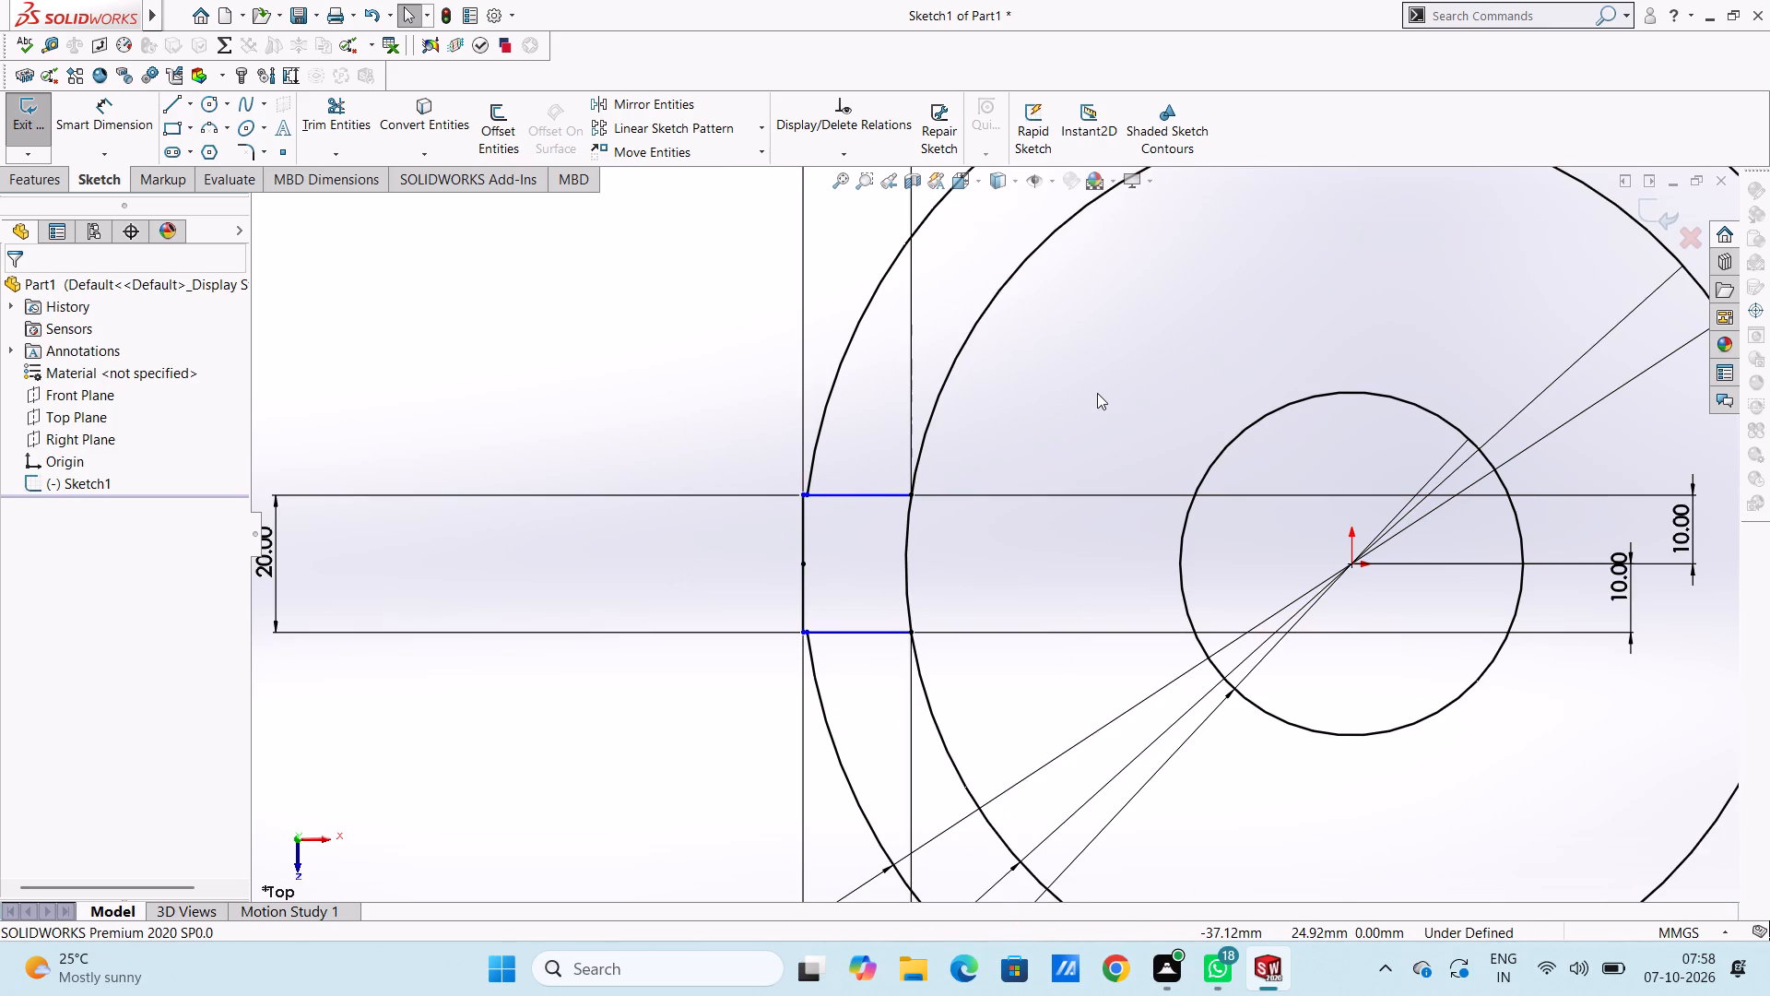
pyautogui.hotkey('ctrl', 'z')
pyautogui.hotkey('ctrl', 'z')
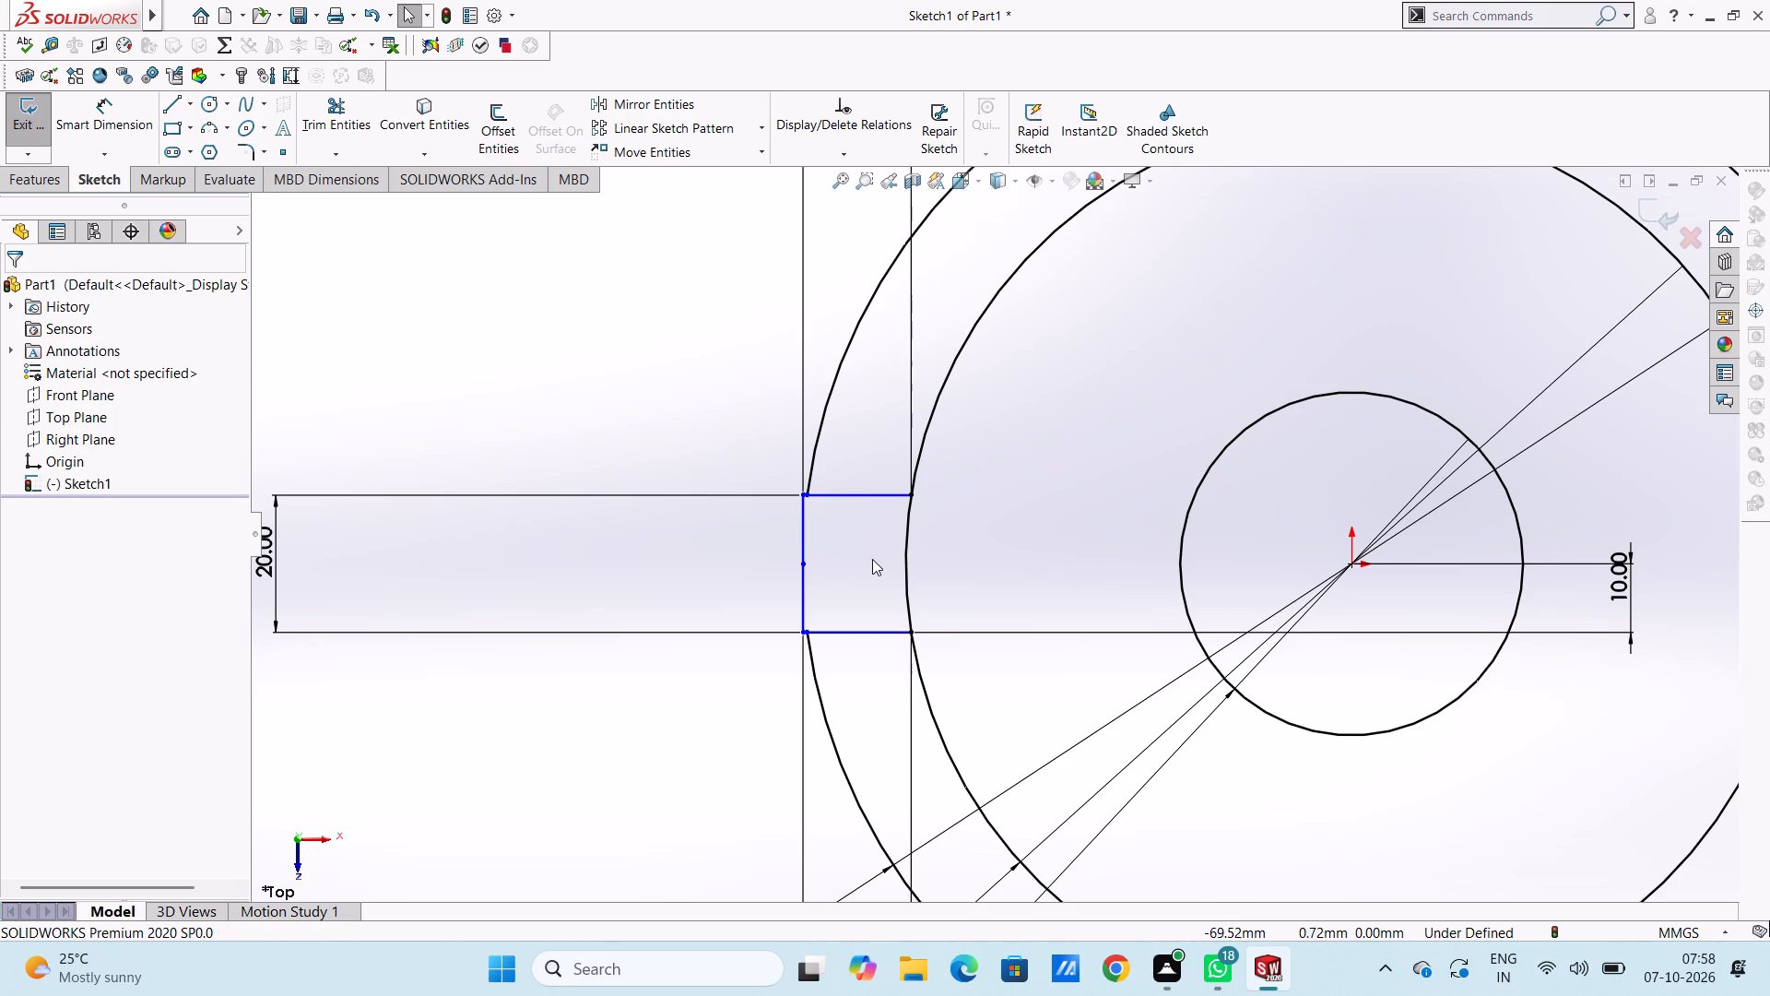
# Delete the small rectangle's outer vertical edge and its upper and lower horizontal edges, including the dimensions attached to them.
pyautogui.click(801, 530)
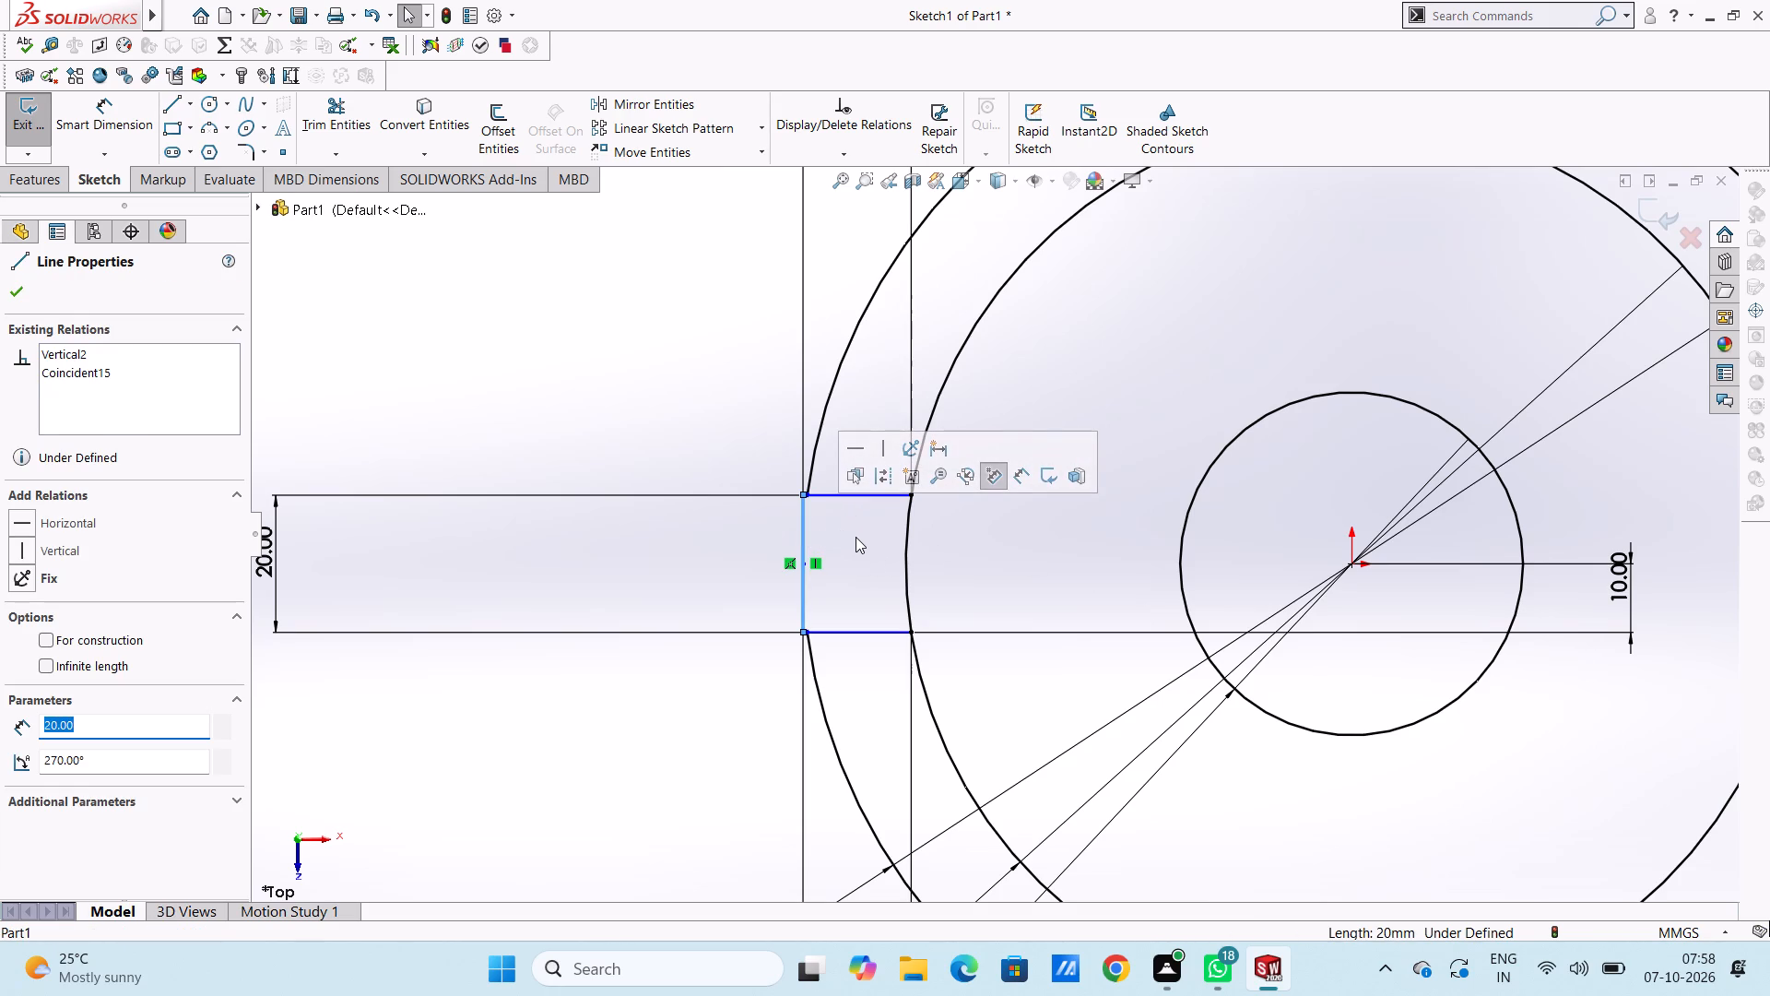
pyautogui.press('Delete')
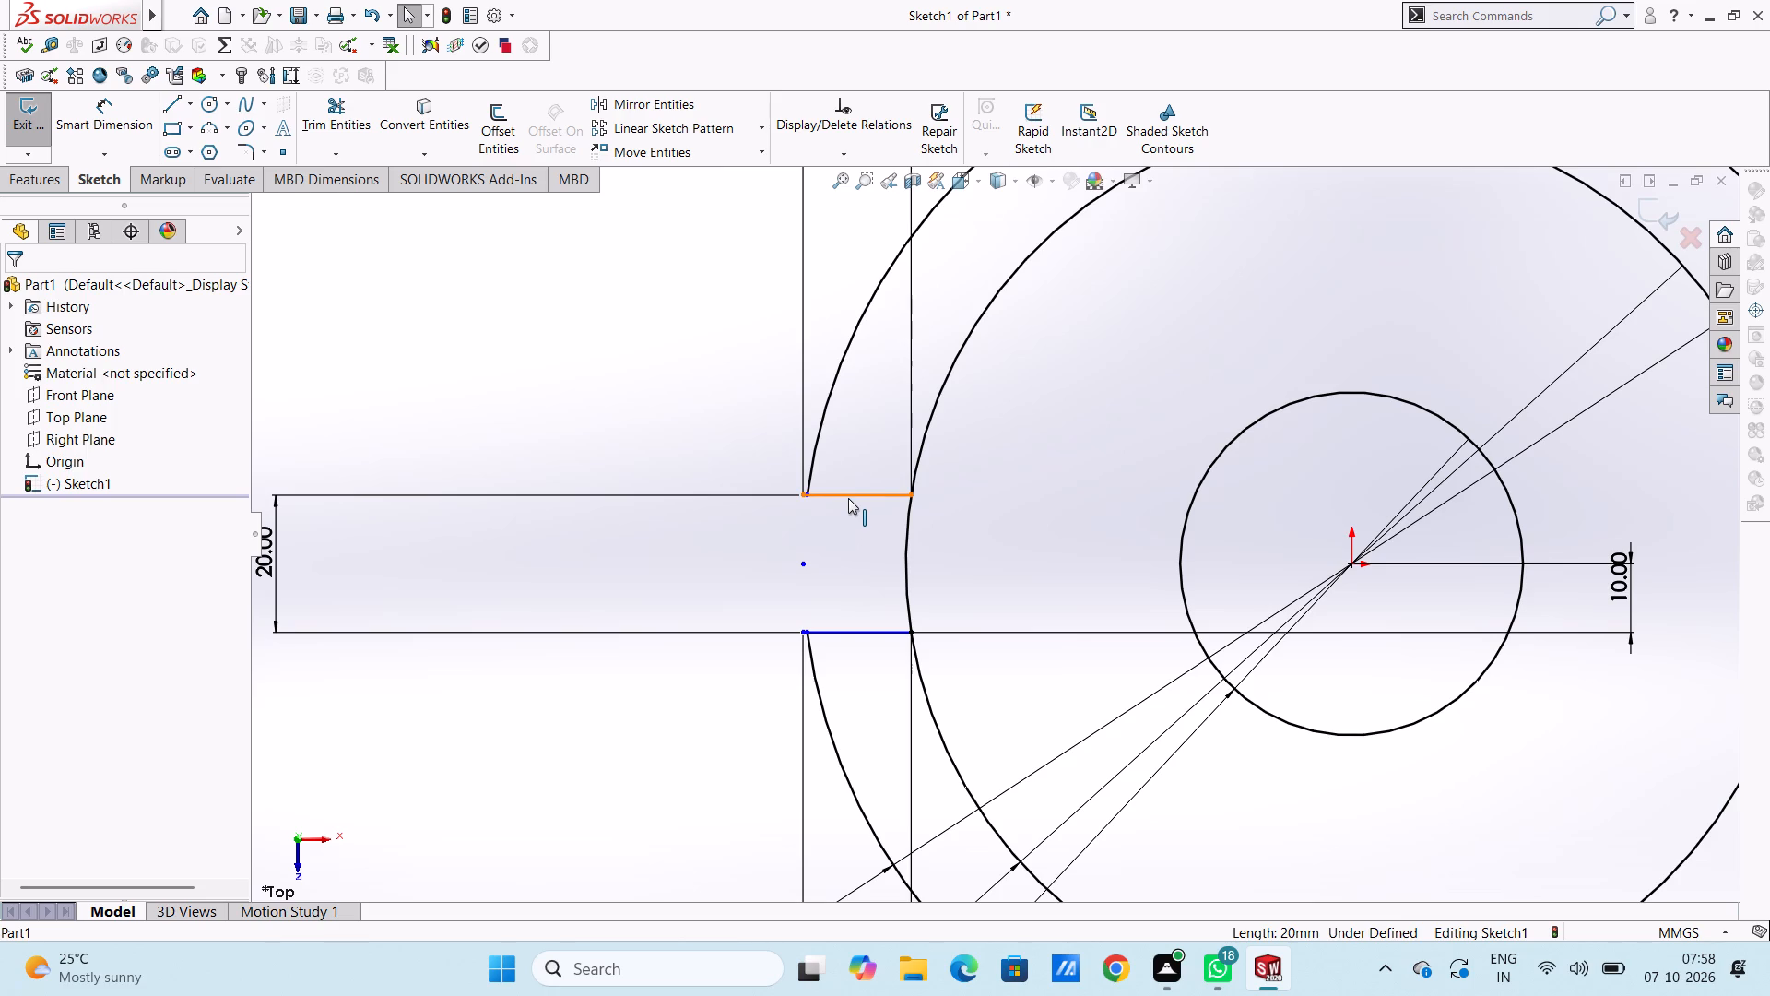
pyautogui.click(848, 498)
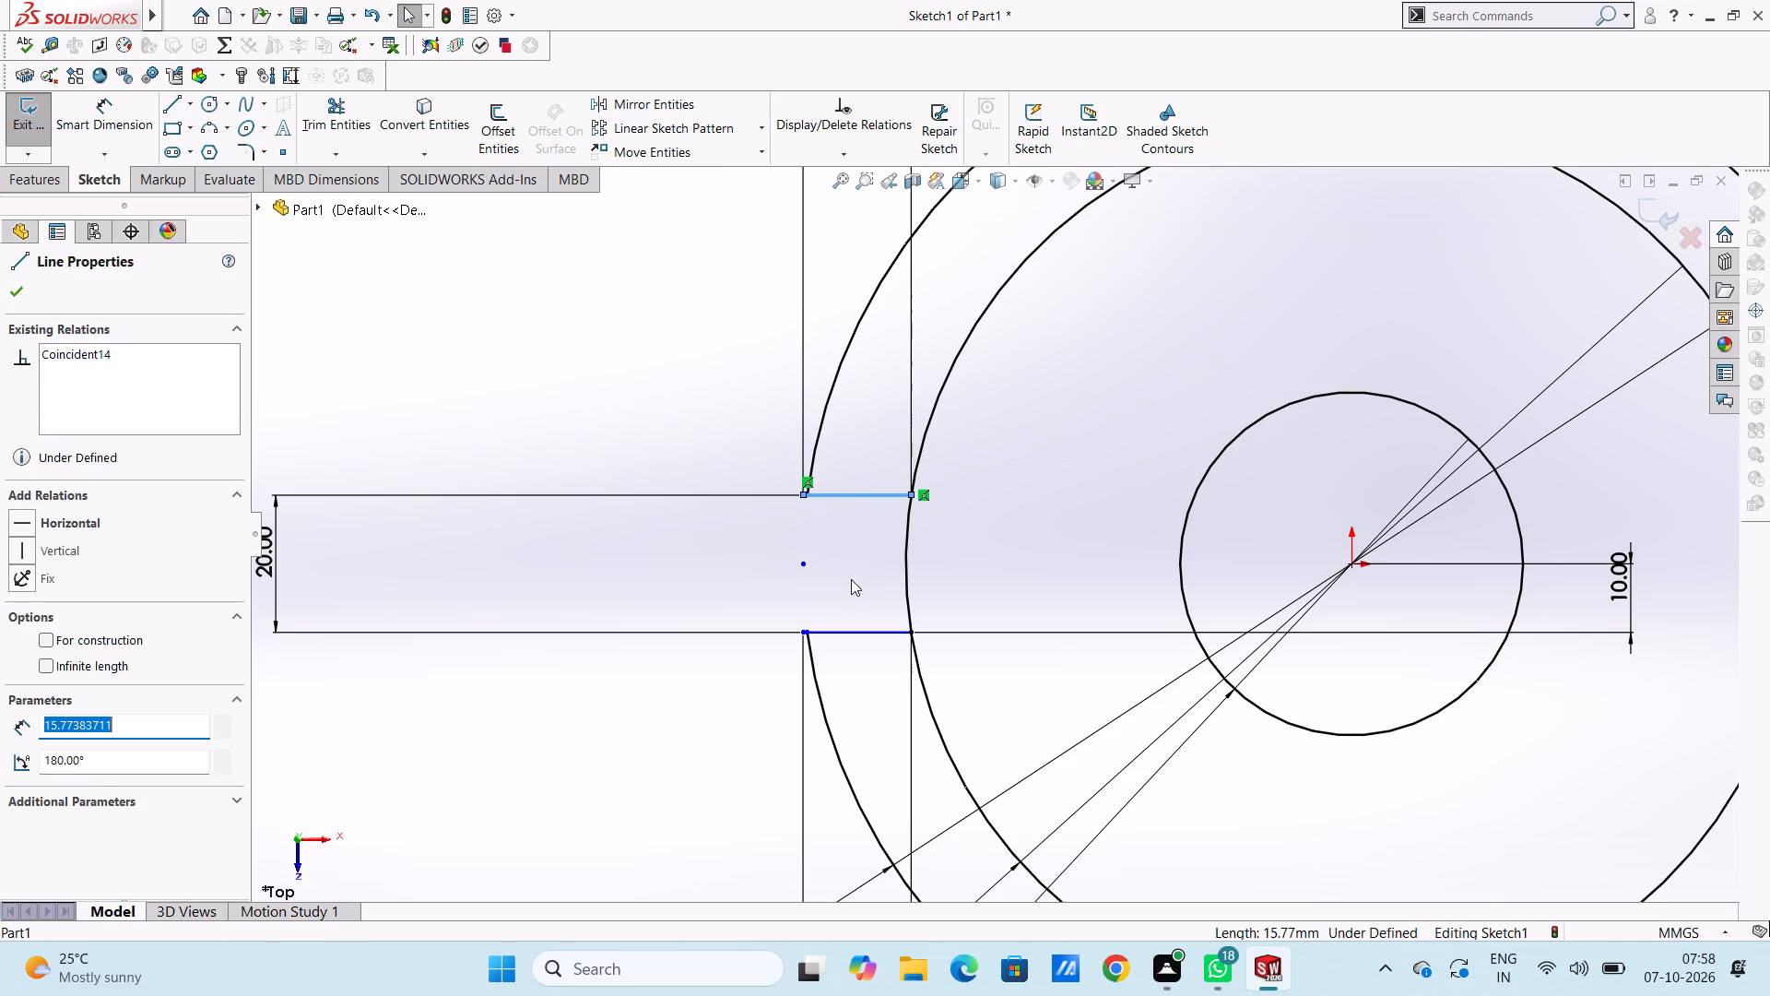
pyautogui.press('Delete')
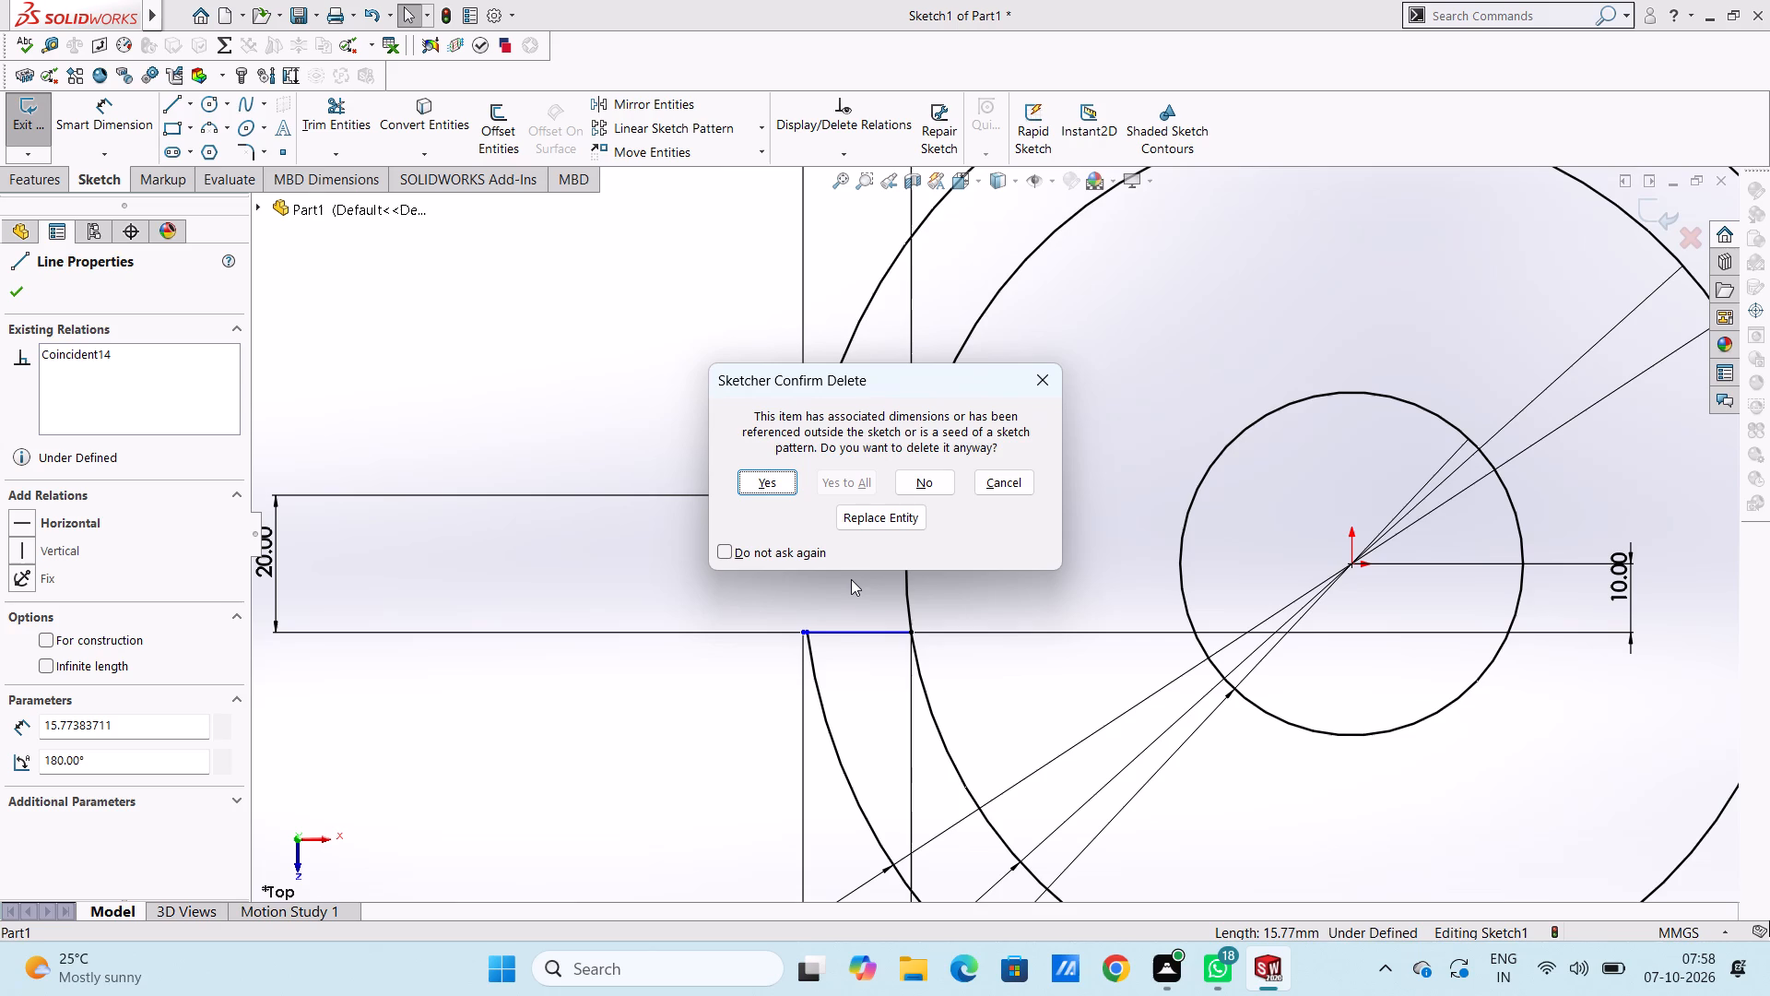
pyautogui.click(767, 492)
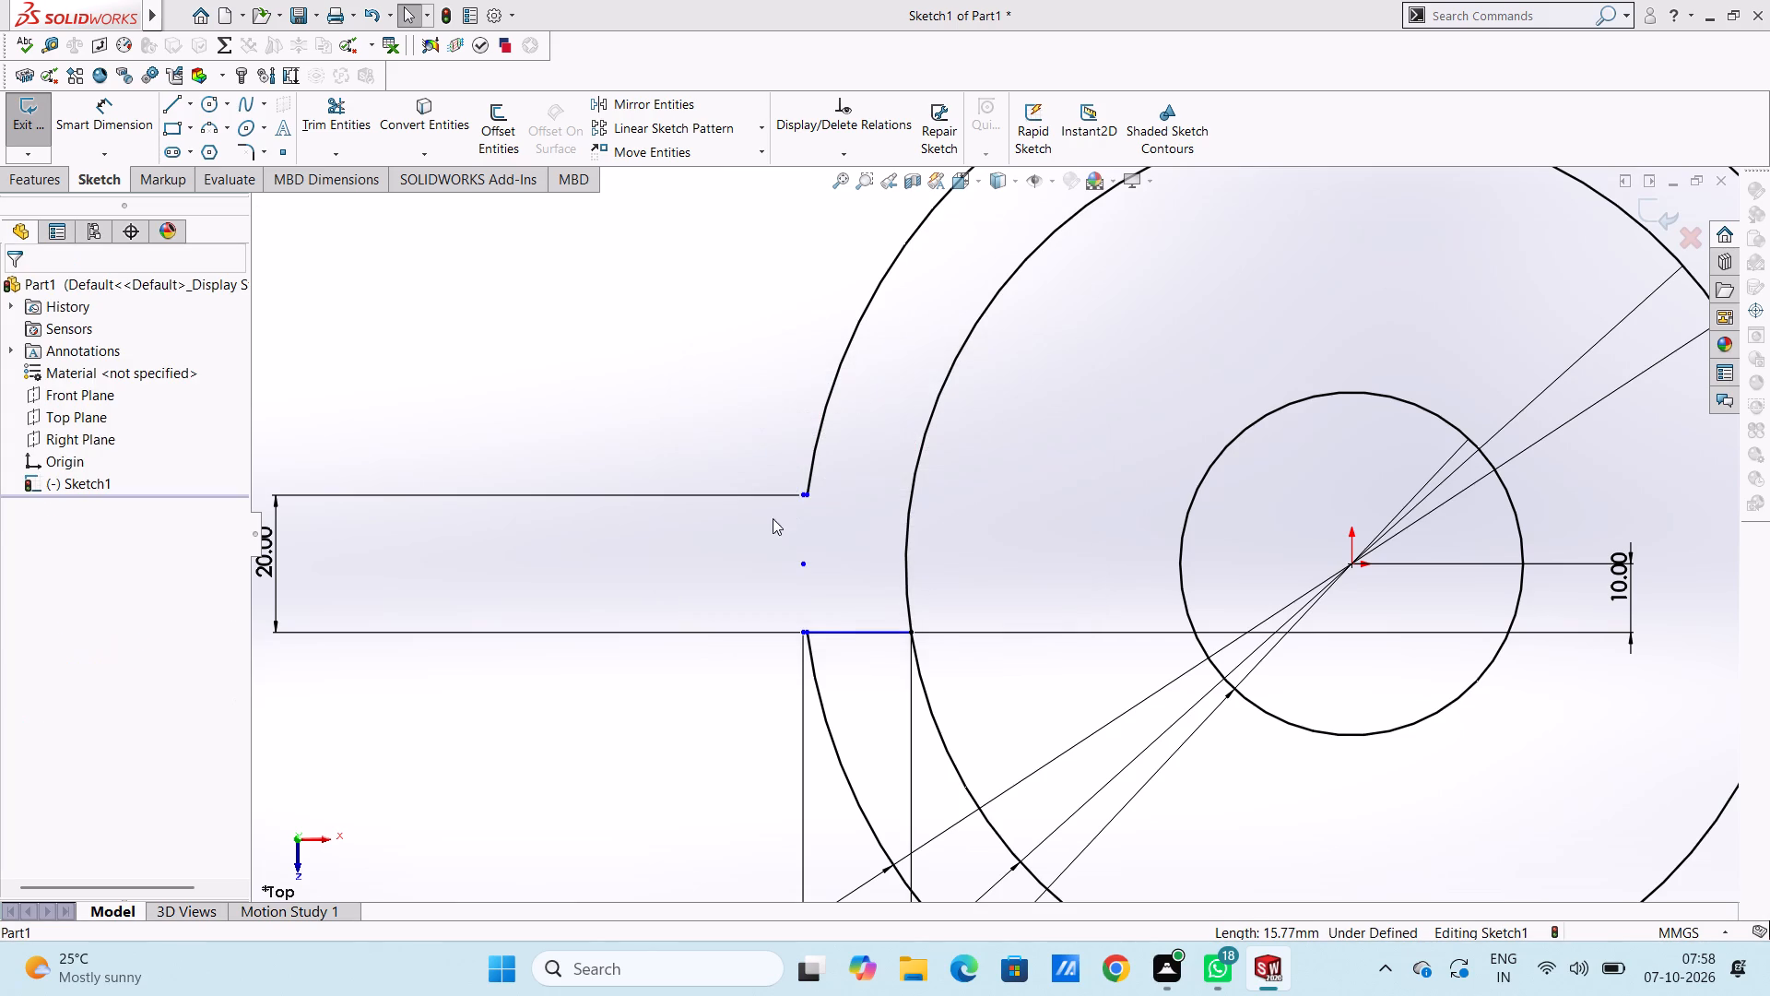
pyautogui.click(844, 632)
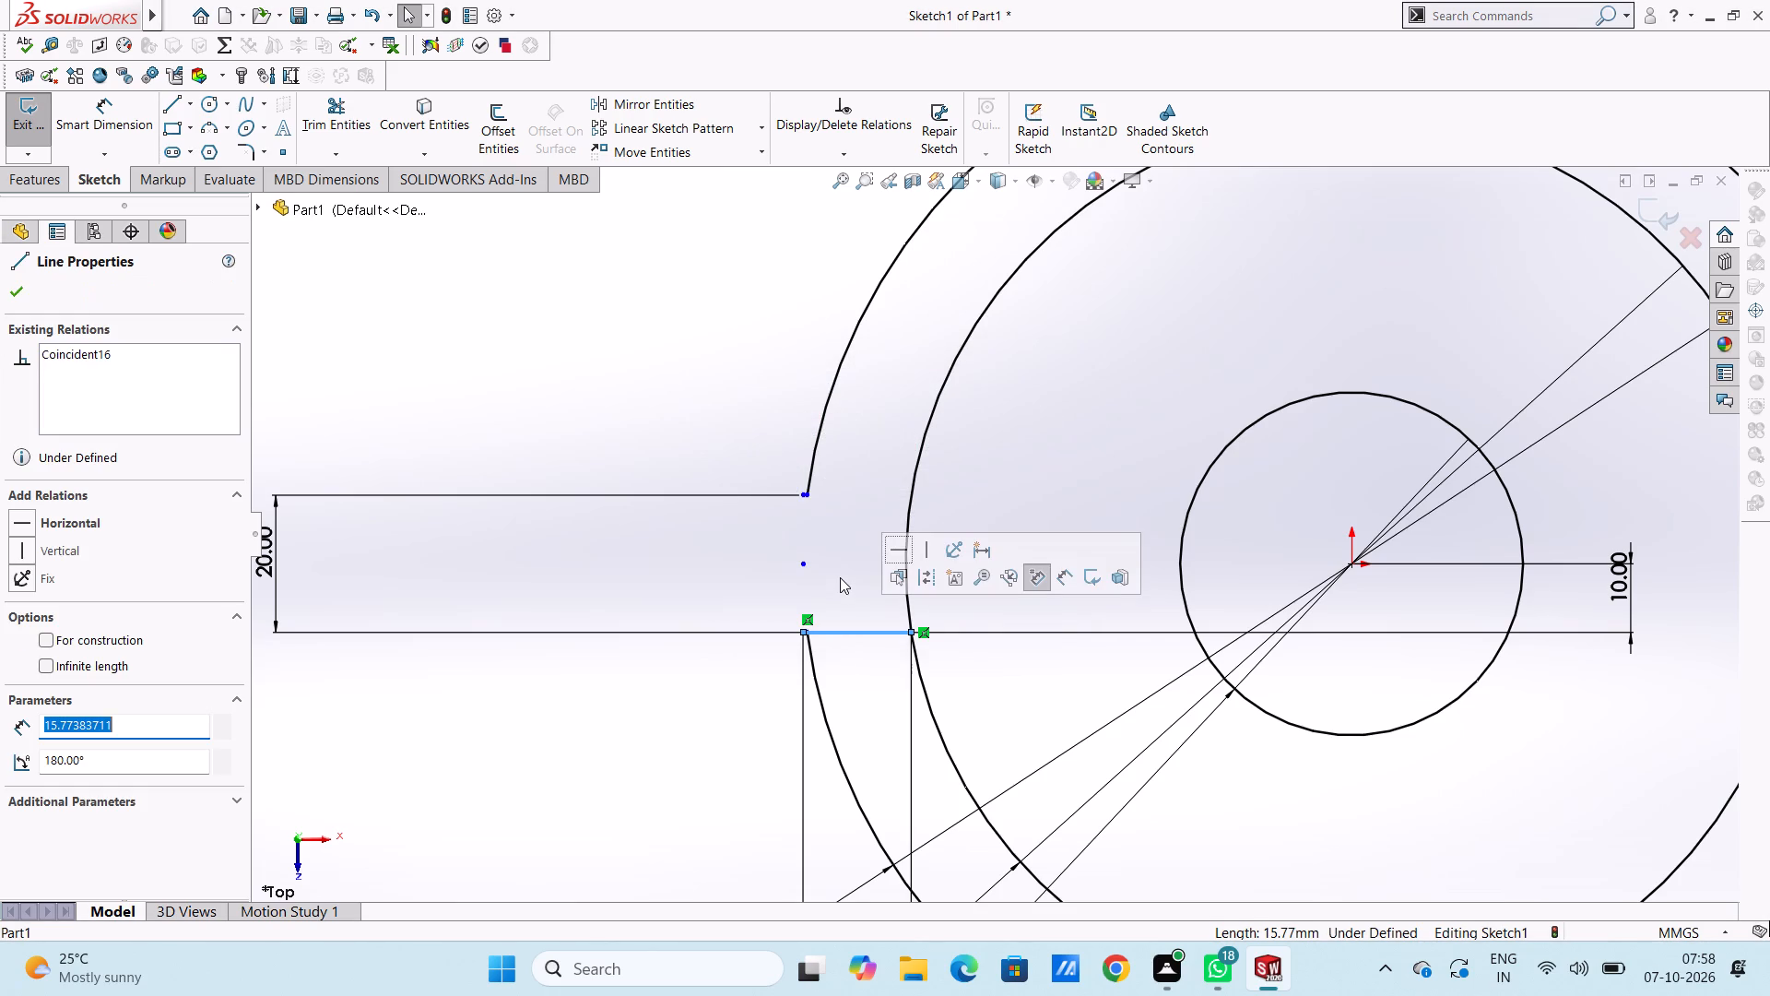
pyautogui.press('Delete')
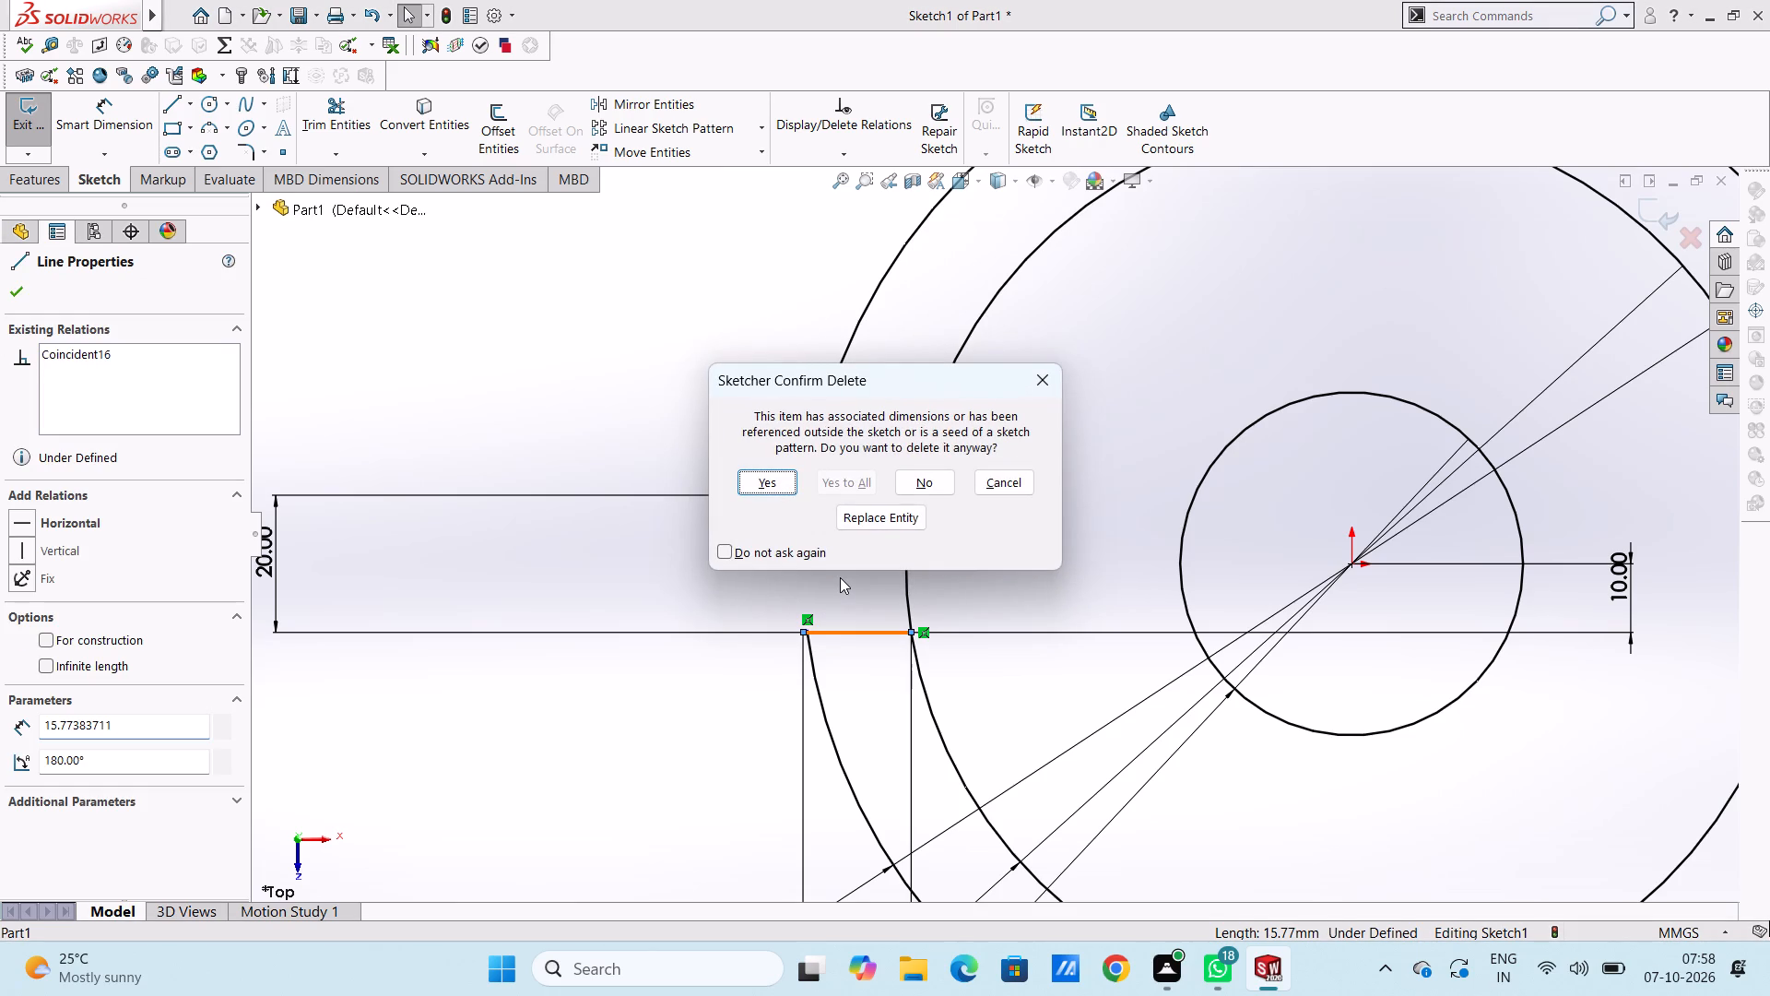
pyautogui.click(773, 478)
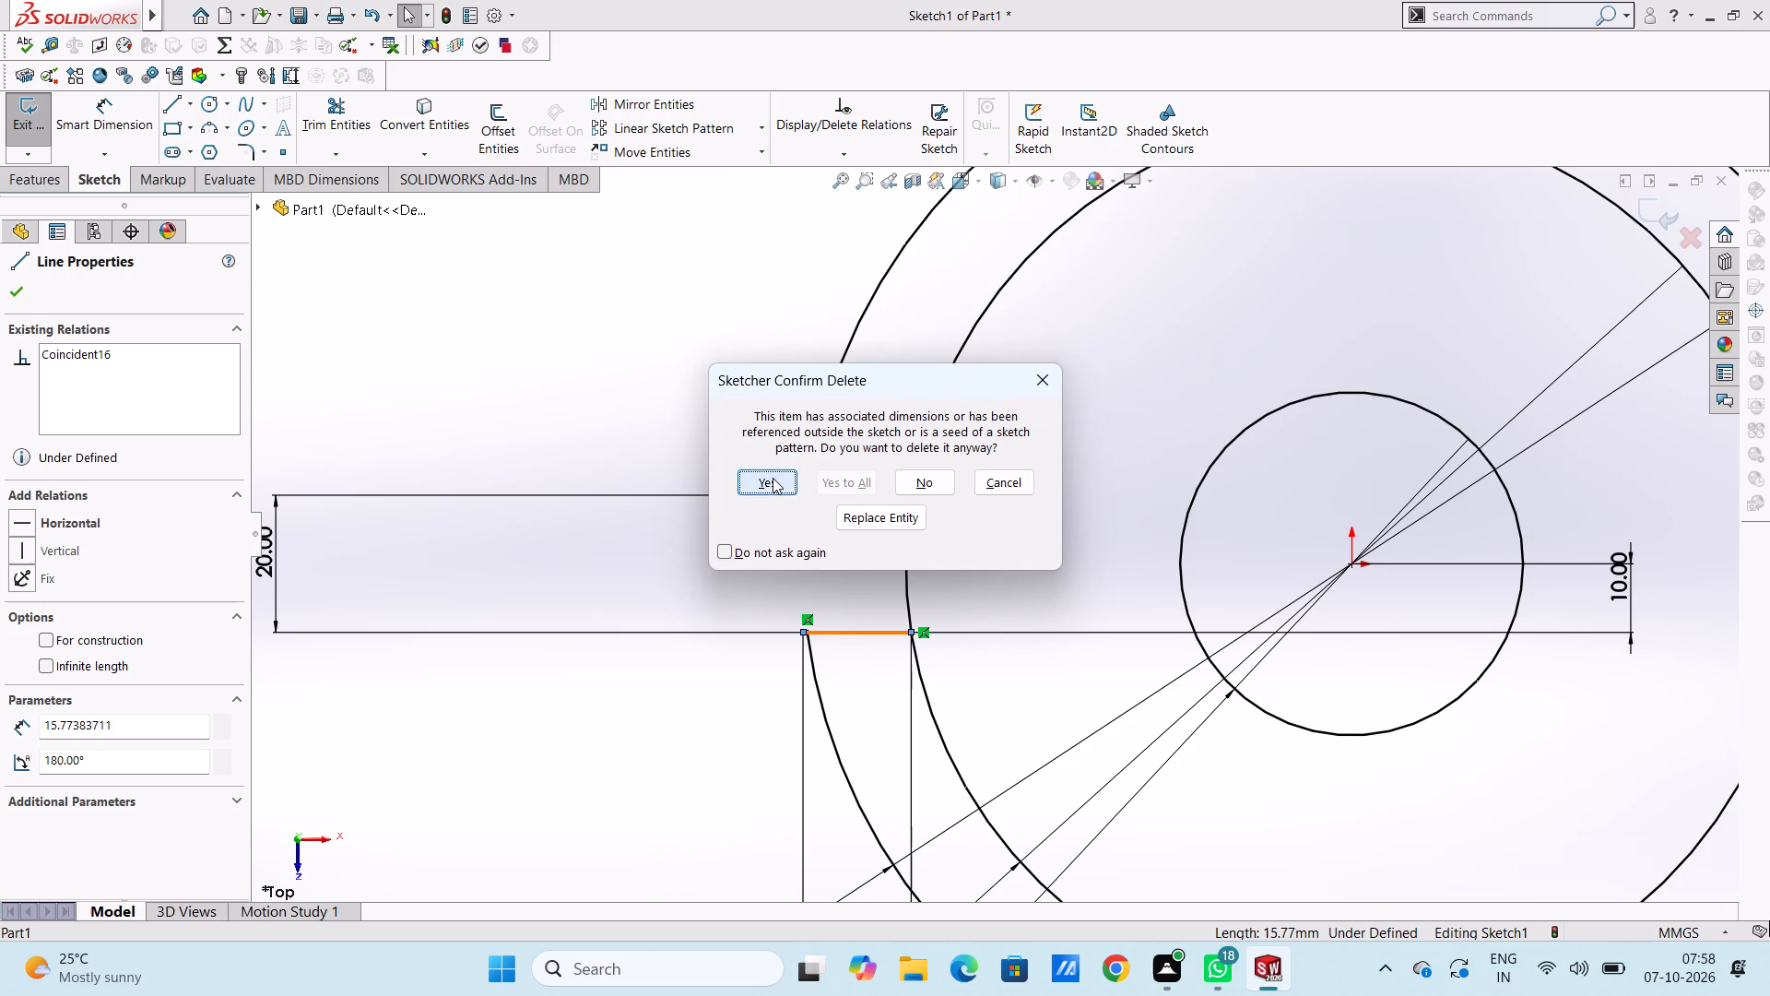
# Examine the outer arc's two open ends and the leftover points beside them.
pyautogui.scroll(-1, 862, 654)
pyautogui.scroll(-3, 864, 465)
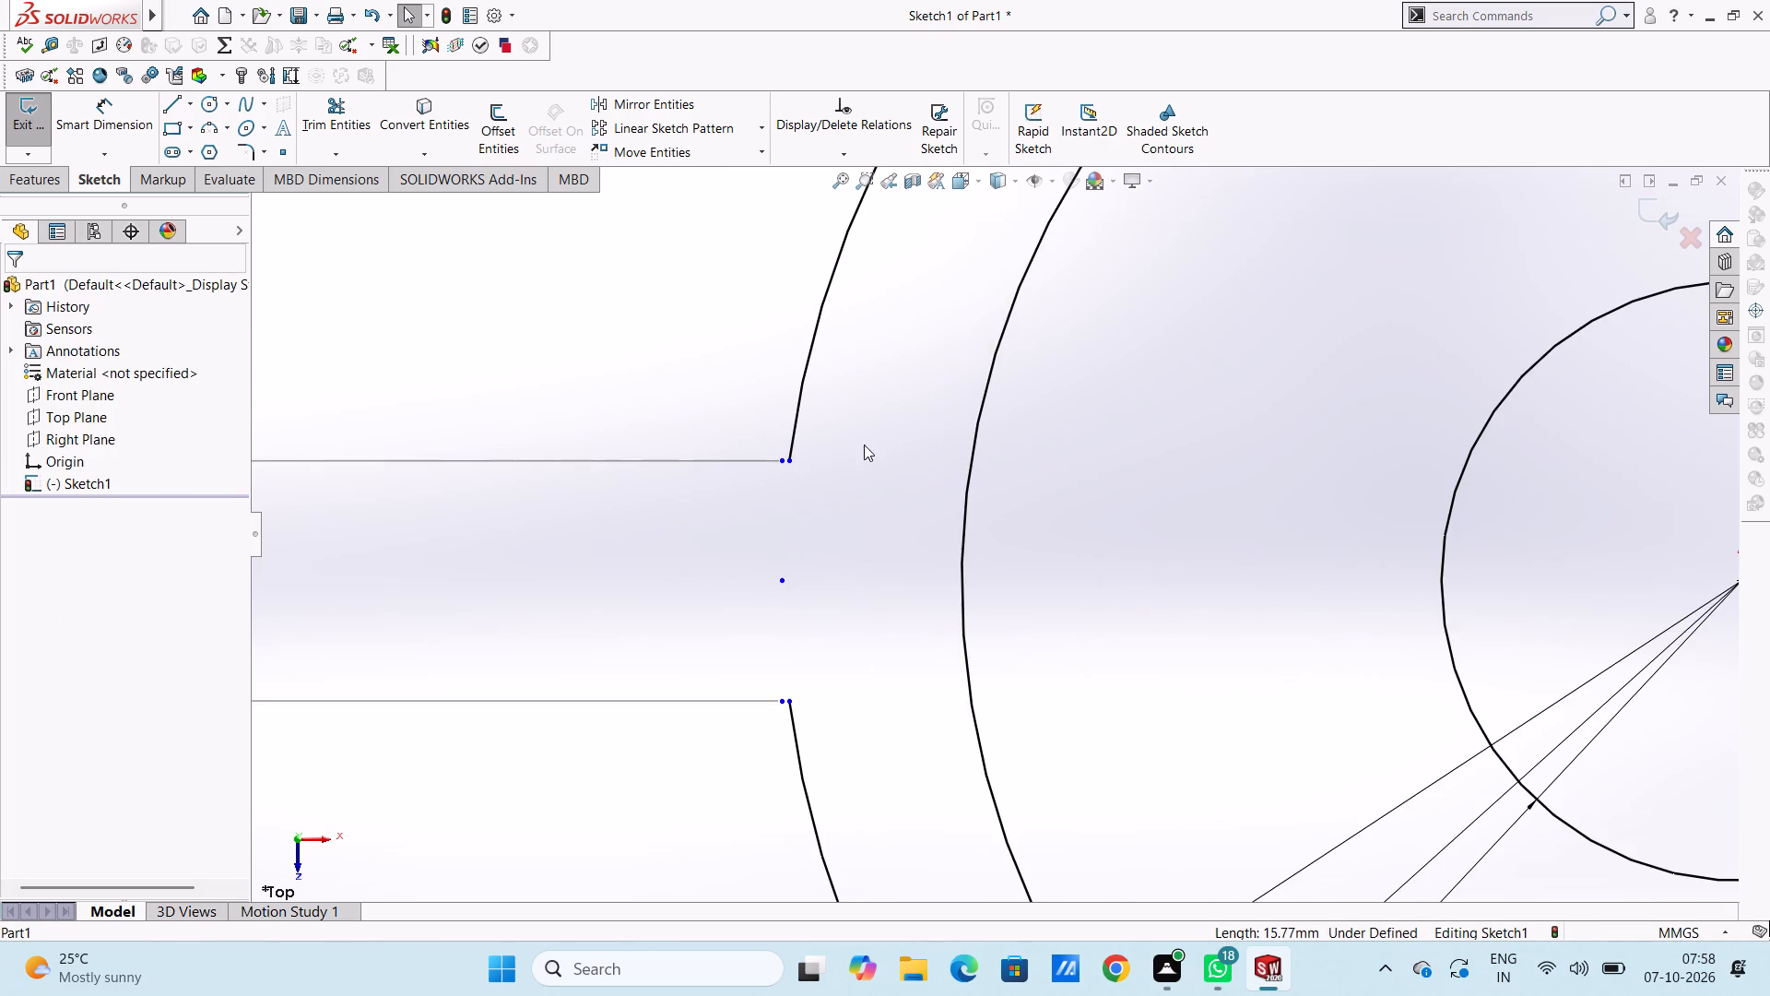
pyautogui.scroll(-4, 850, 434)
pyautogui.scroll(-3, 814, 509)
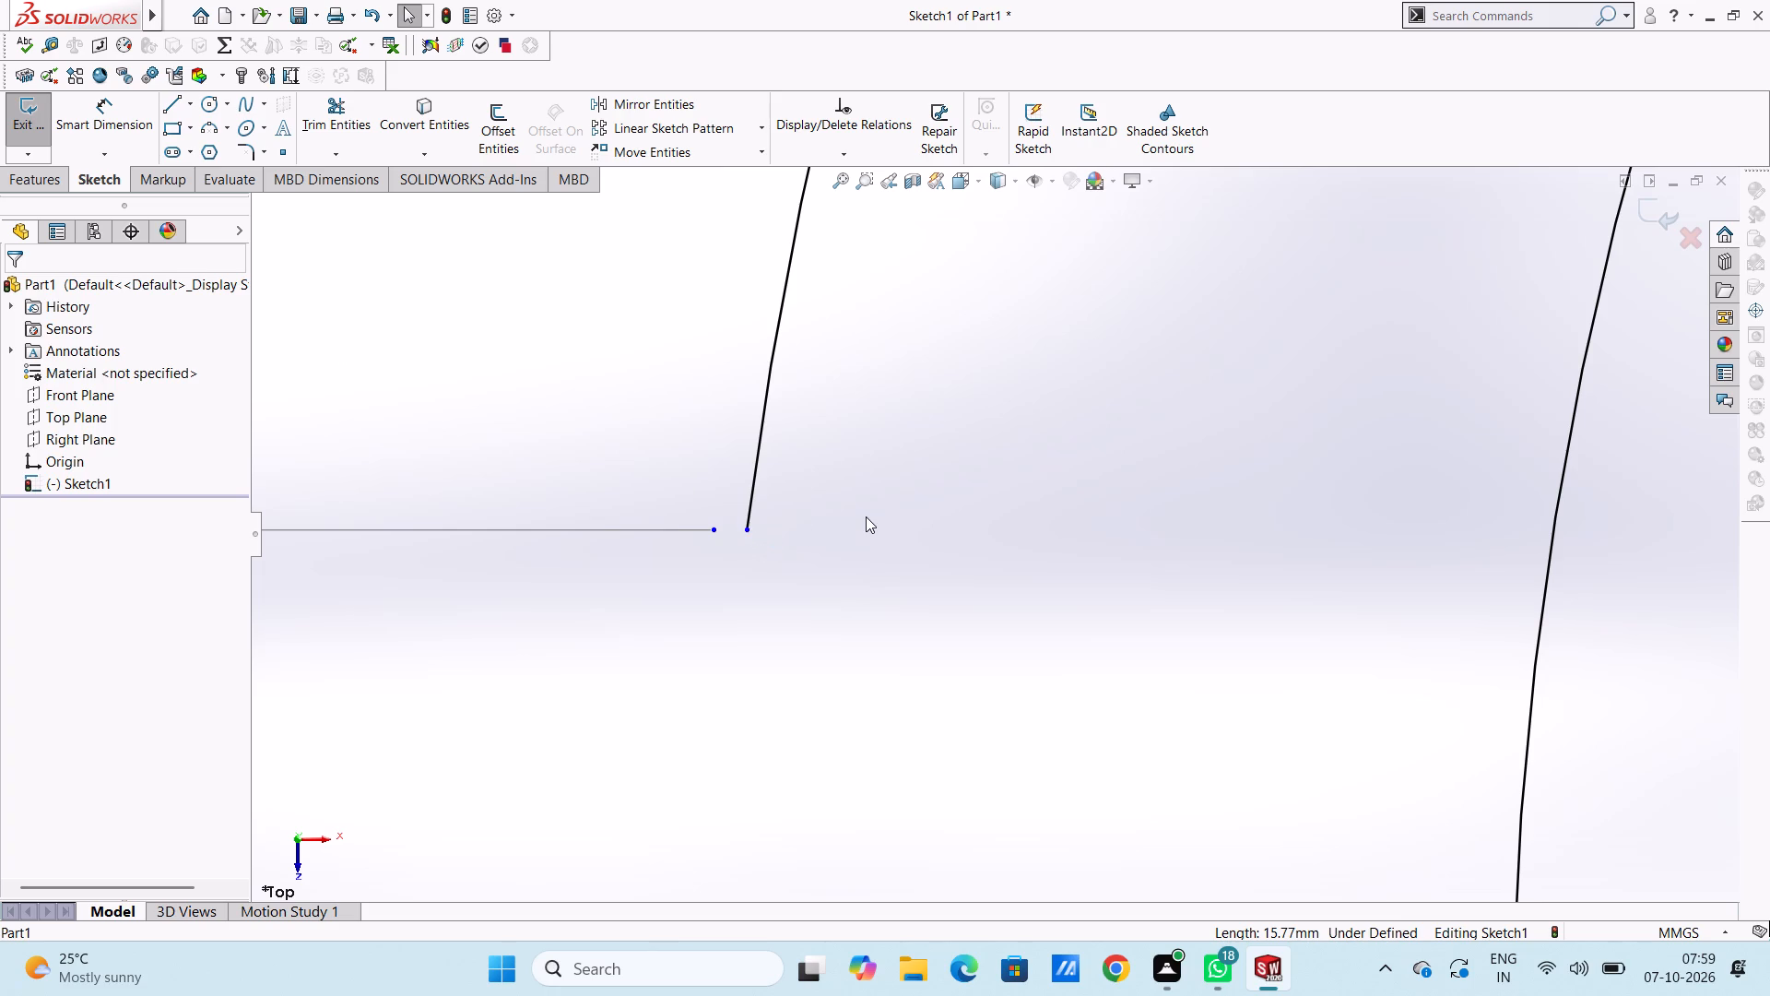
pyautogui.scroll(11, 866, 516)
pyautogui.scroll(-5, 1071, 727)
pyautogui.scroll(-4, 739, 538)
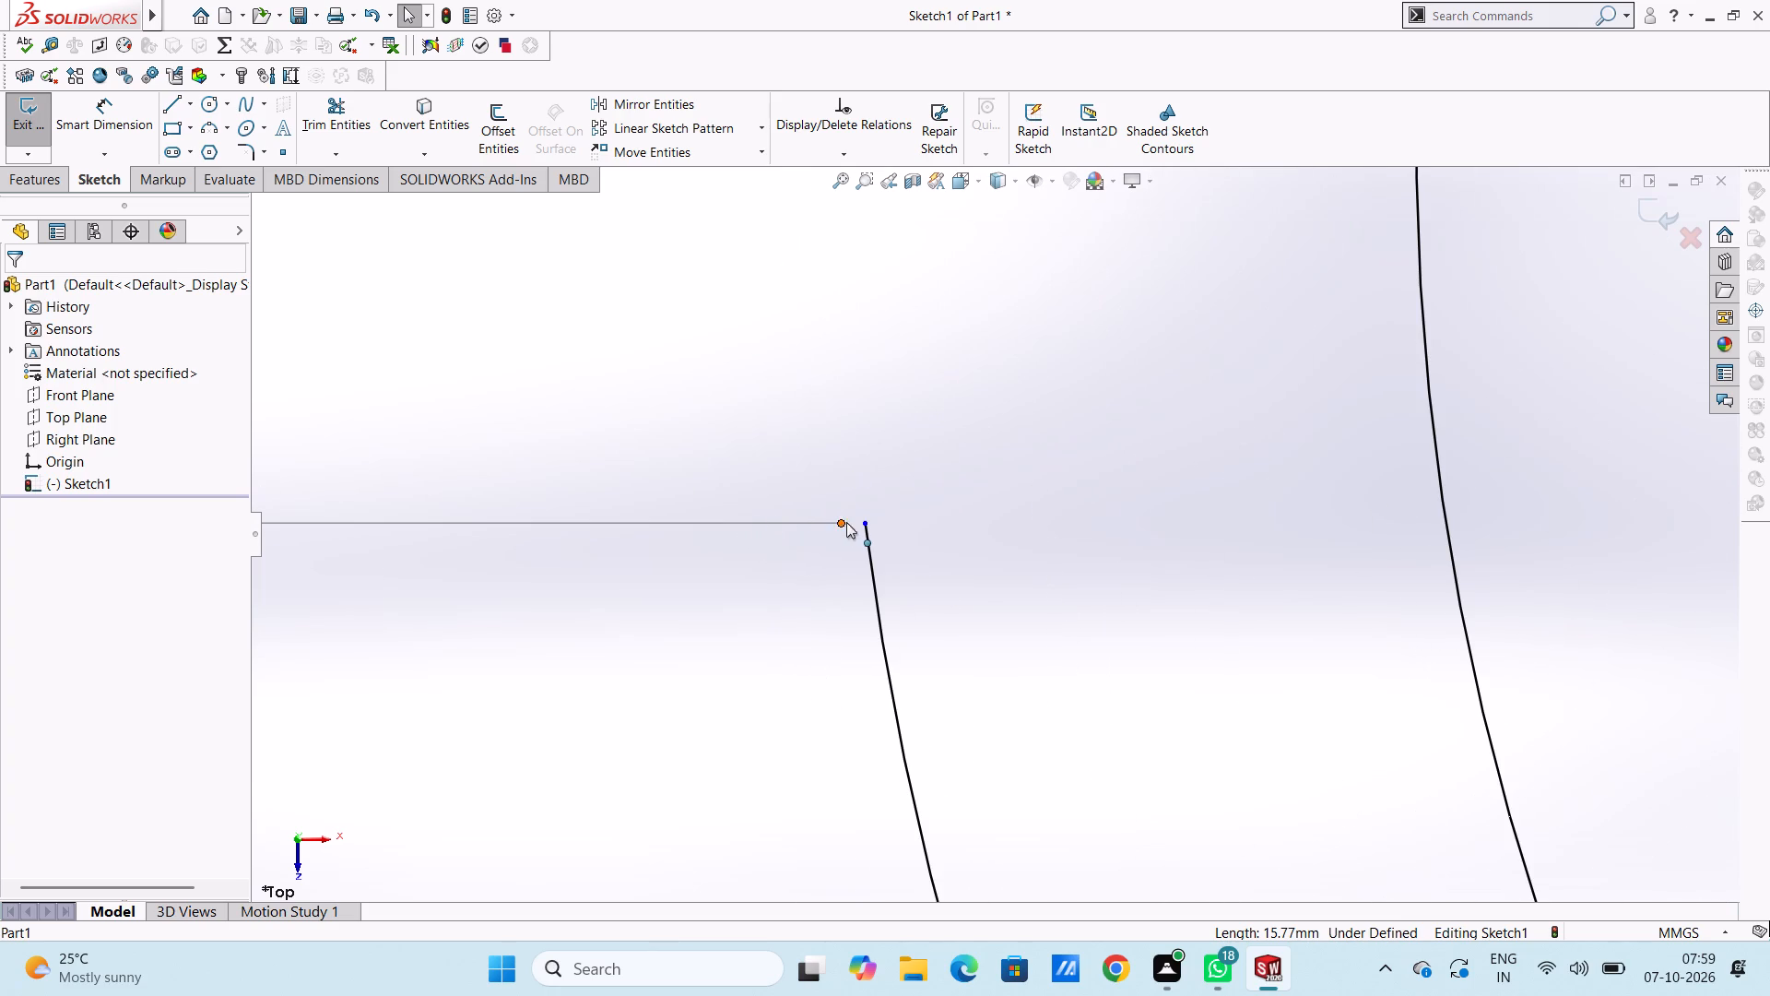
pyautogui.scroll(11, 823, 480)
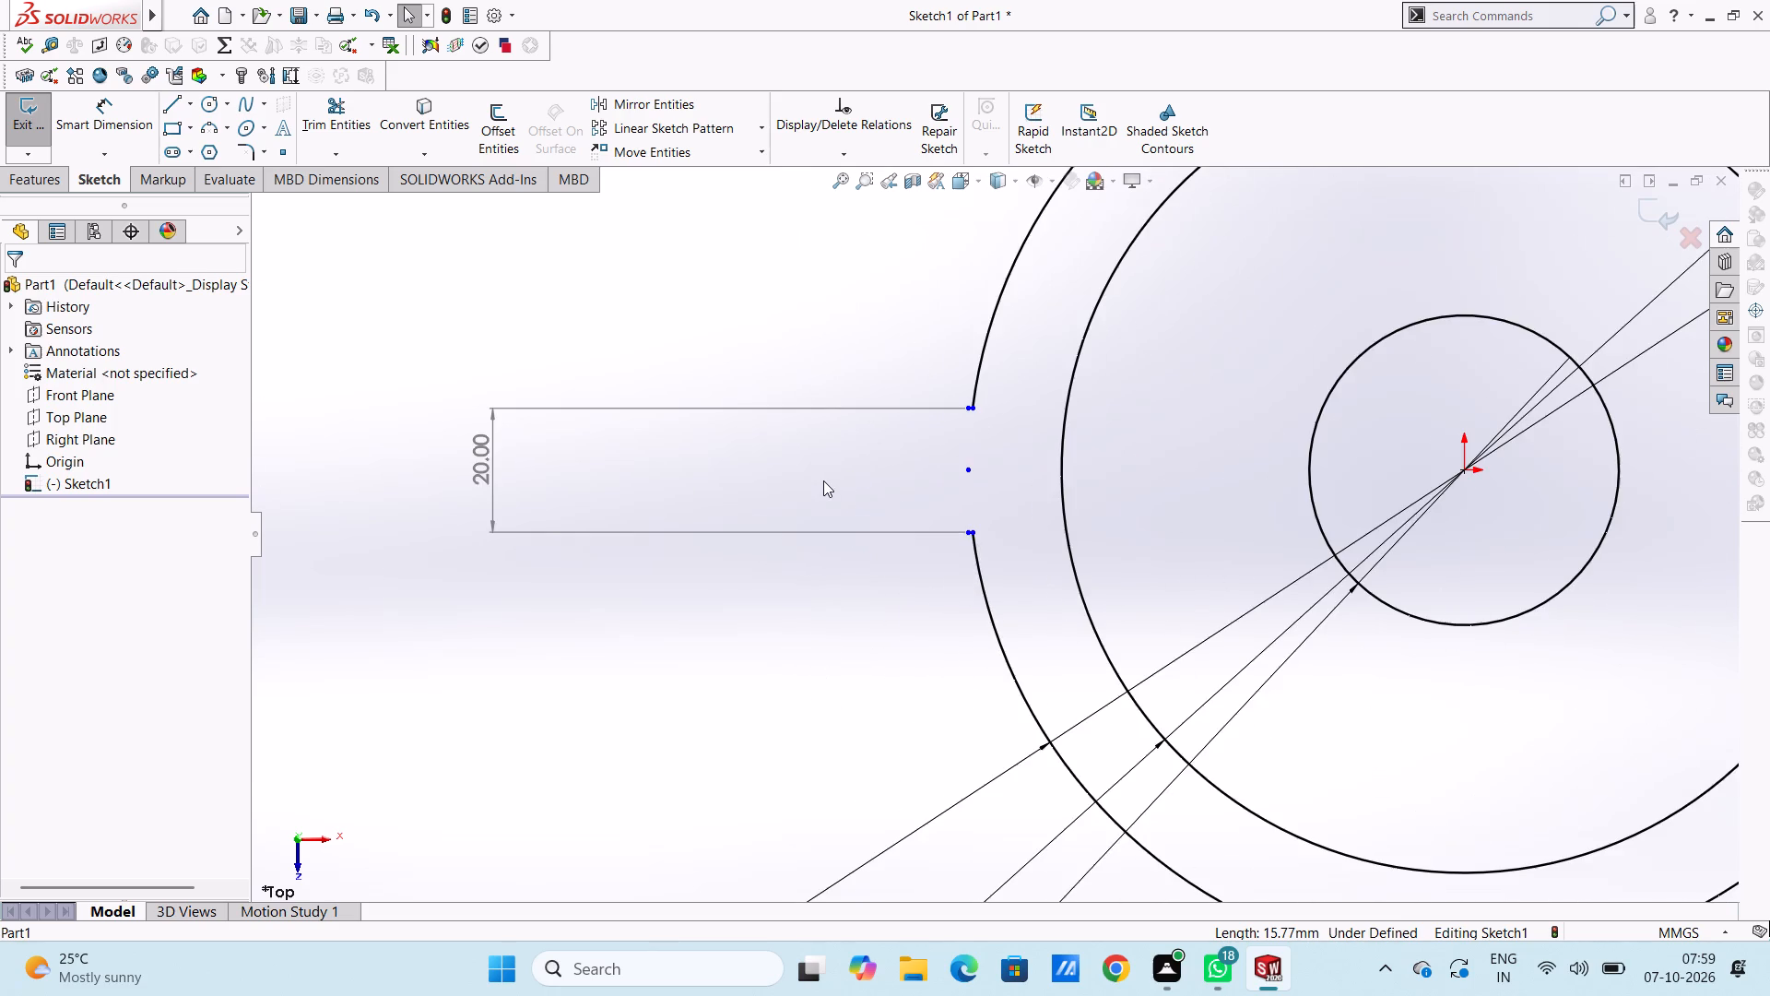
# Sketch three connected lines between the outer arc's open ends: about 19.9 mm horizontally inward, 20 mm vertically down, and horizontally back.
pyautogui.scroll(-2, 1354, 426)
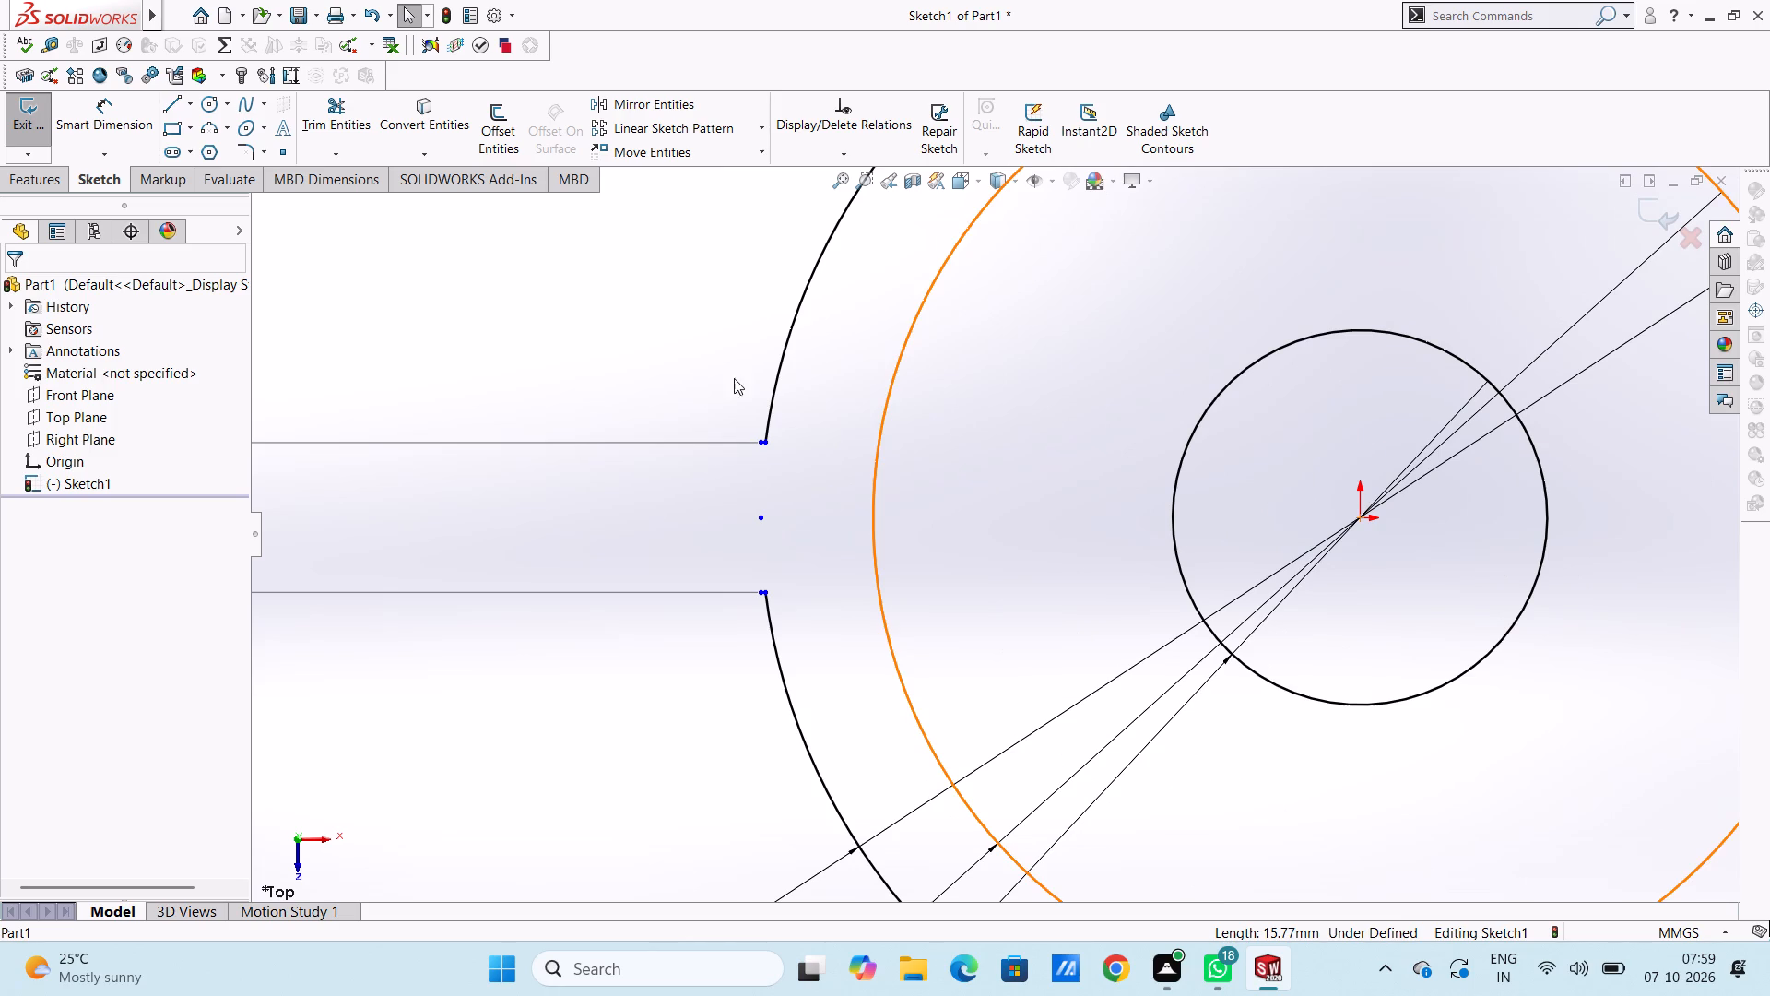
pyautogui.click(172, 106)
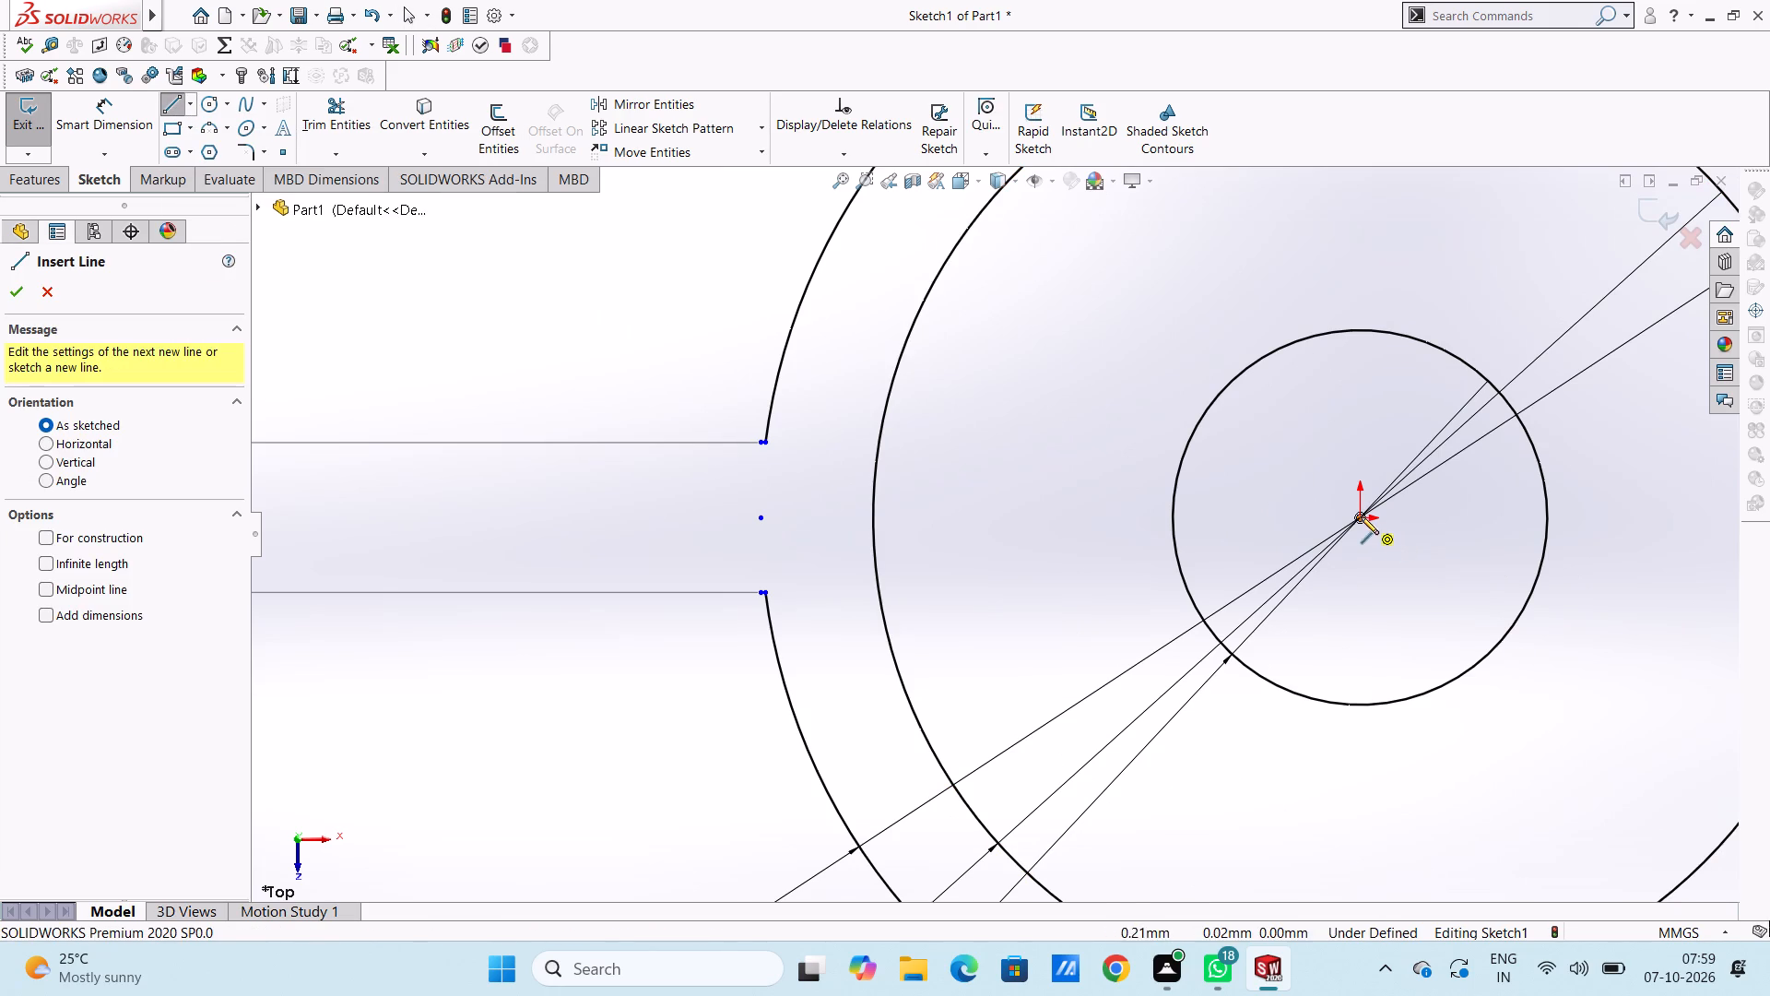
pyautogui.scroll(-2, 1024, 495)
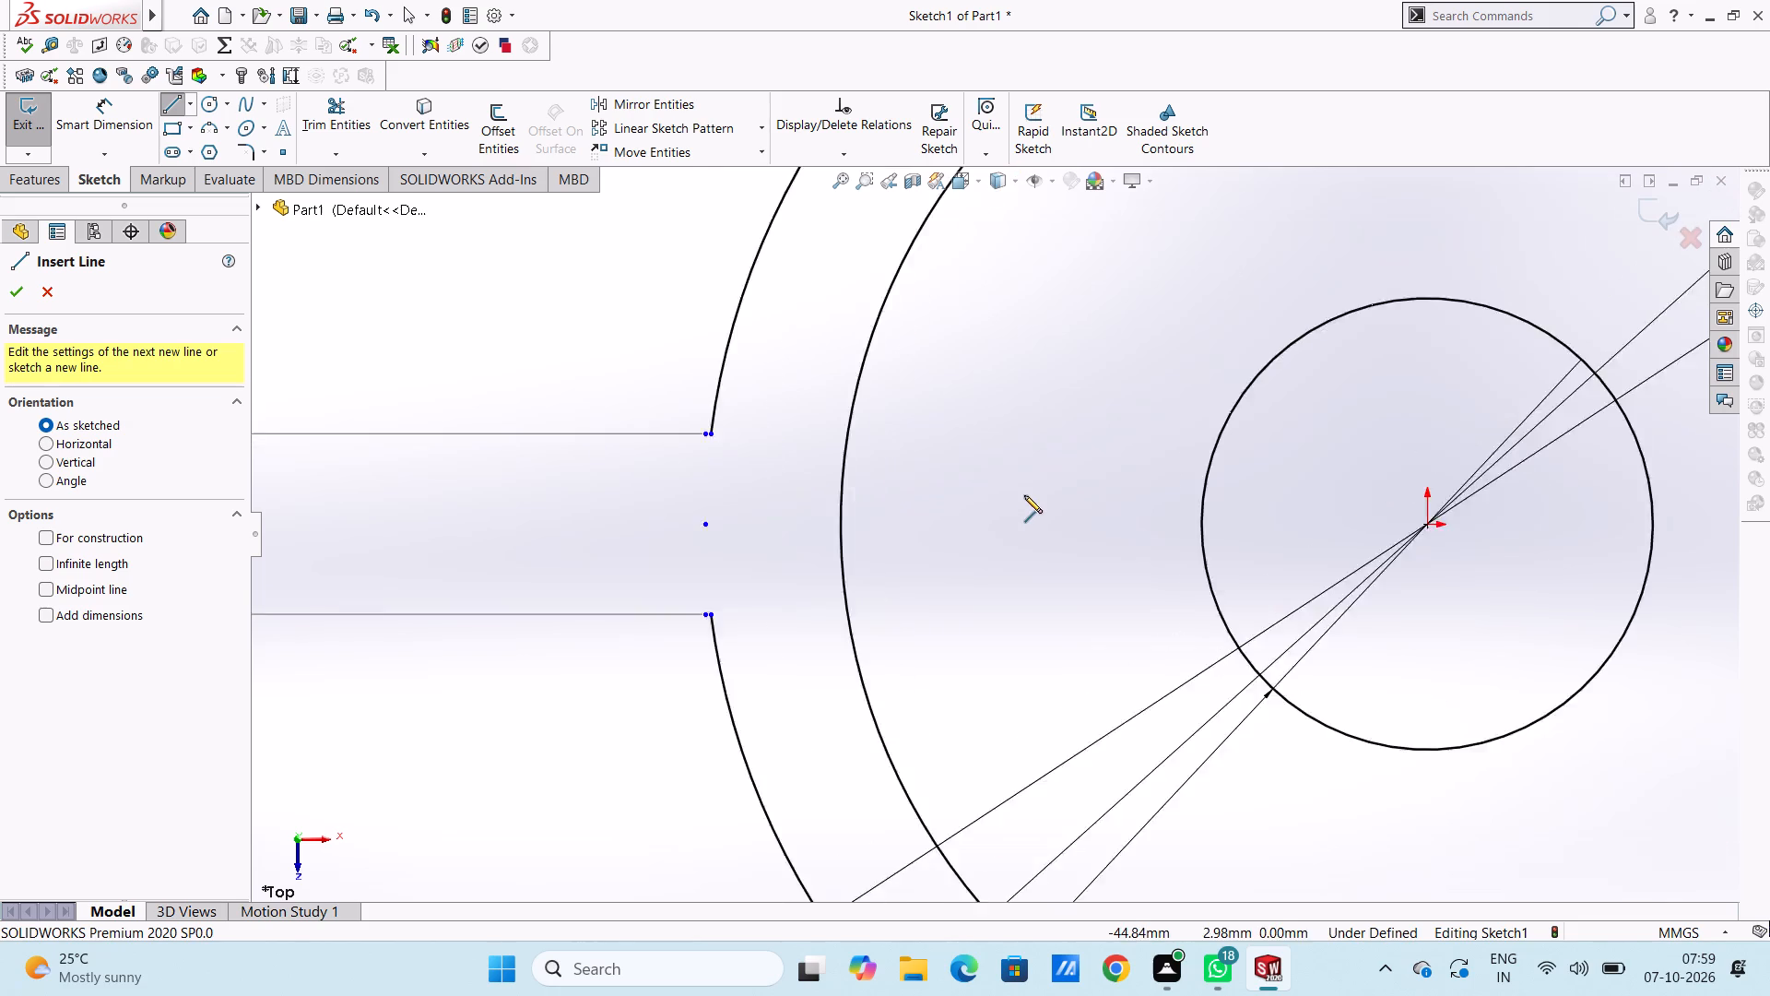
pyautogui.scroll(-3, 1024, 495)
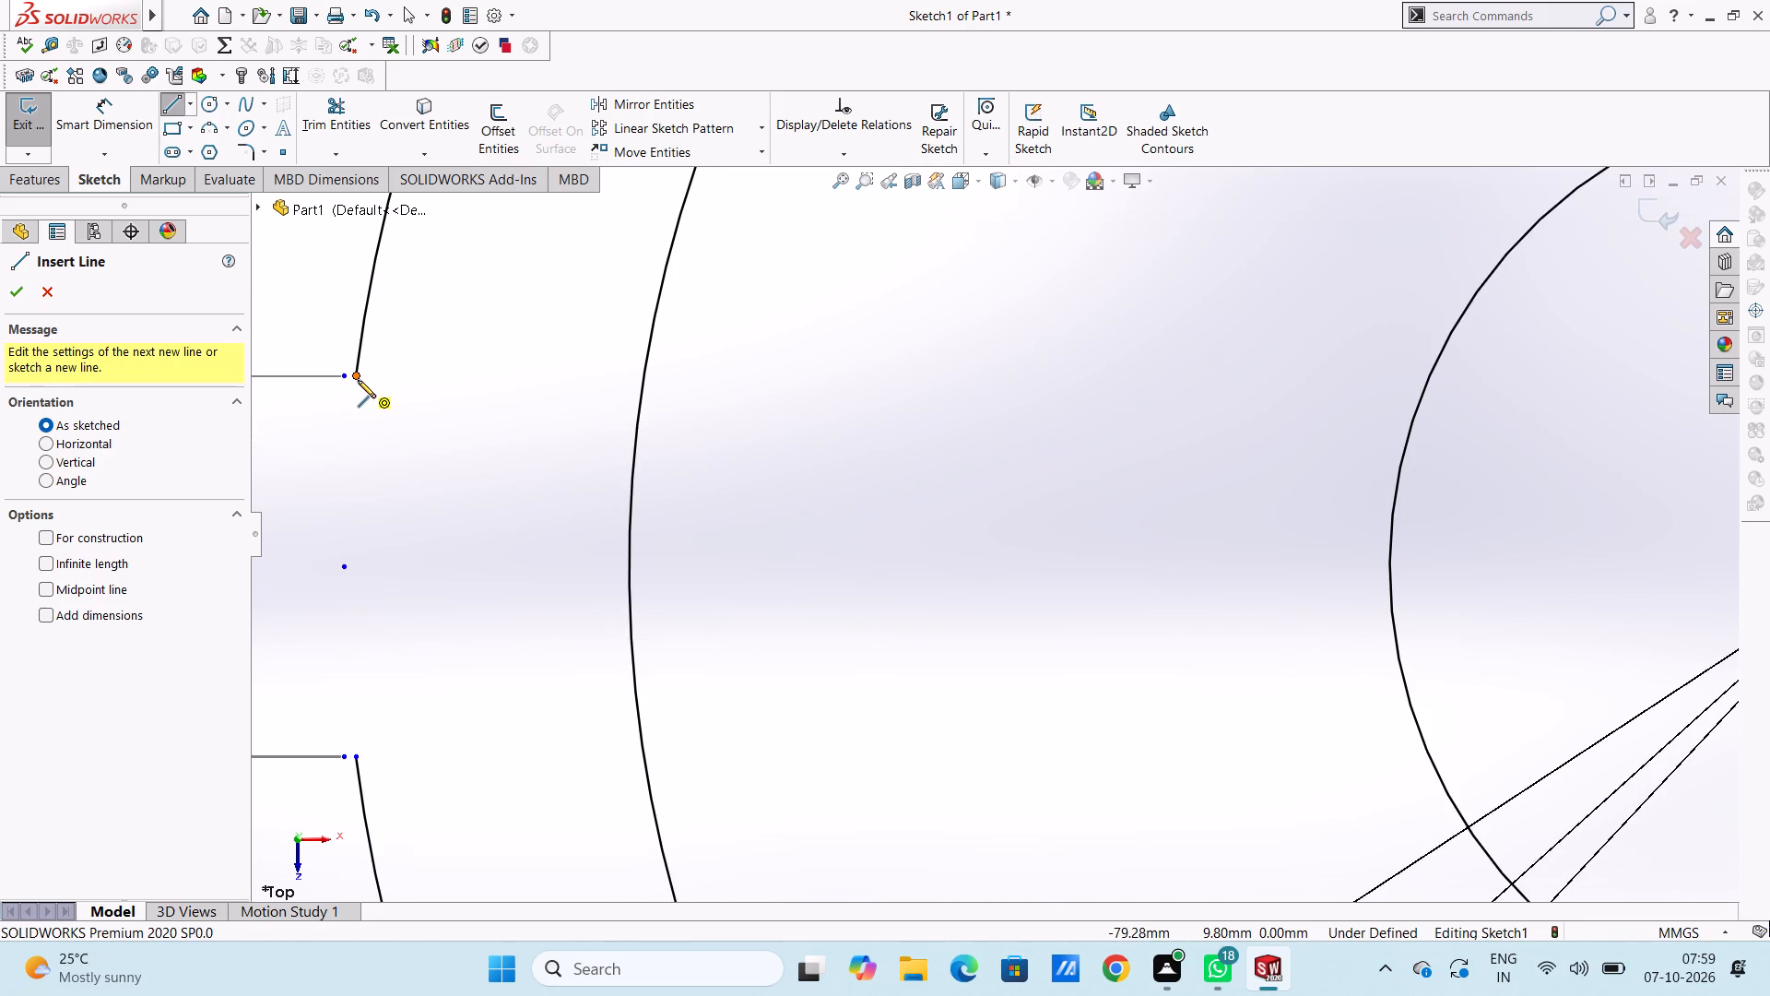
pyautogui.click(358, 380)
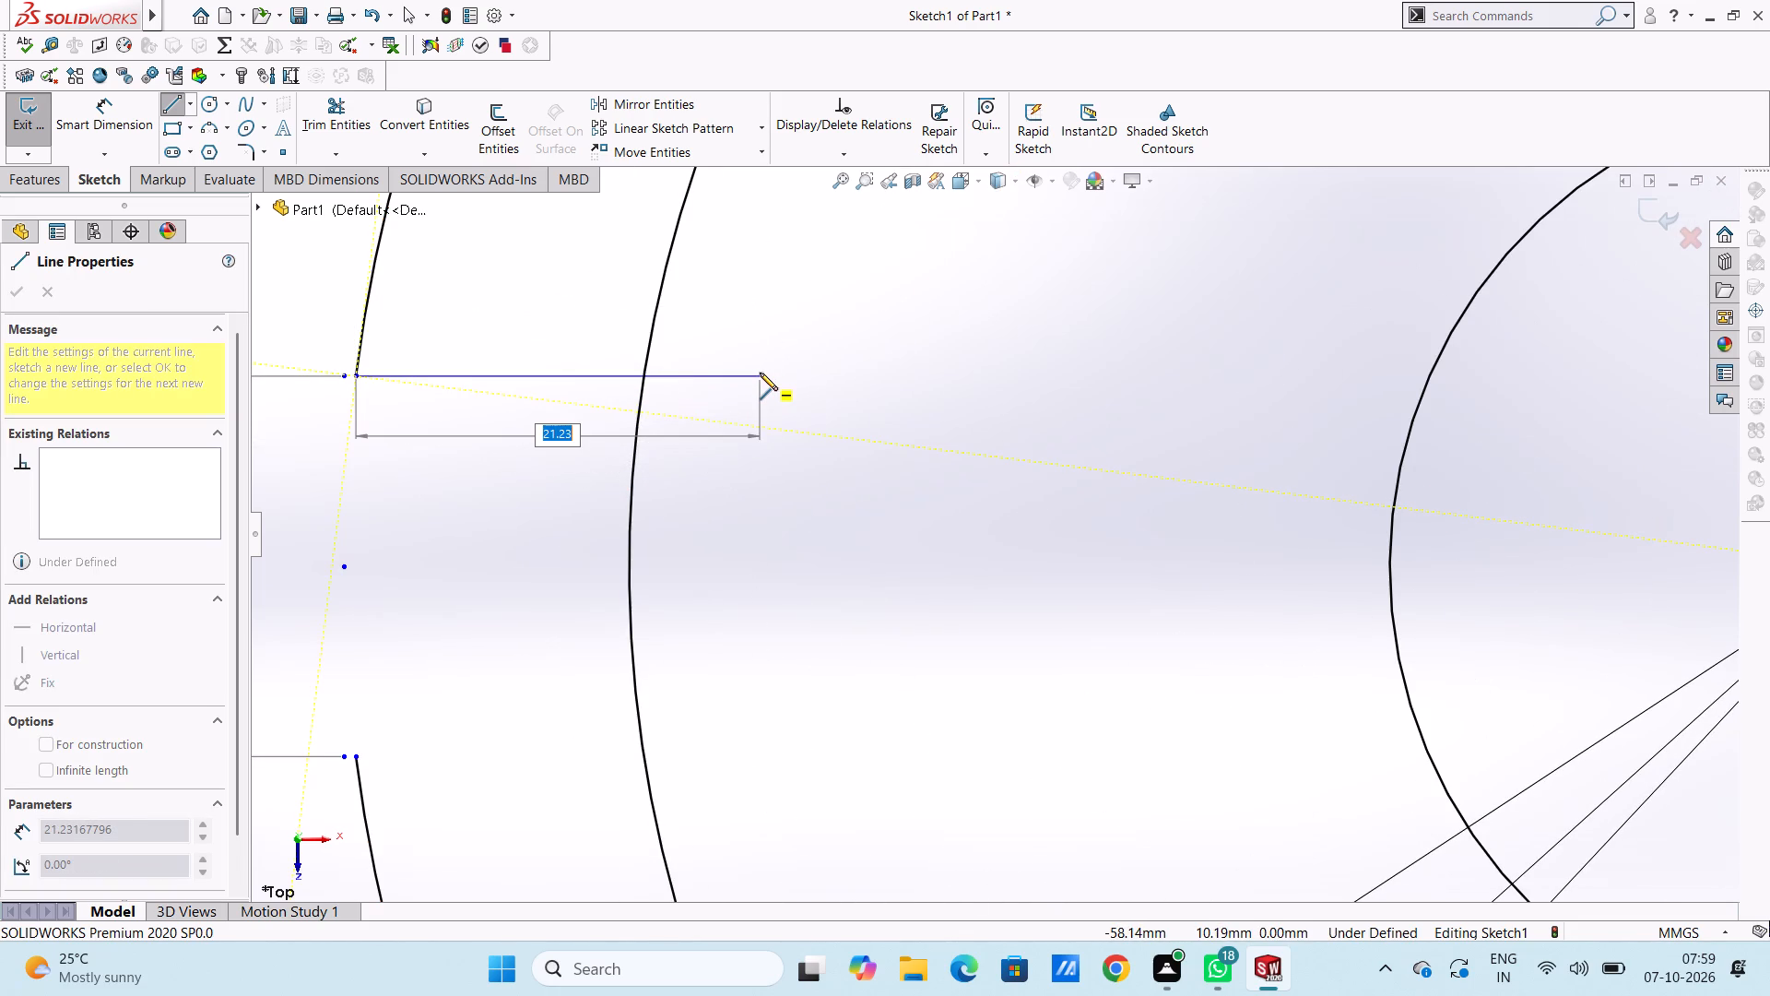
pyautogui.click(735, 375)
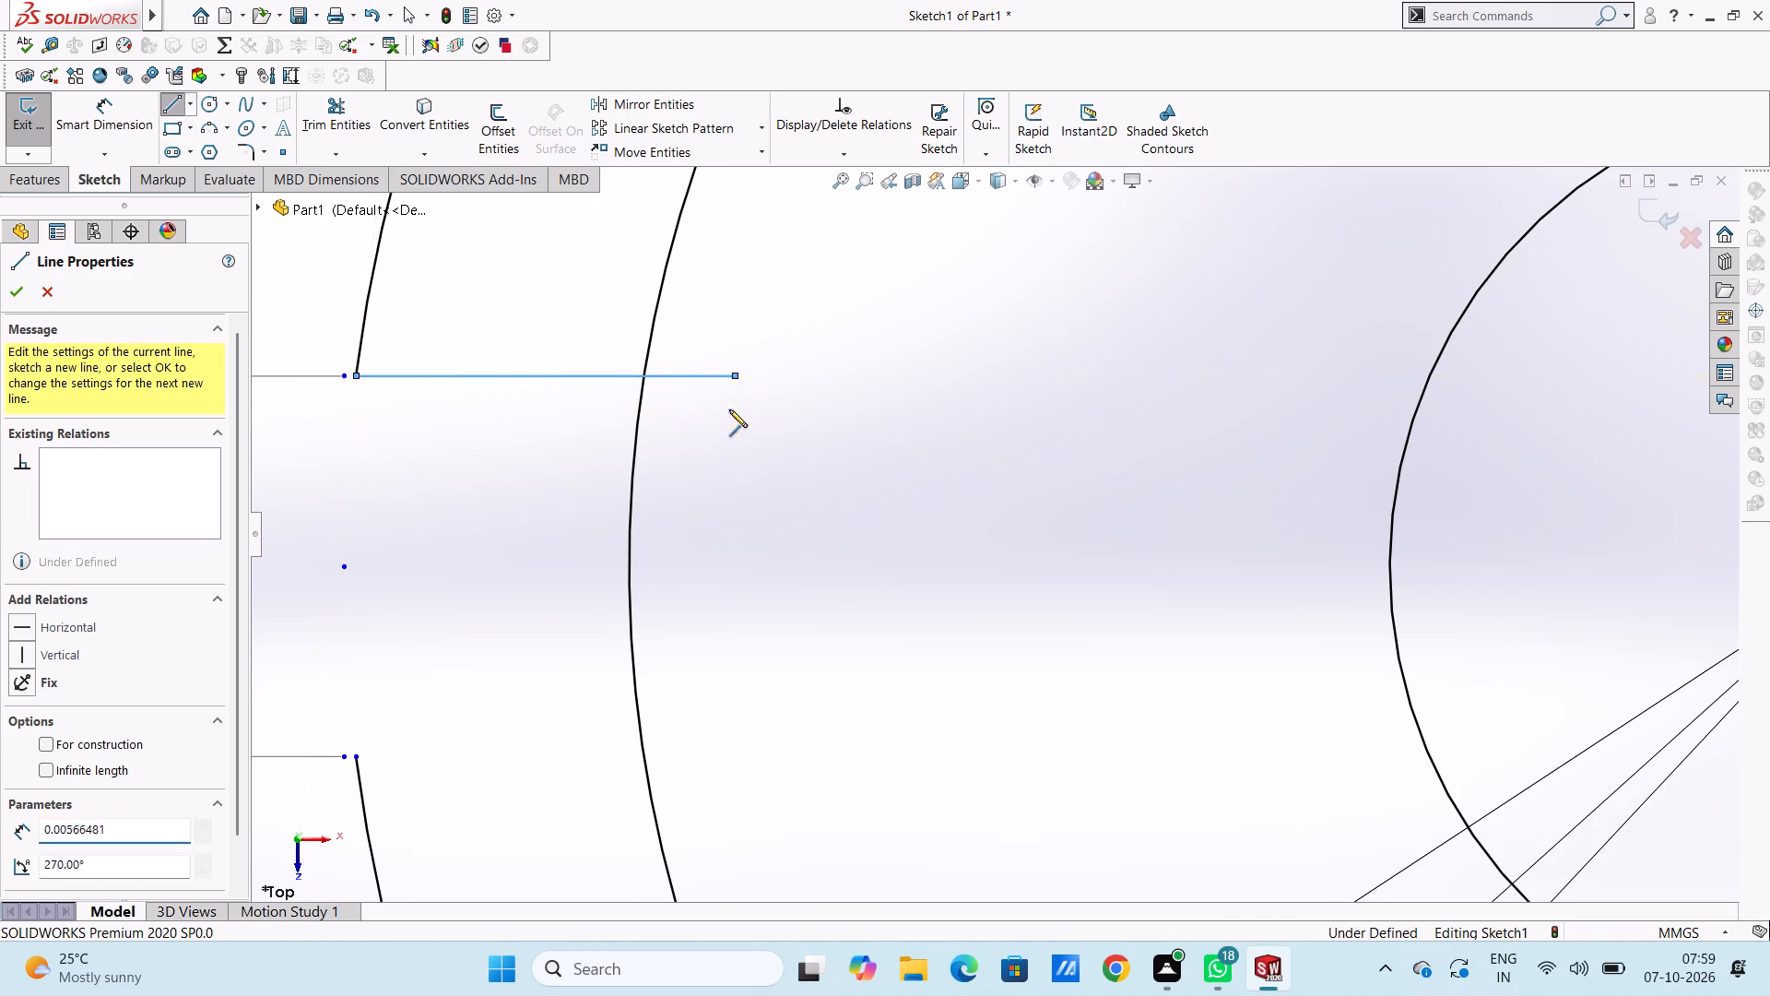
pyautogui.click(739, 762)
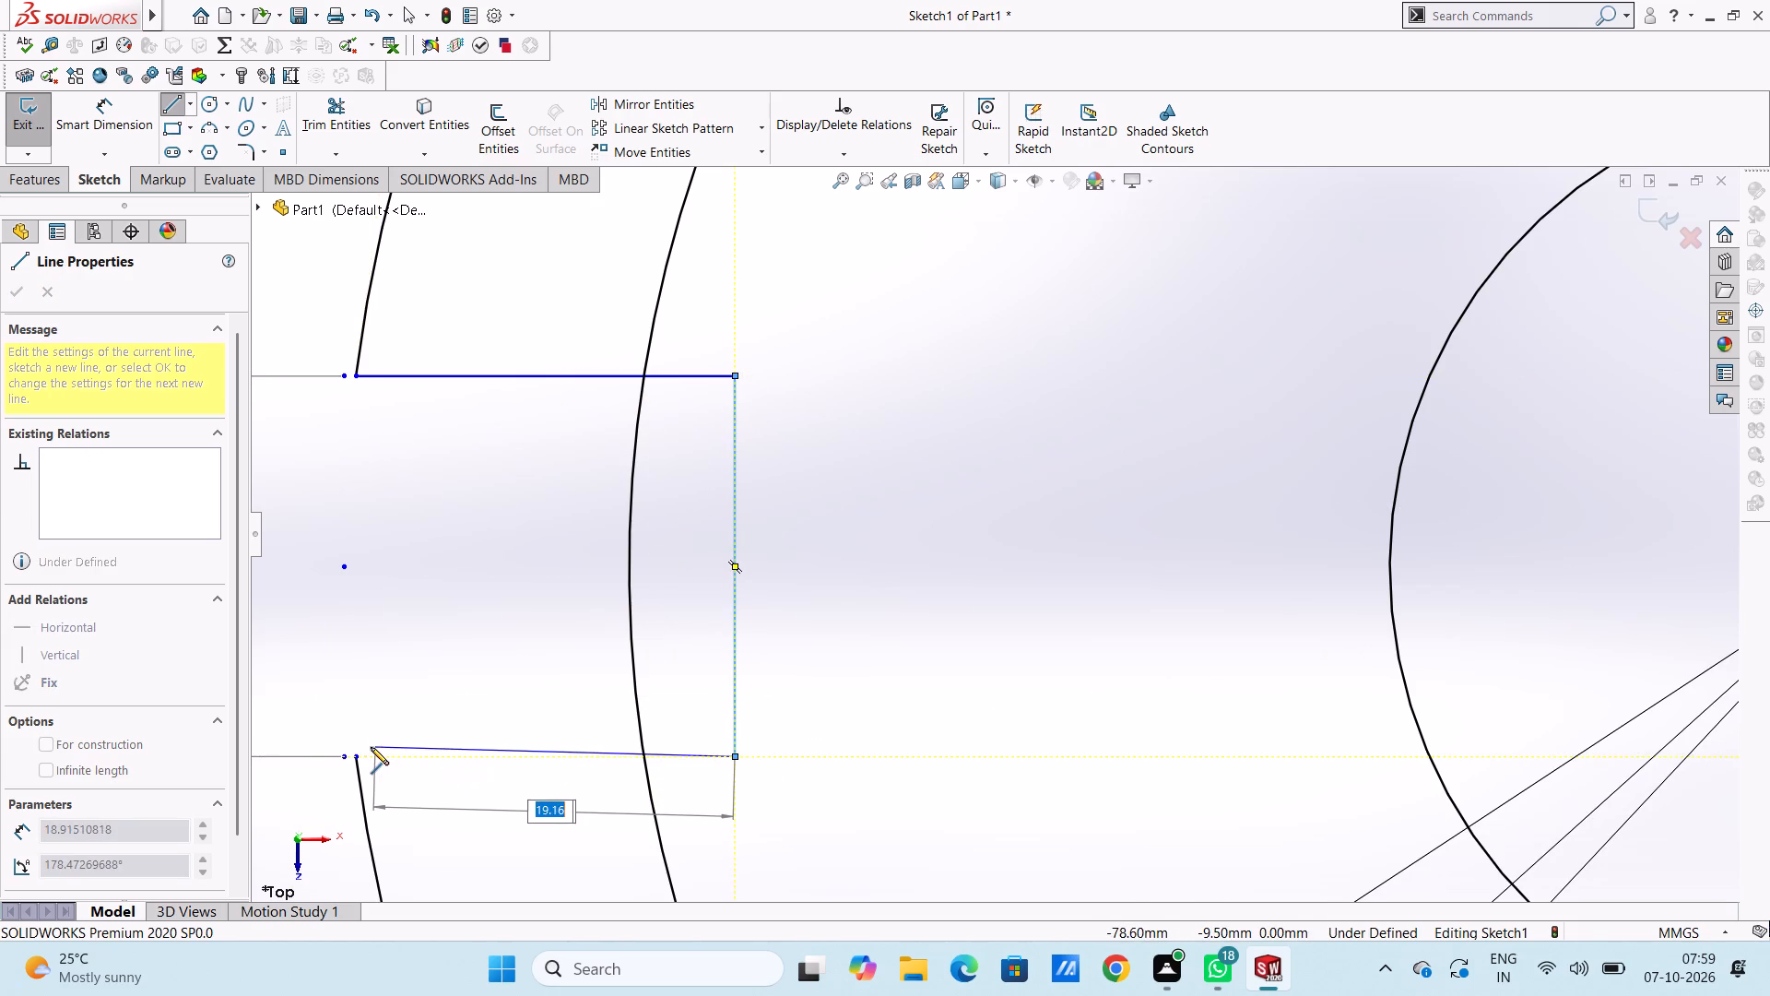
pyautogui.click(360, 756)
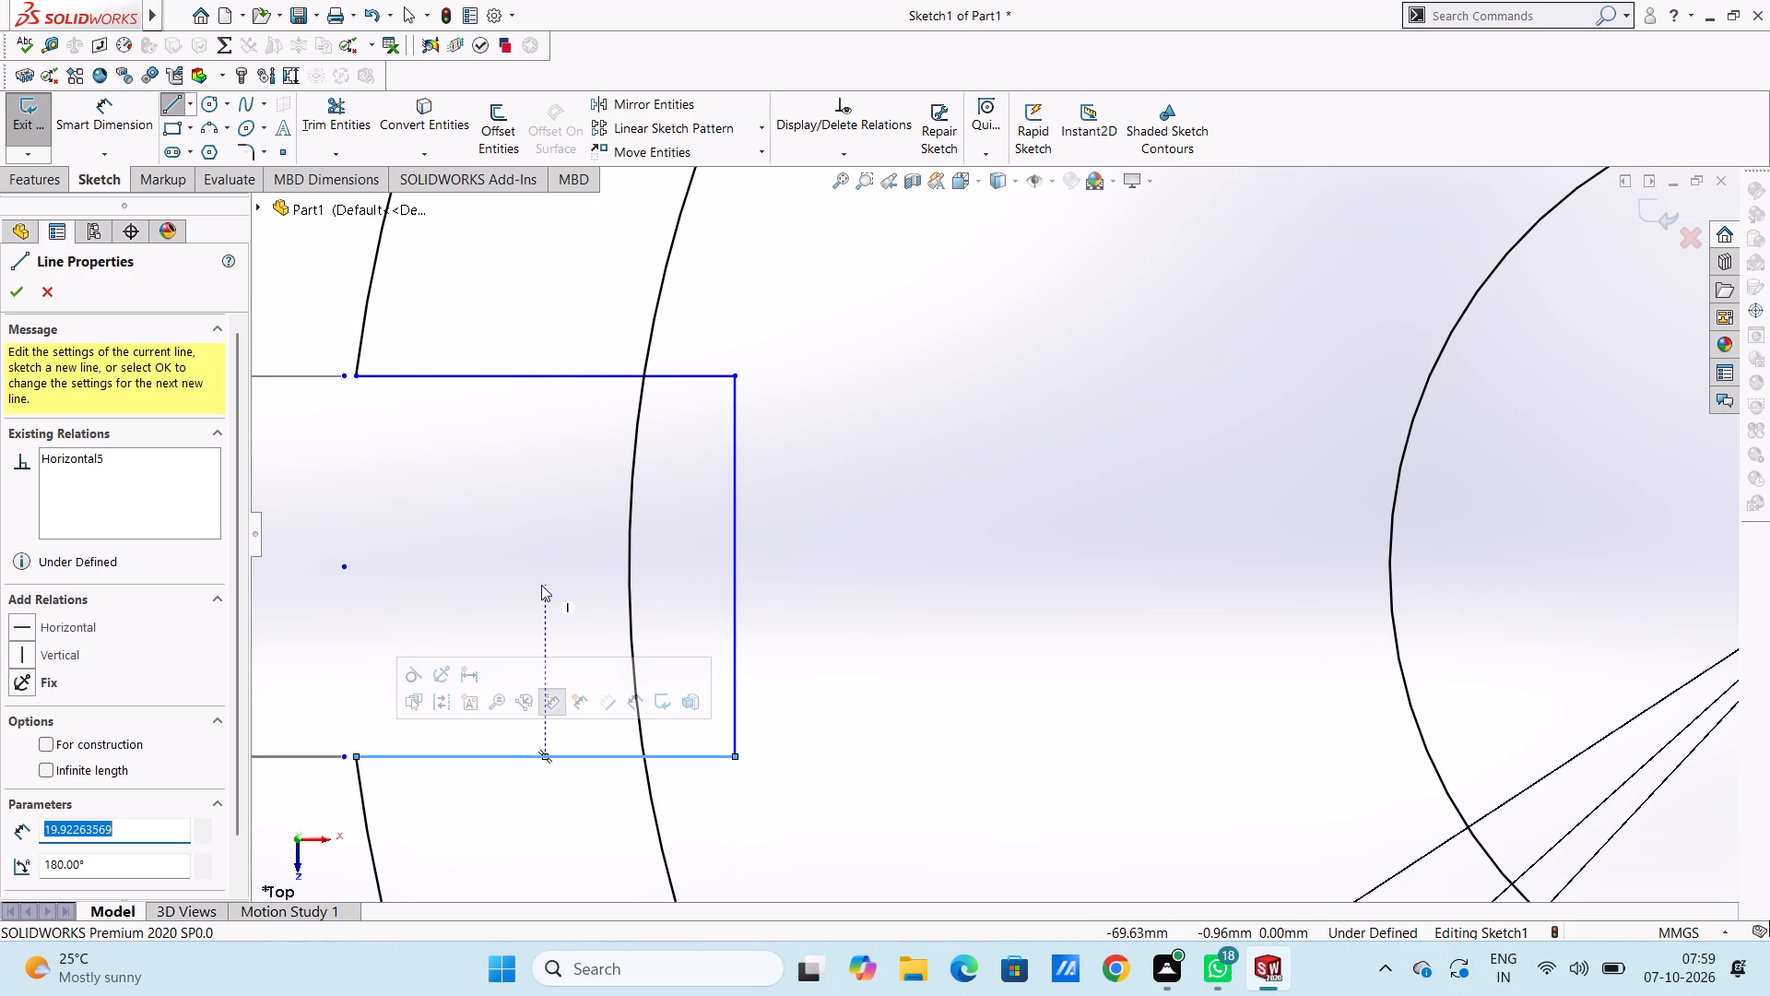
pyautogui.press('Escape')
pyautogui.press('Escape')
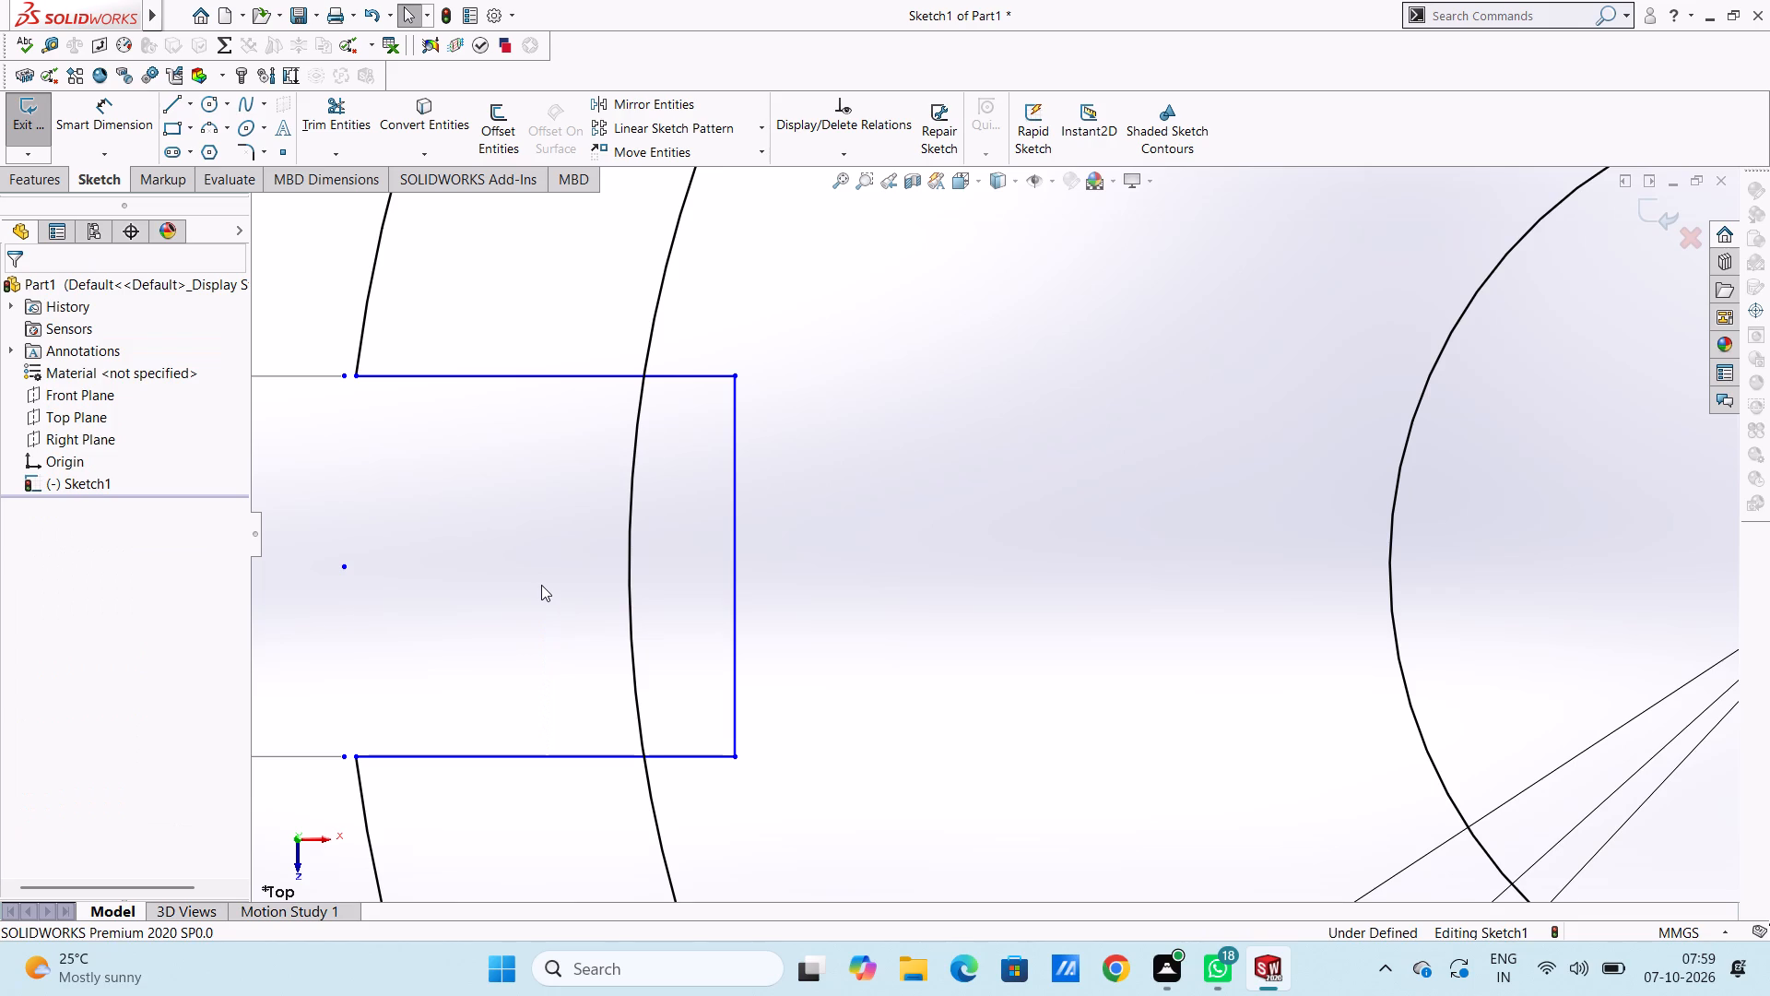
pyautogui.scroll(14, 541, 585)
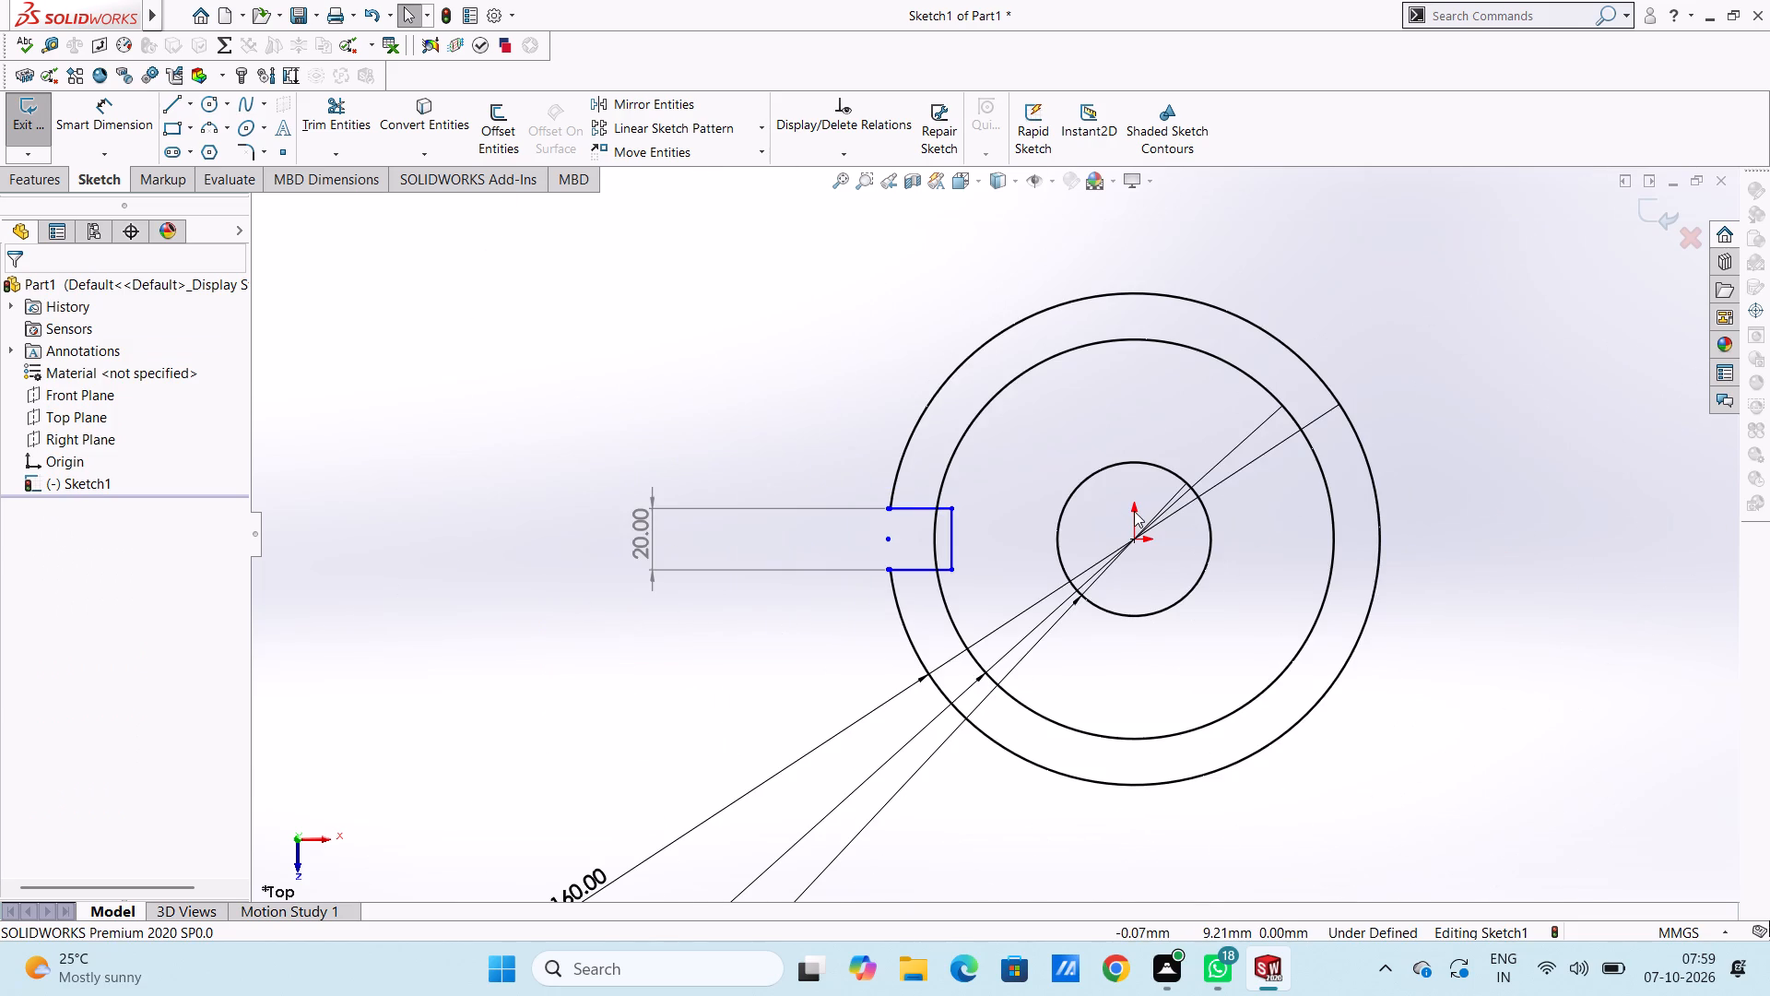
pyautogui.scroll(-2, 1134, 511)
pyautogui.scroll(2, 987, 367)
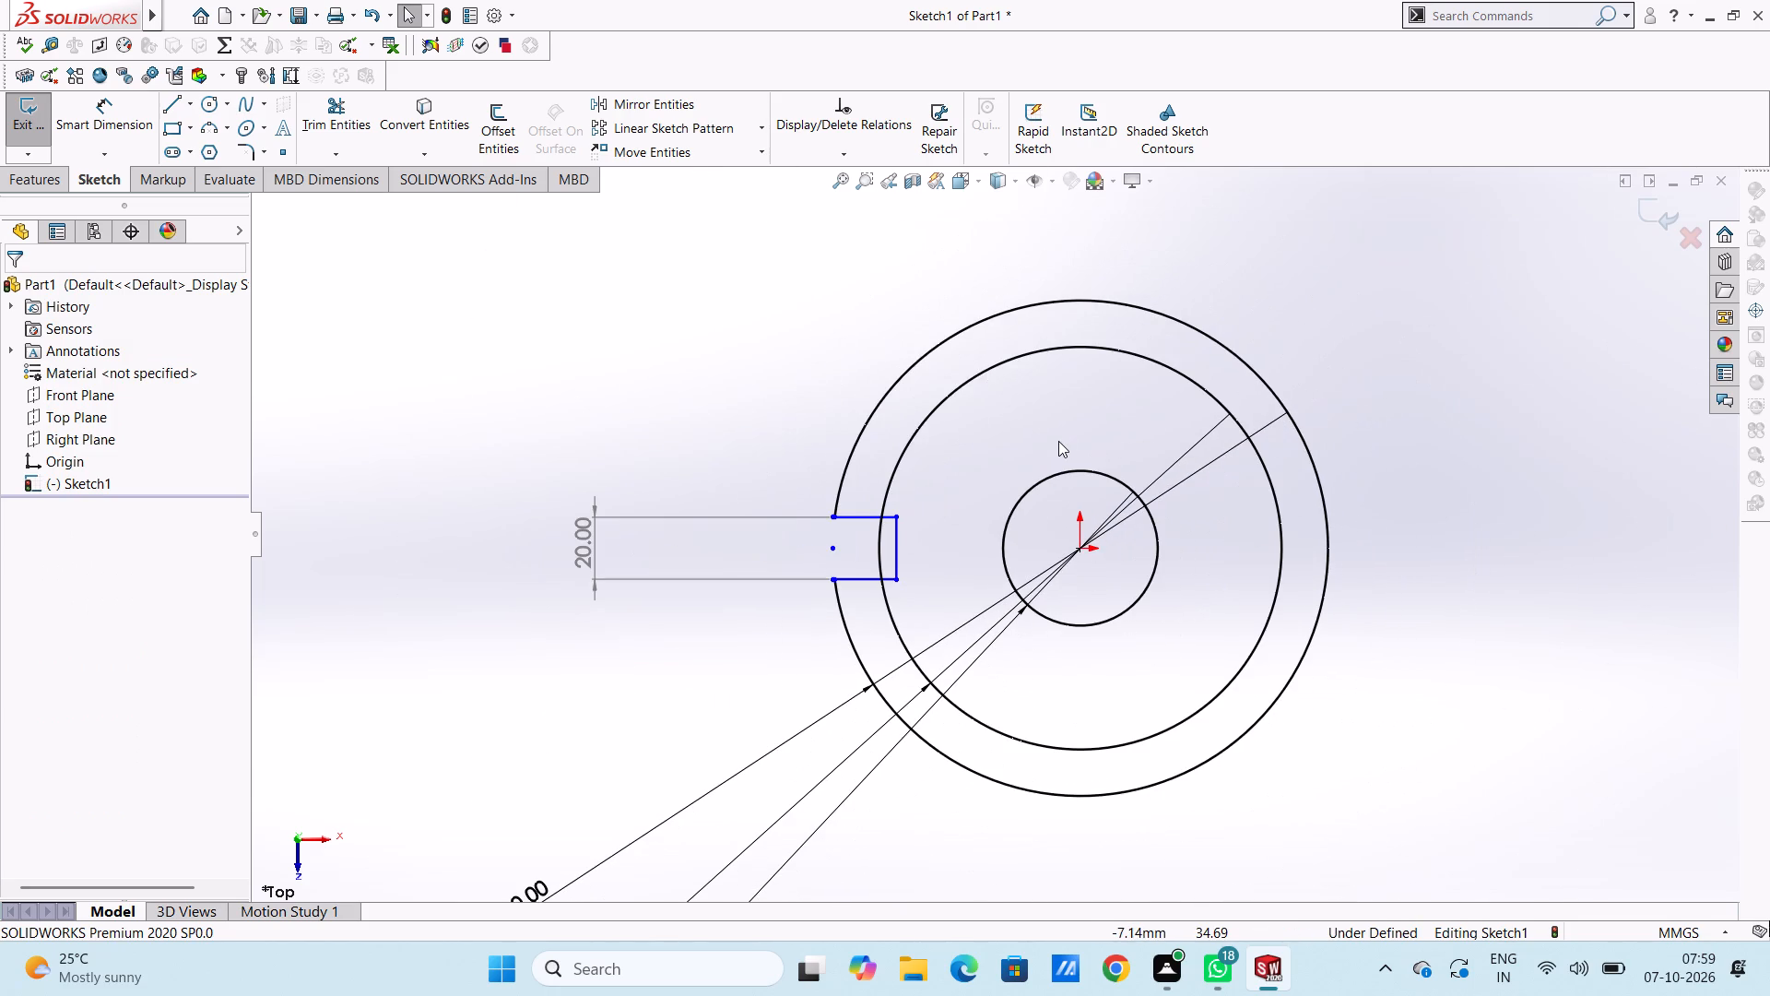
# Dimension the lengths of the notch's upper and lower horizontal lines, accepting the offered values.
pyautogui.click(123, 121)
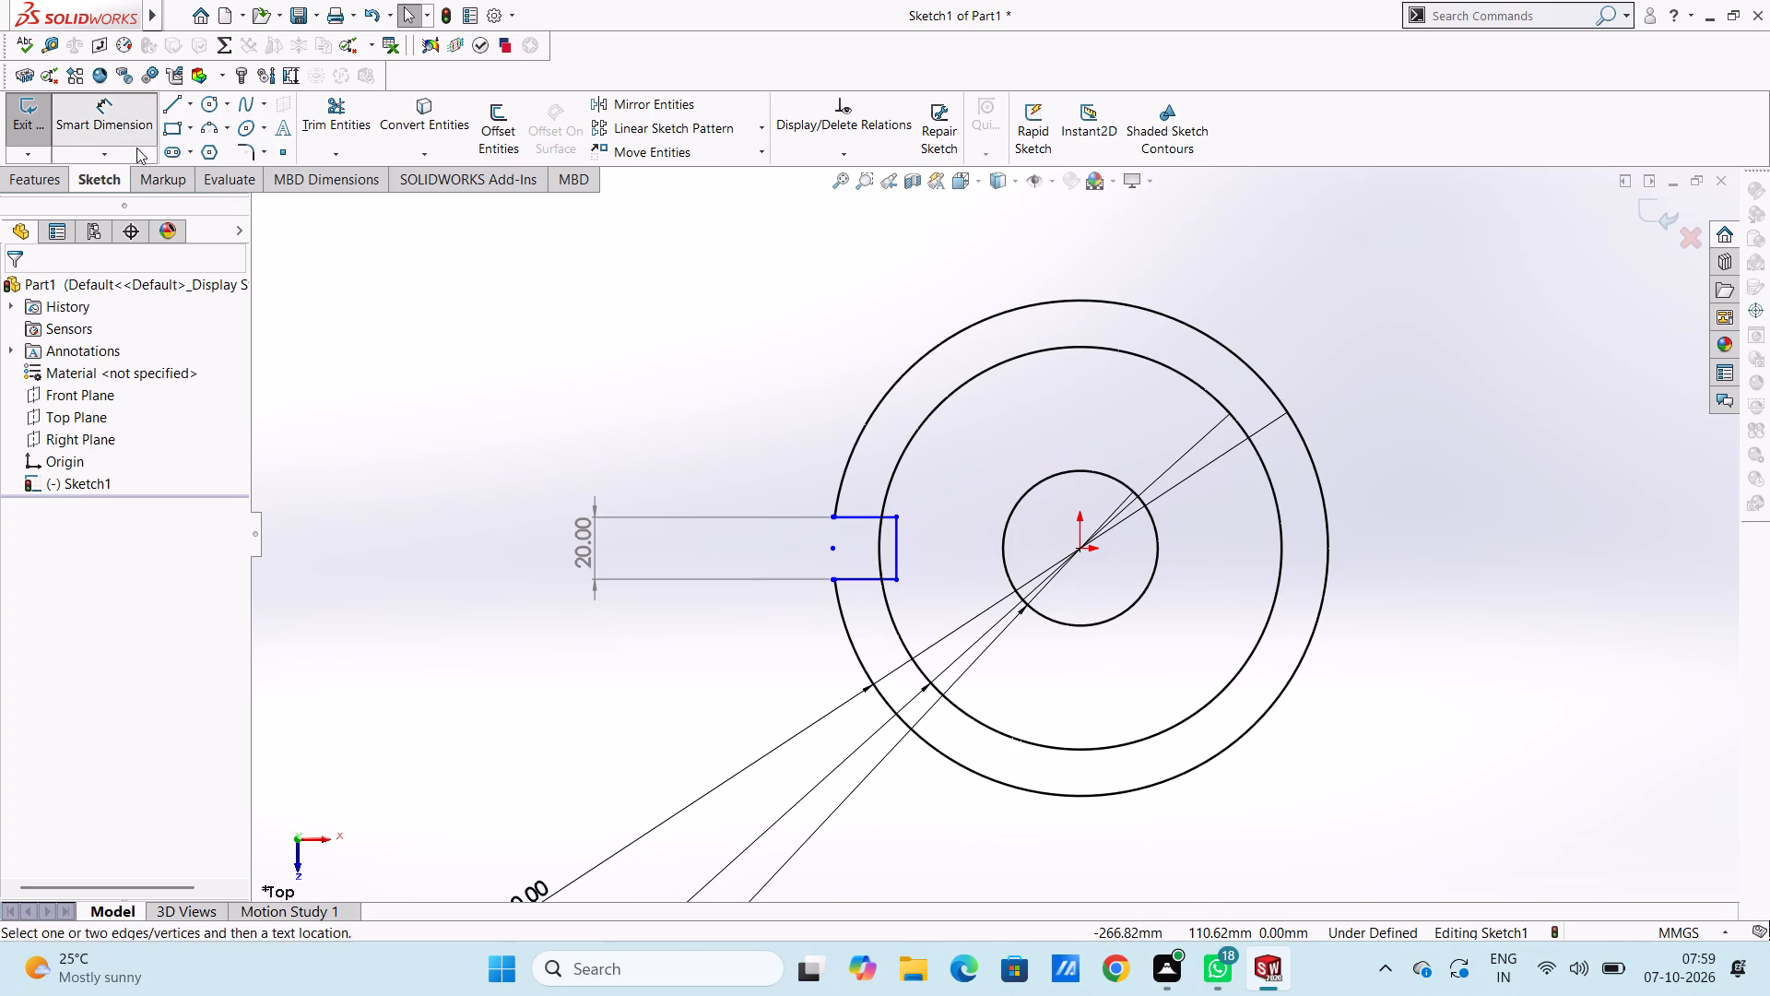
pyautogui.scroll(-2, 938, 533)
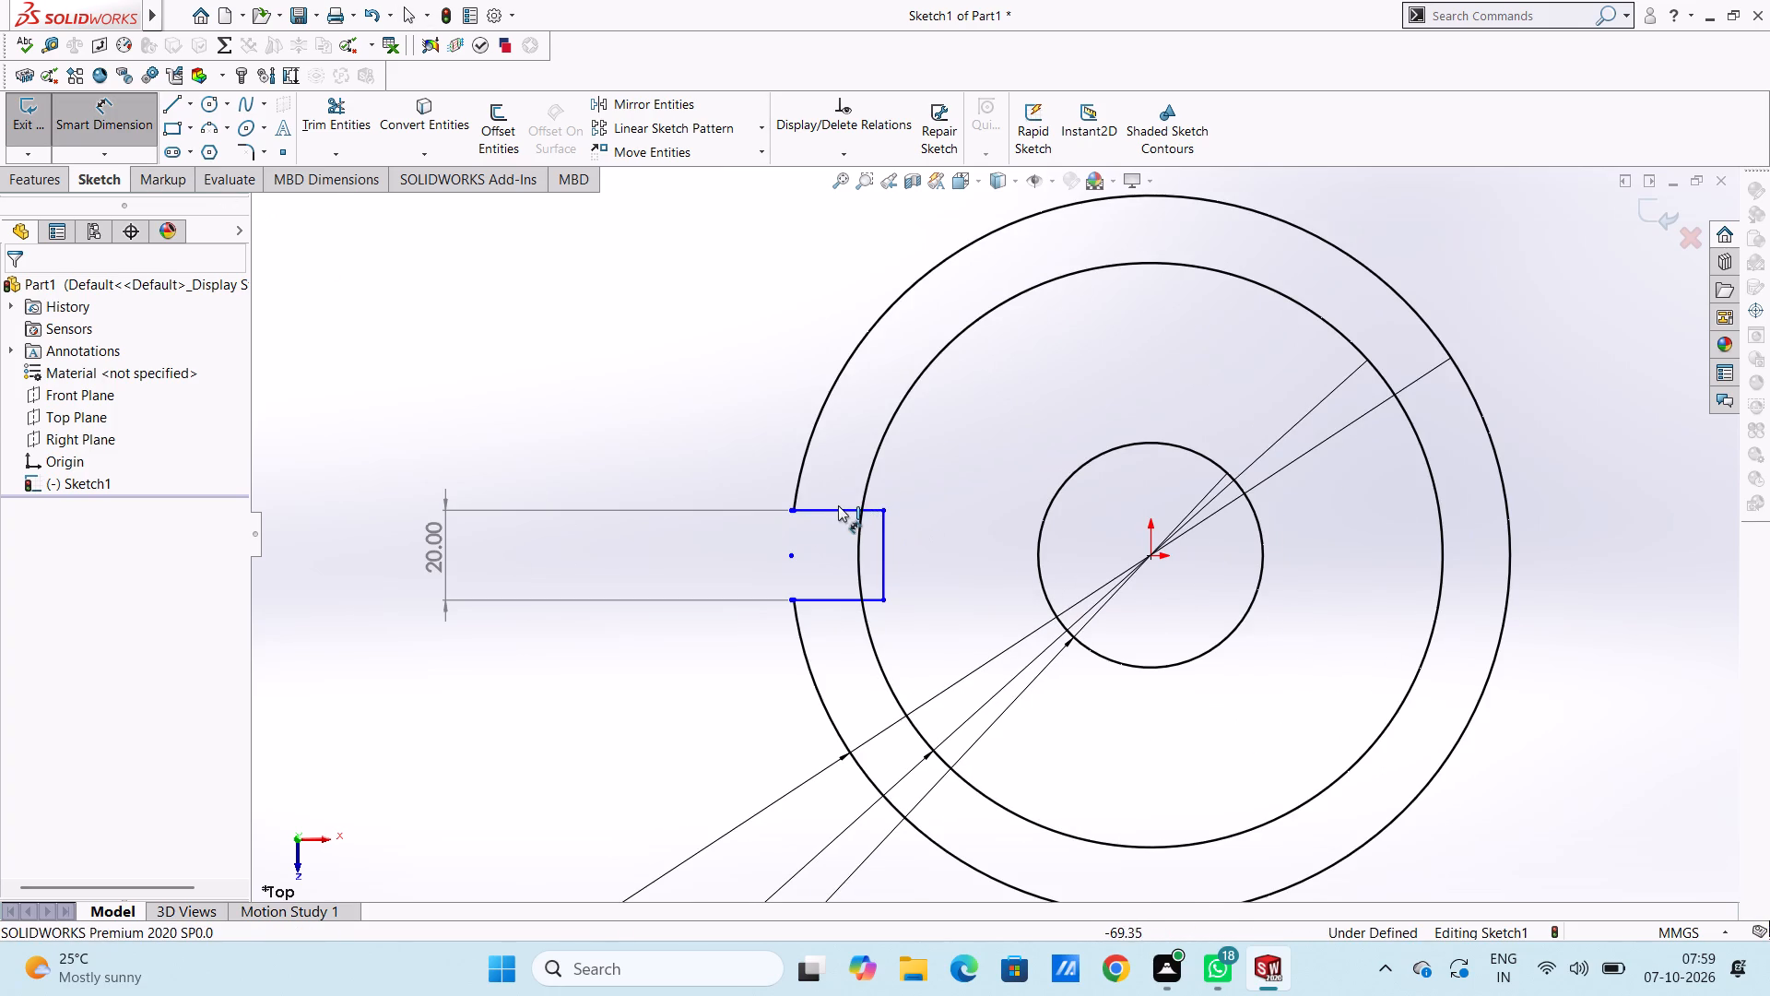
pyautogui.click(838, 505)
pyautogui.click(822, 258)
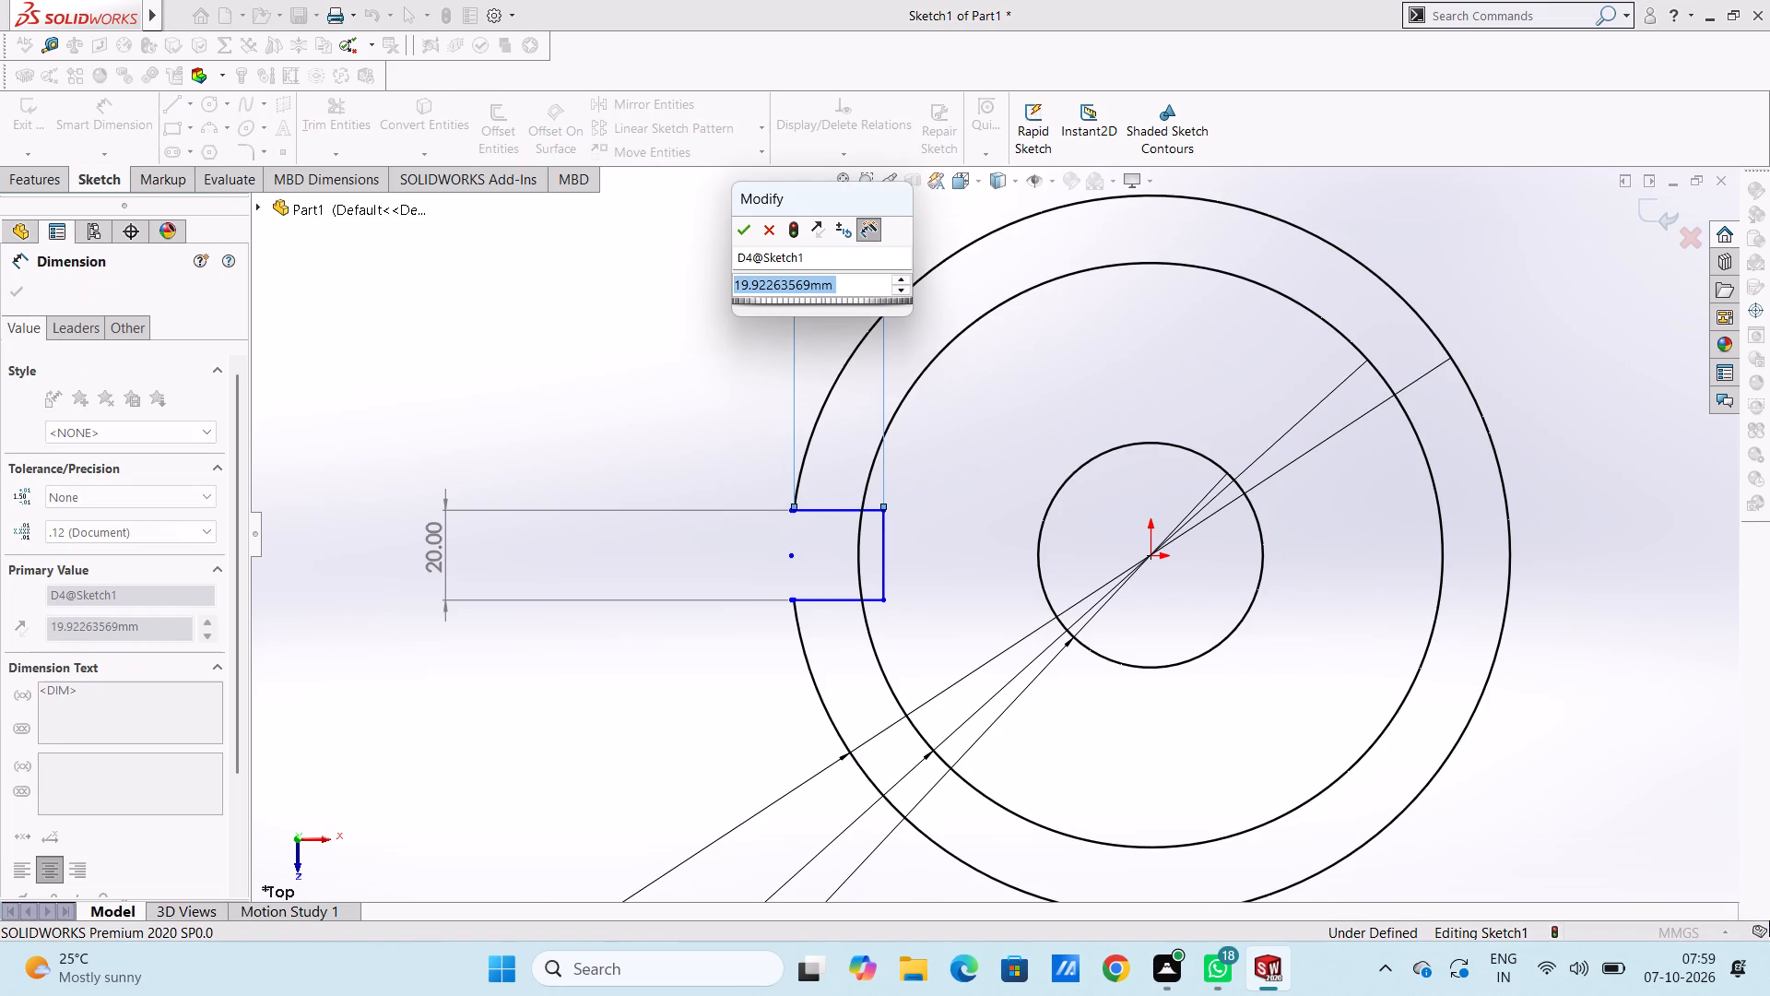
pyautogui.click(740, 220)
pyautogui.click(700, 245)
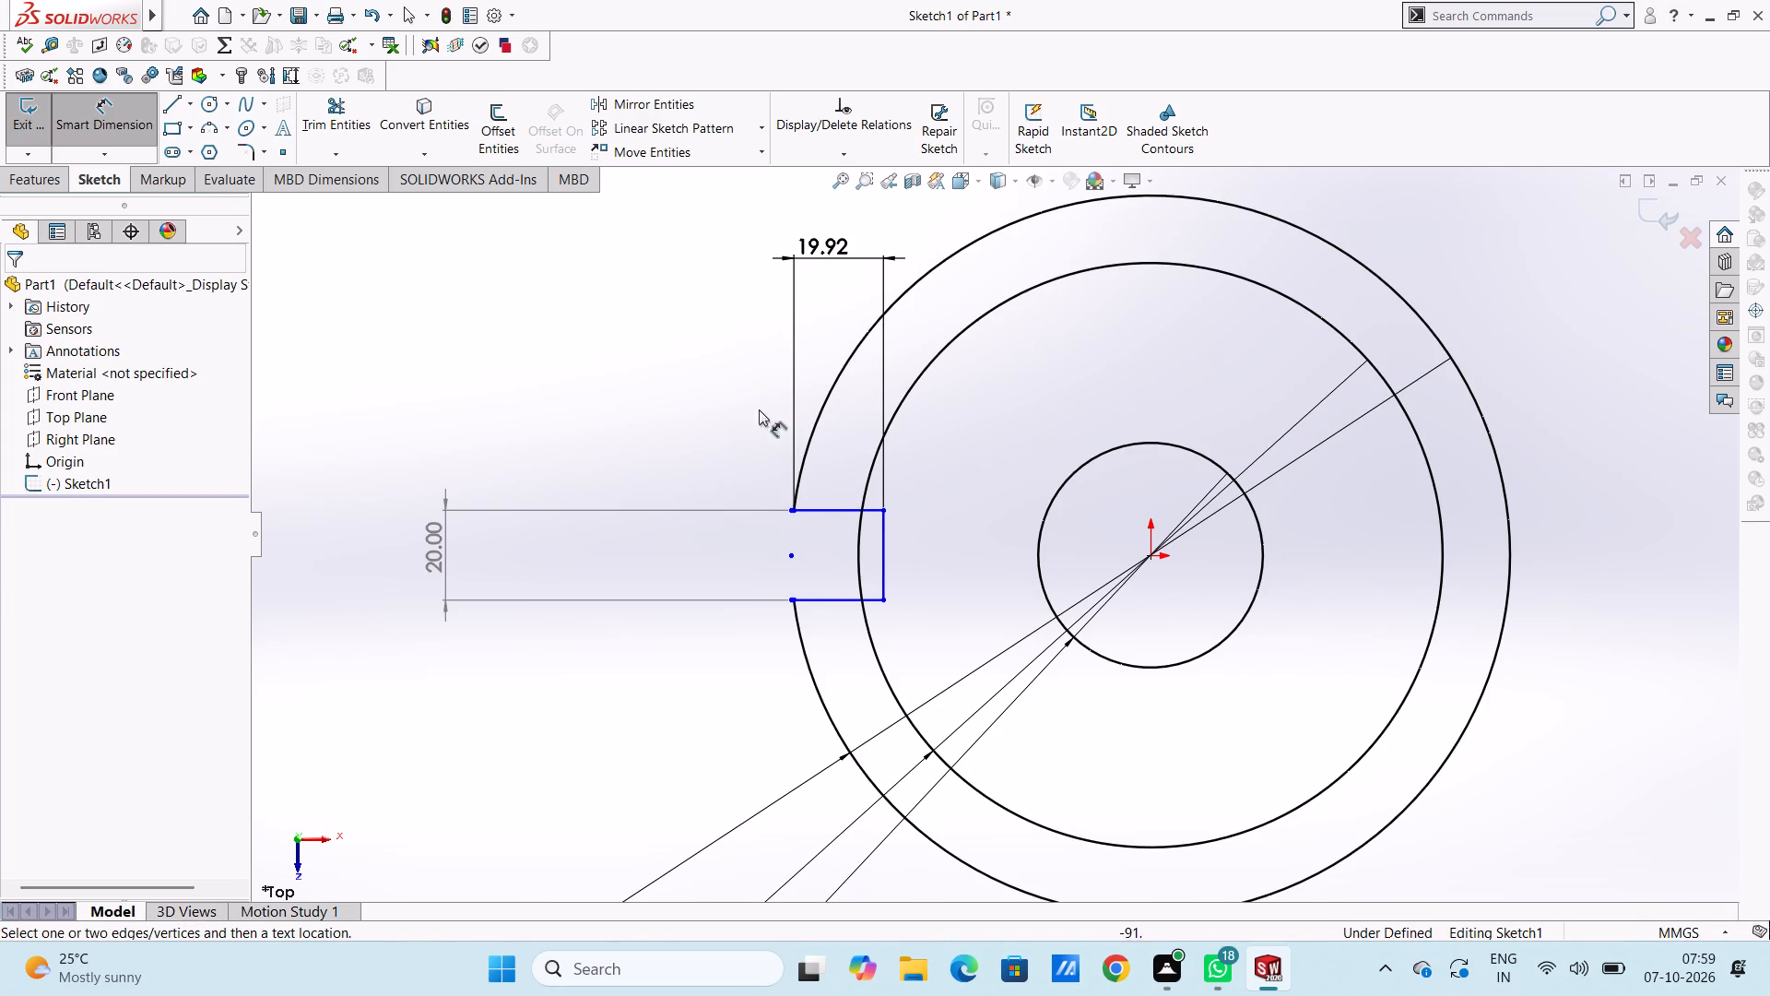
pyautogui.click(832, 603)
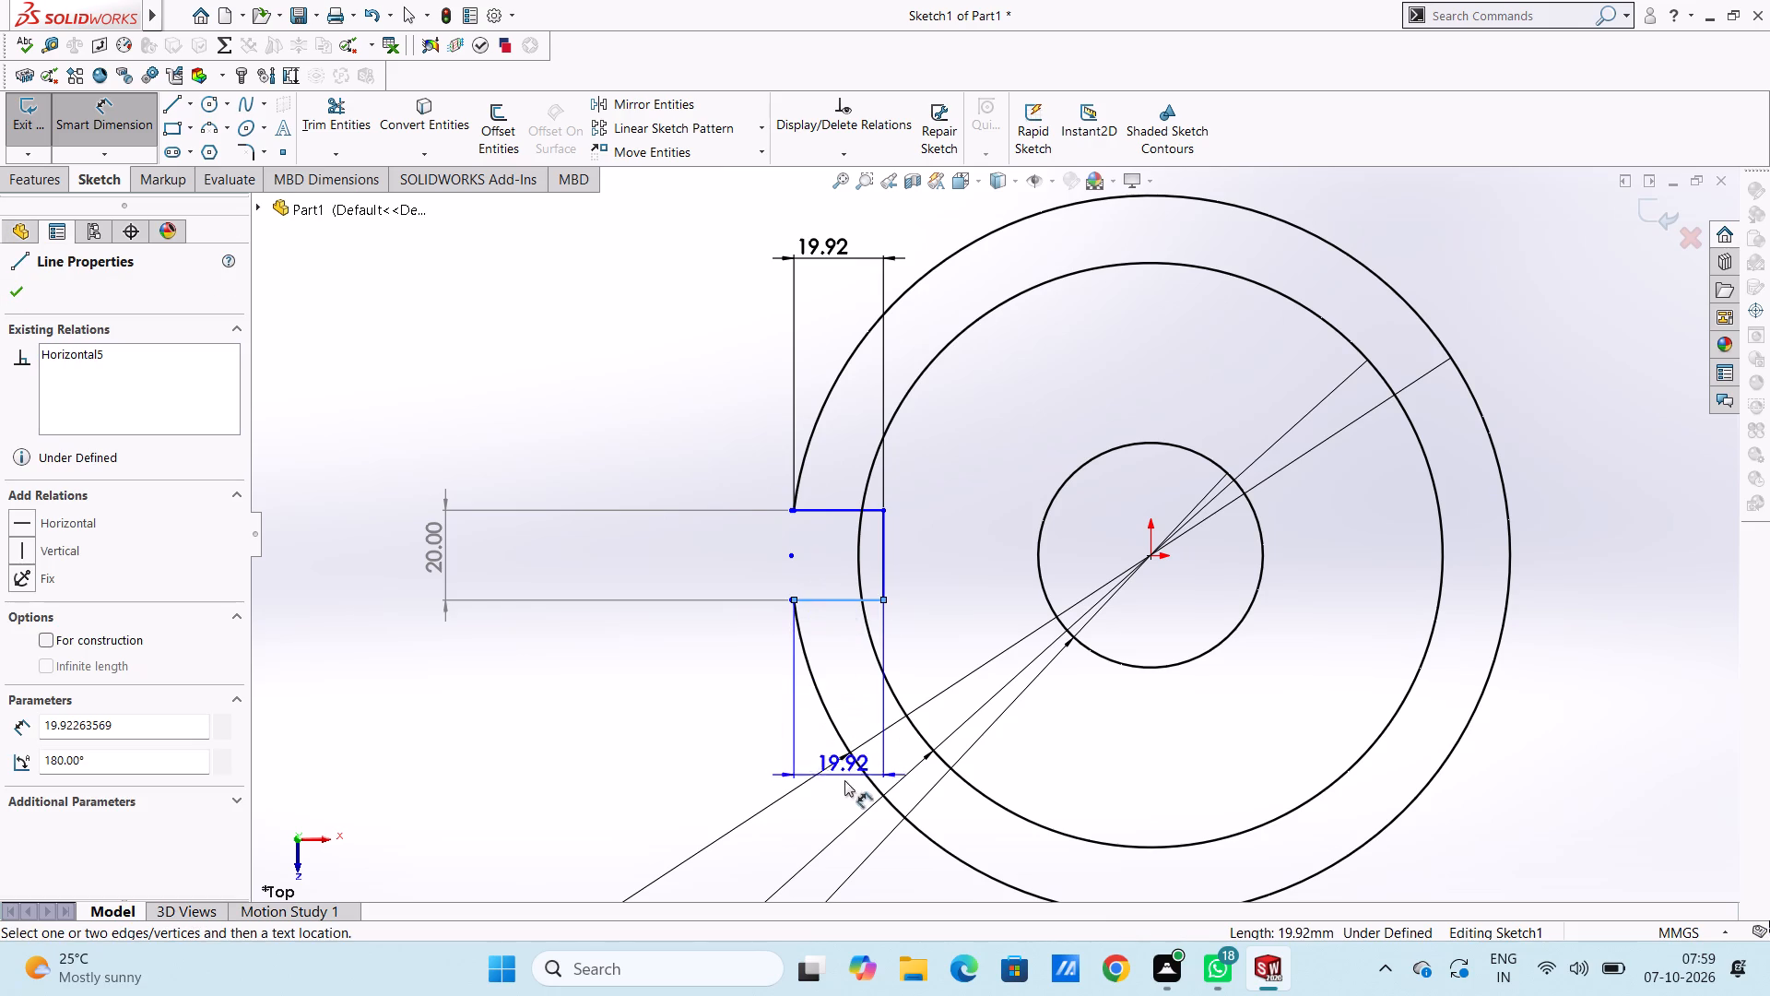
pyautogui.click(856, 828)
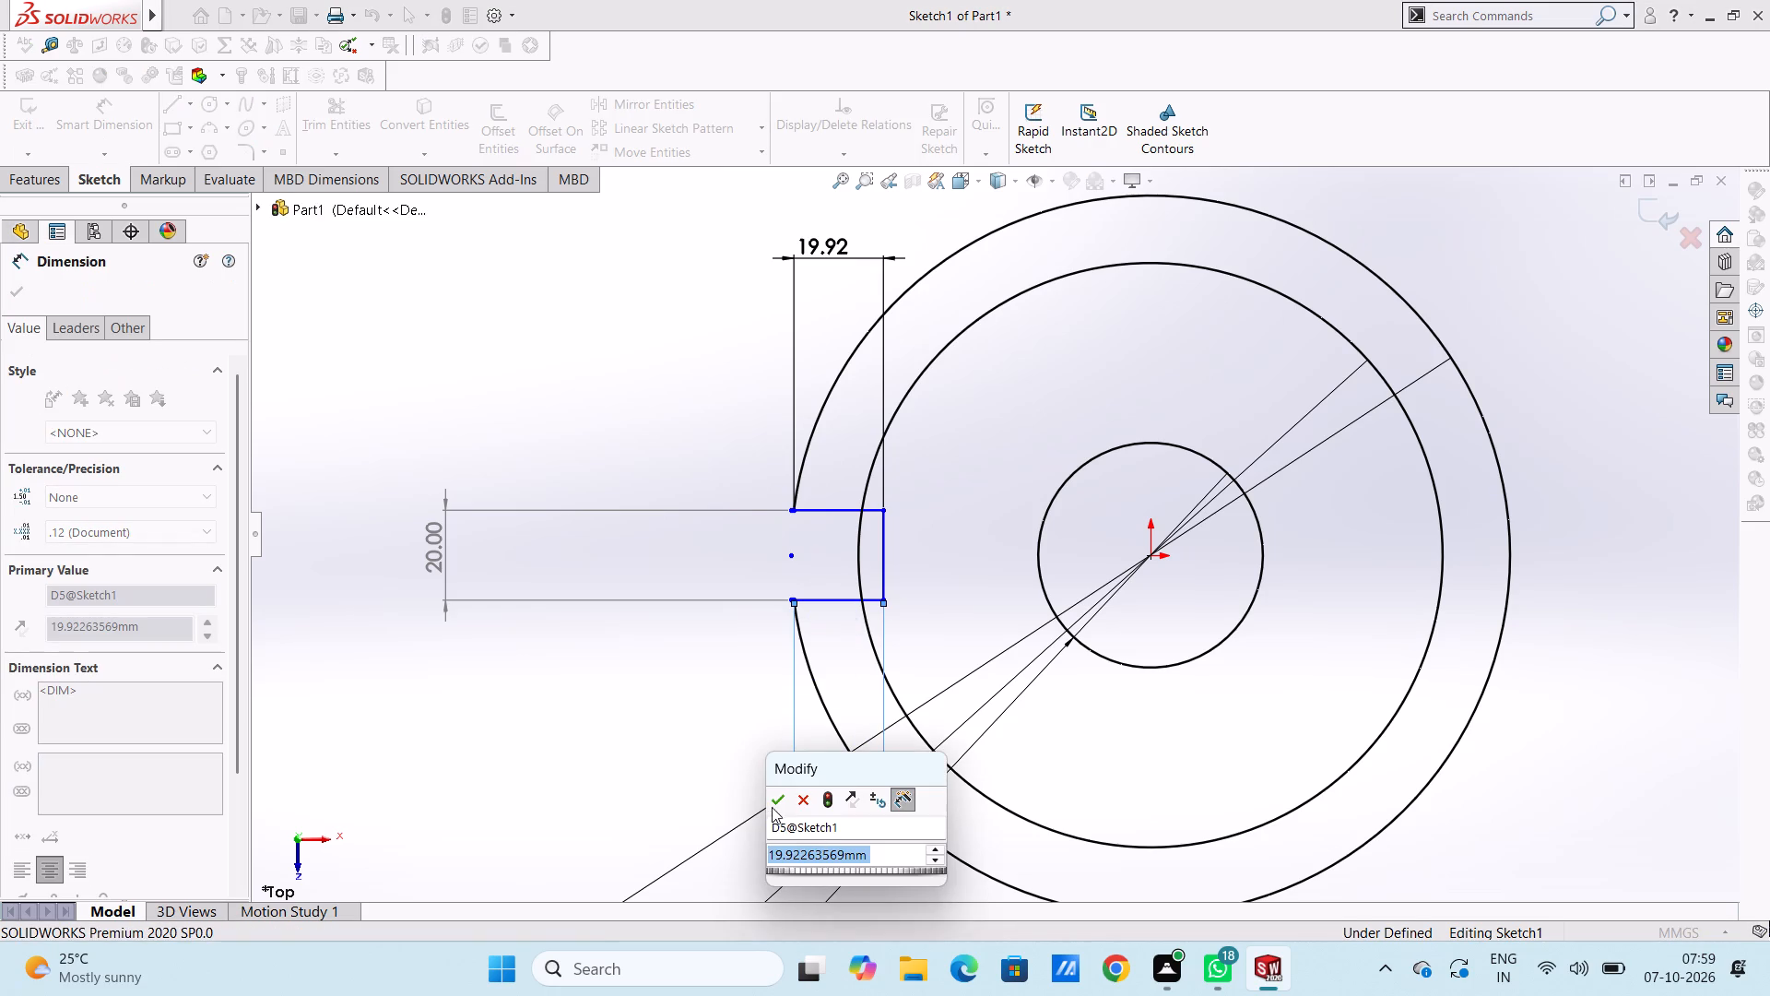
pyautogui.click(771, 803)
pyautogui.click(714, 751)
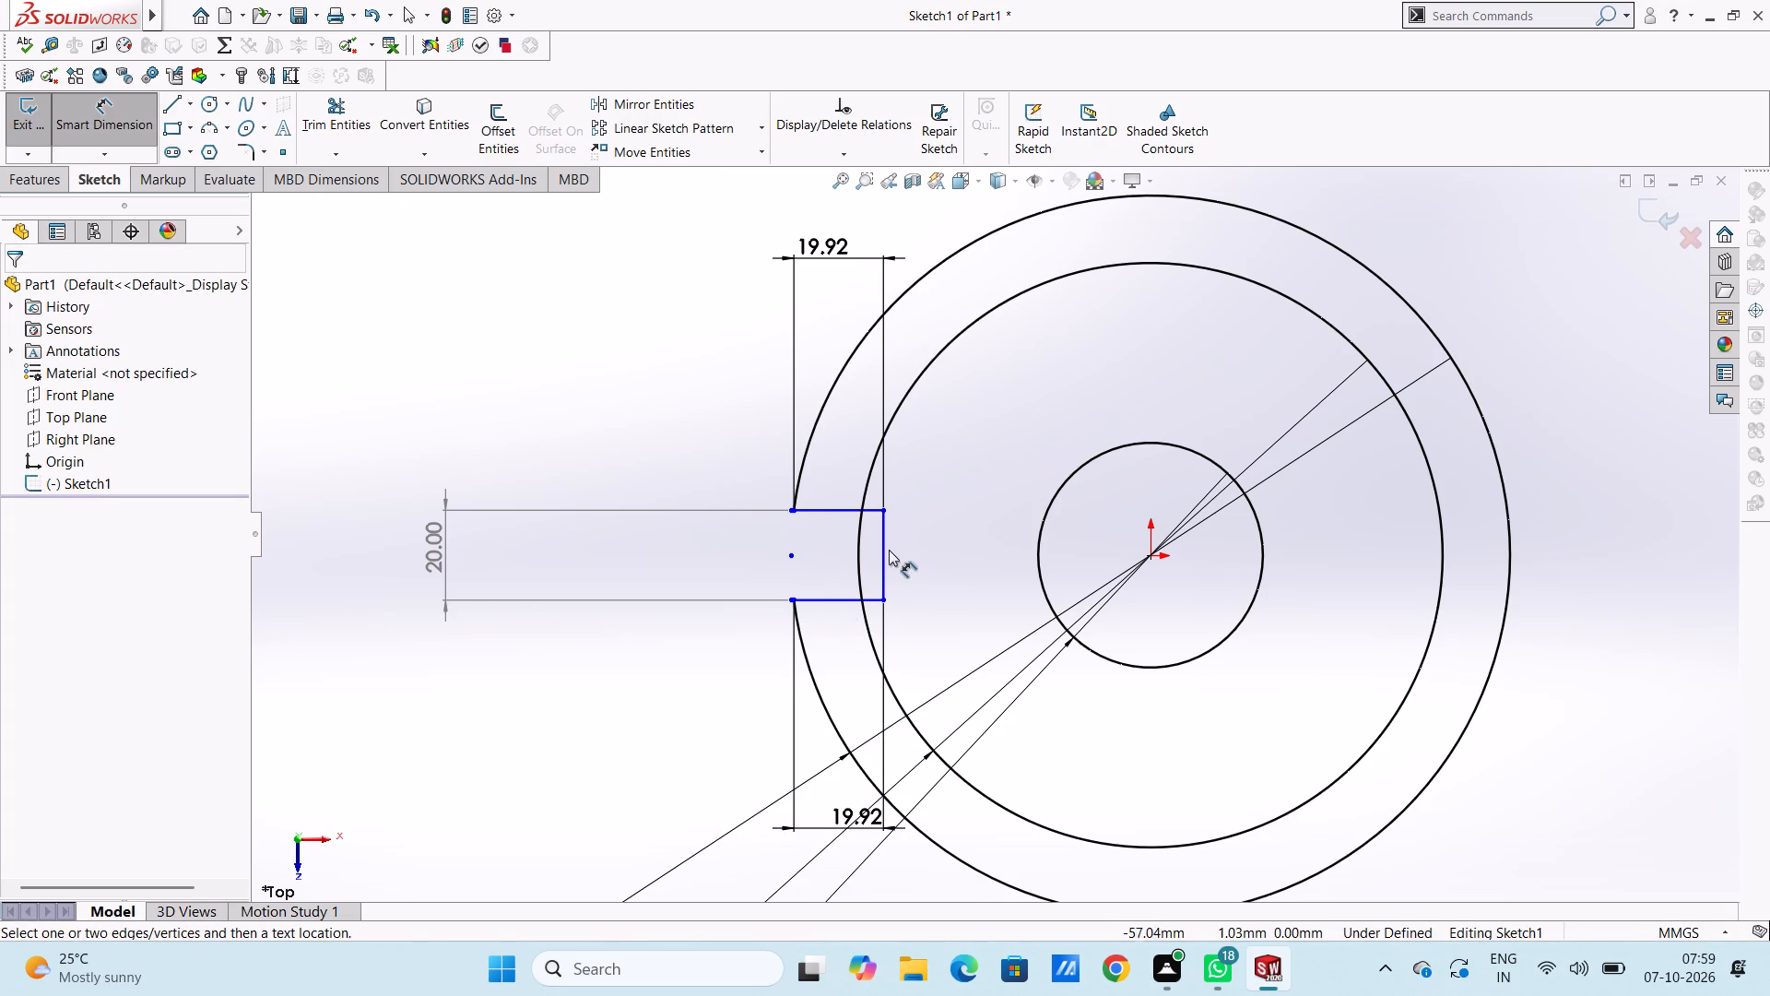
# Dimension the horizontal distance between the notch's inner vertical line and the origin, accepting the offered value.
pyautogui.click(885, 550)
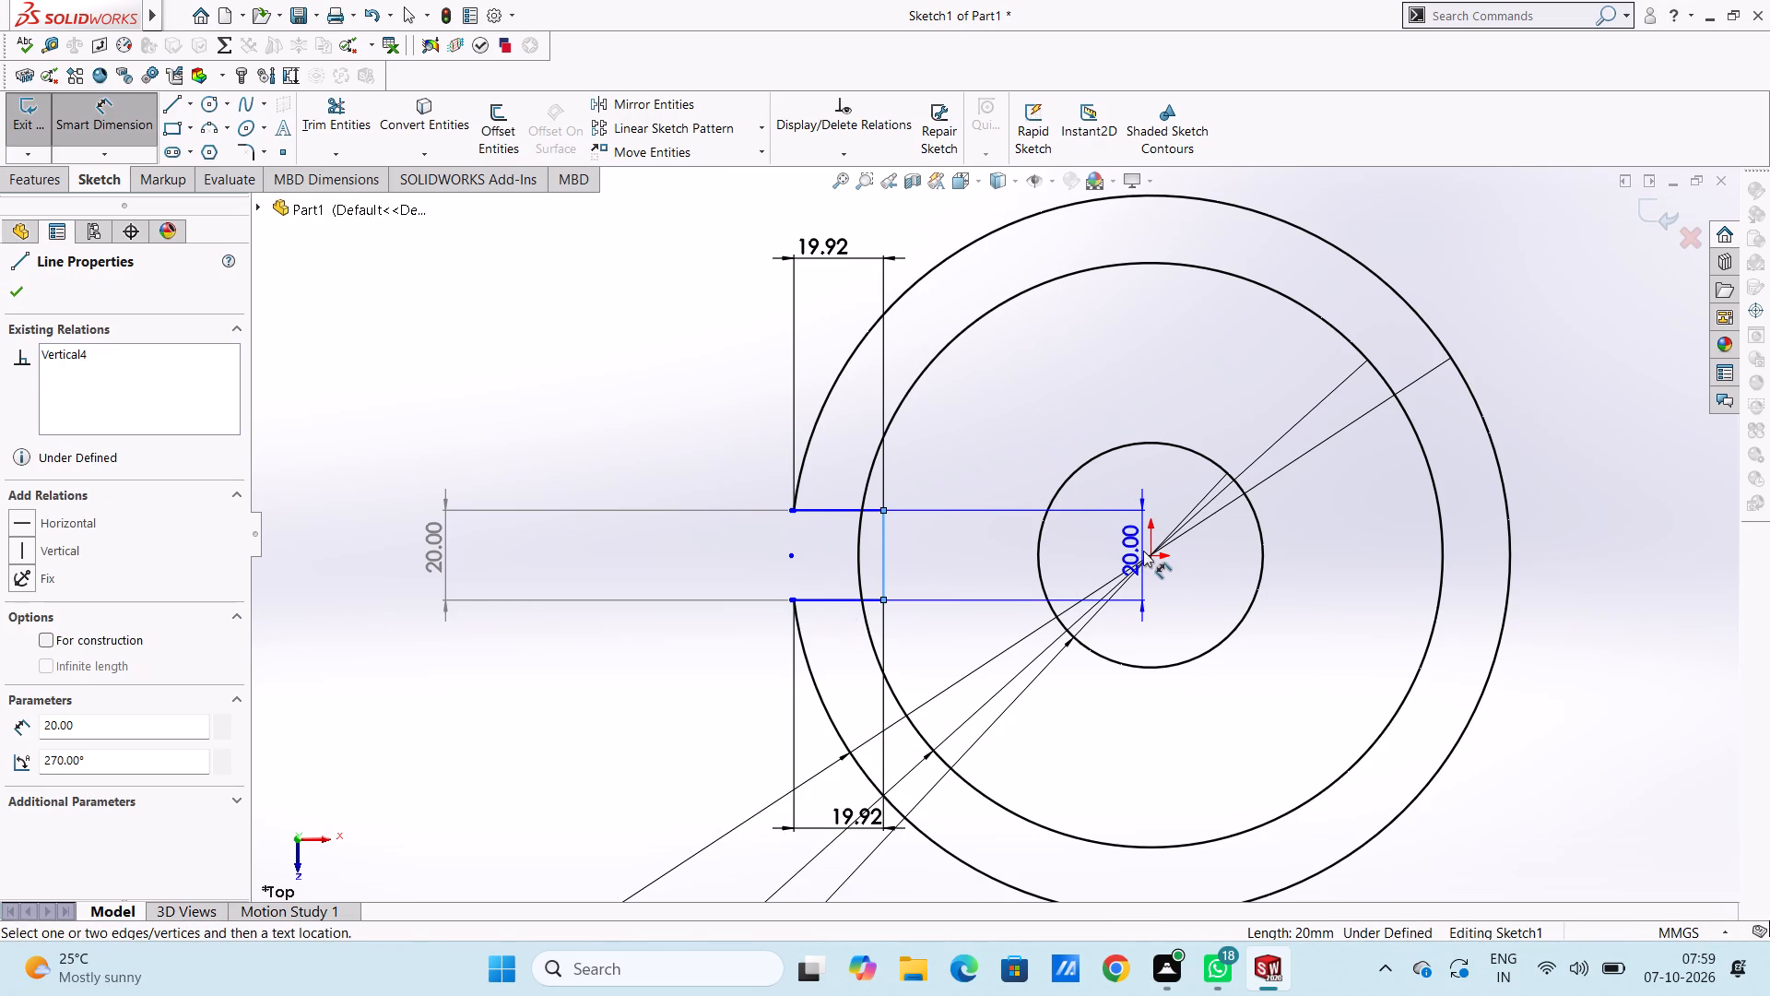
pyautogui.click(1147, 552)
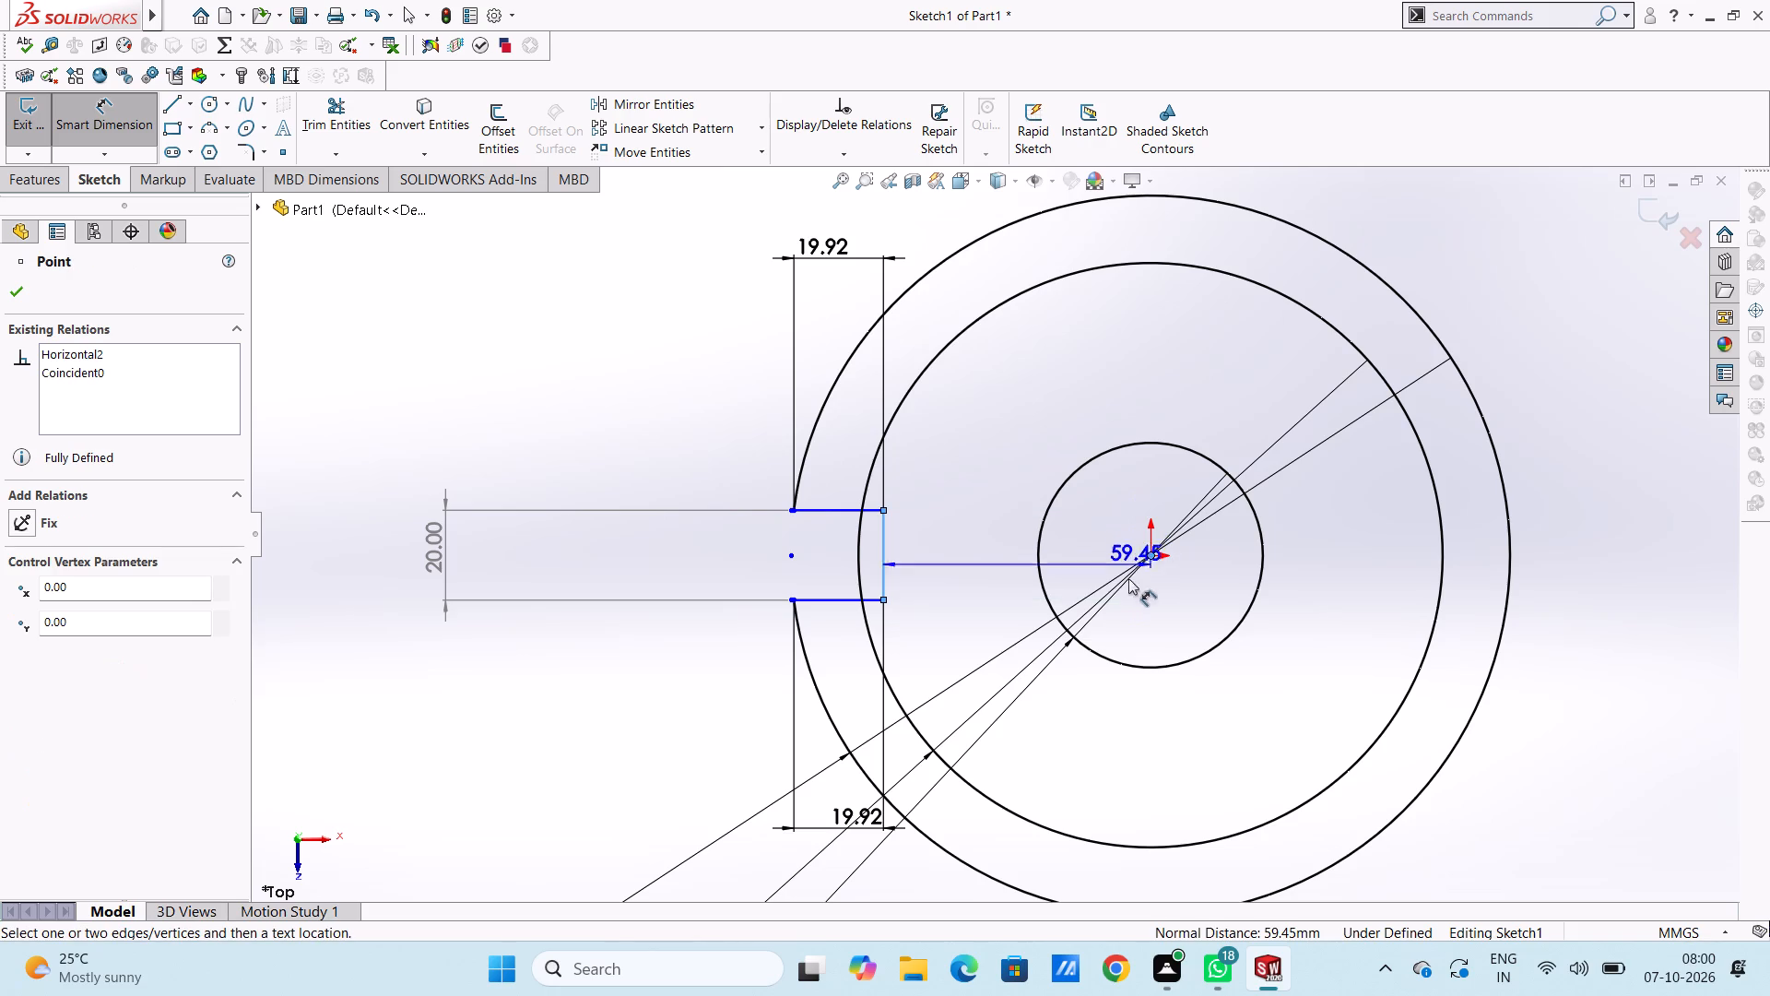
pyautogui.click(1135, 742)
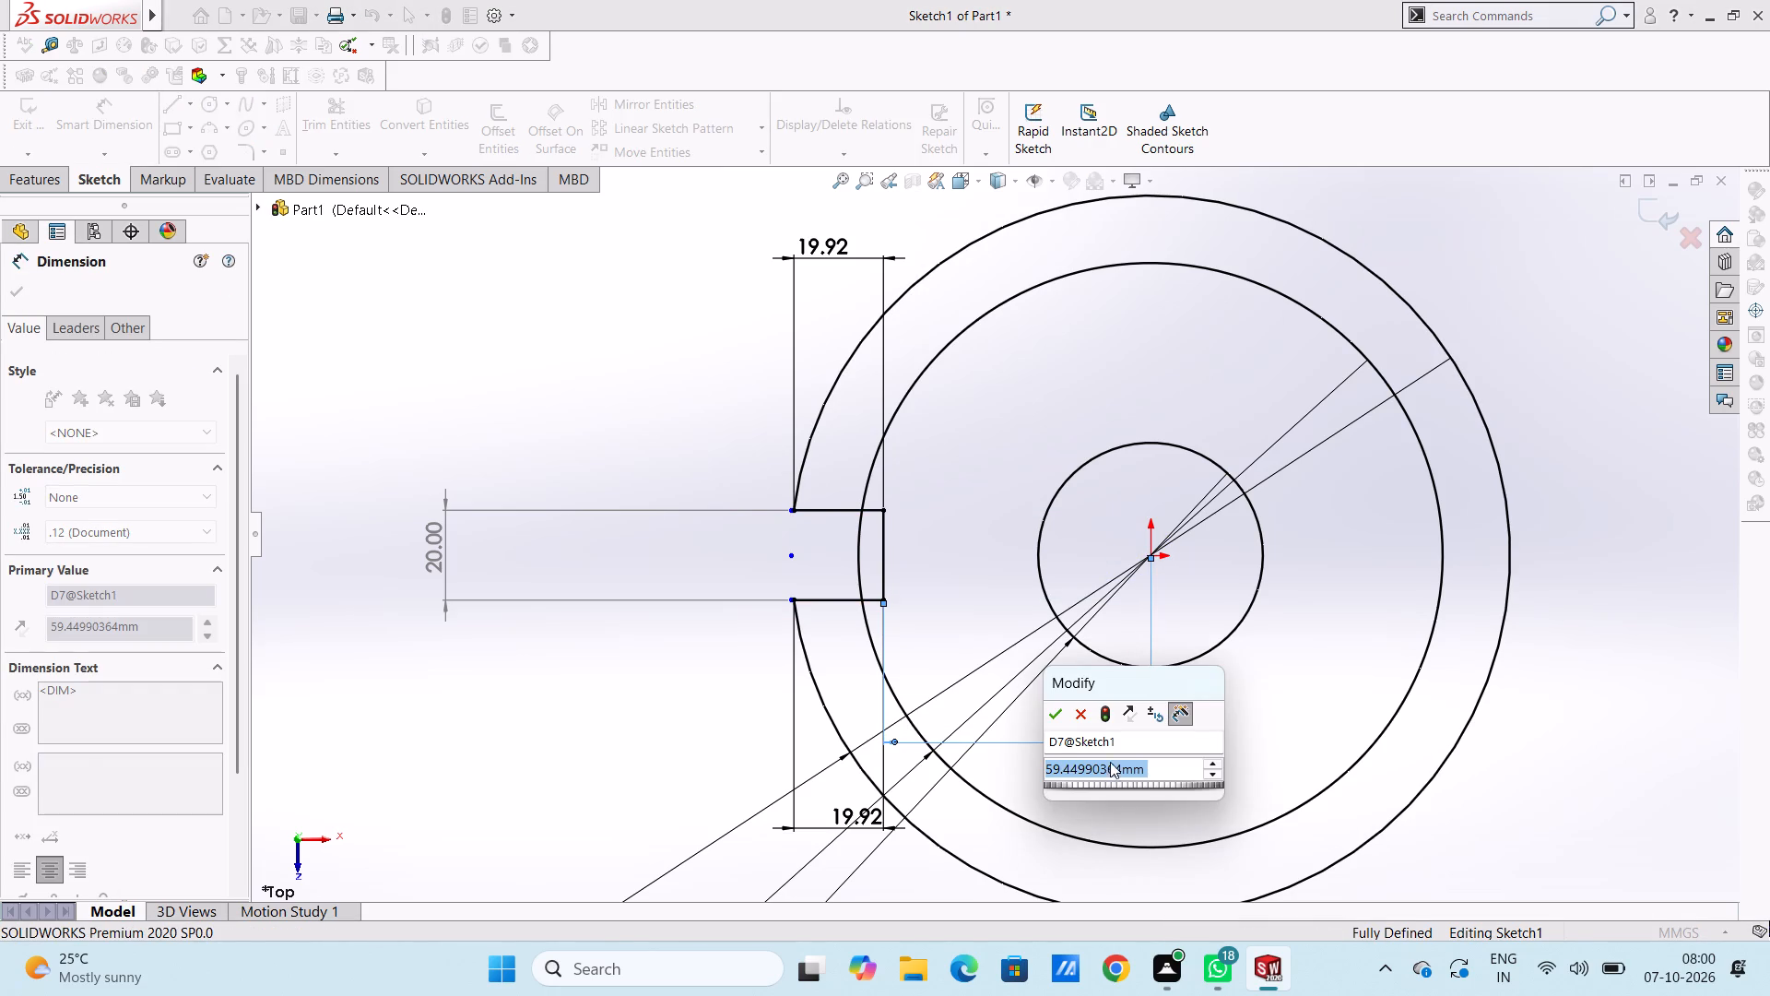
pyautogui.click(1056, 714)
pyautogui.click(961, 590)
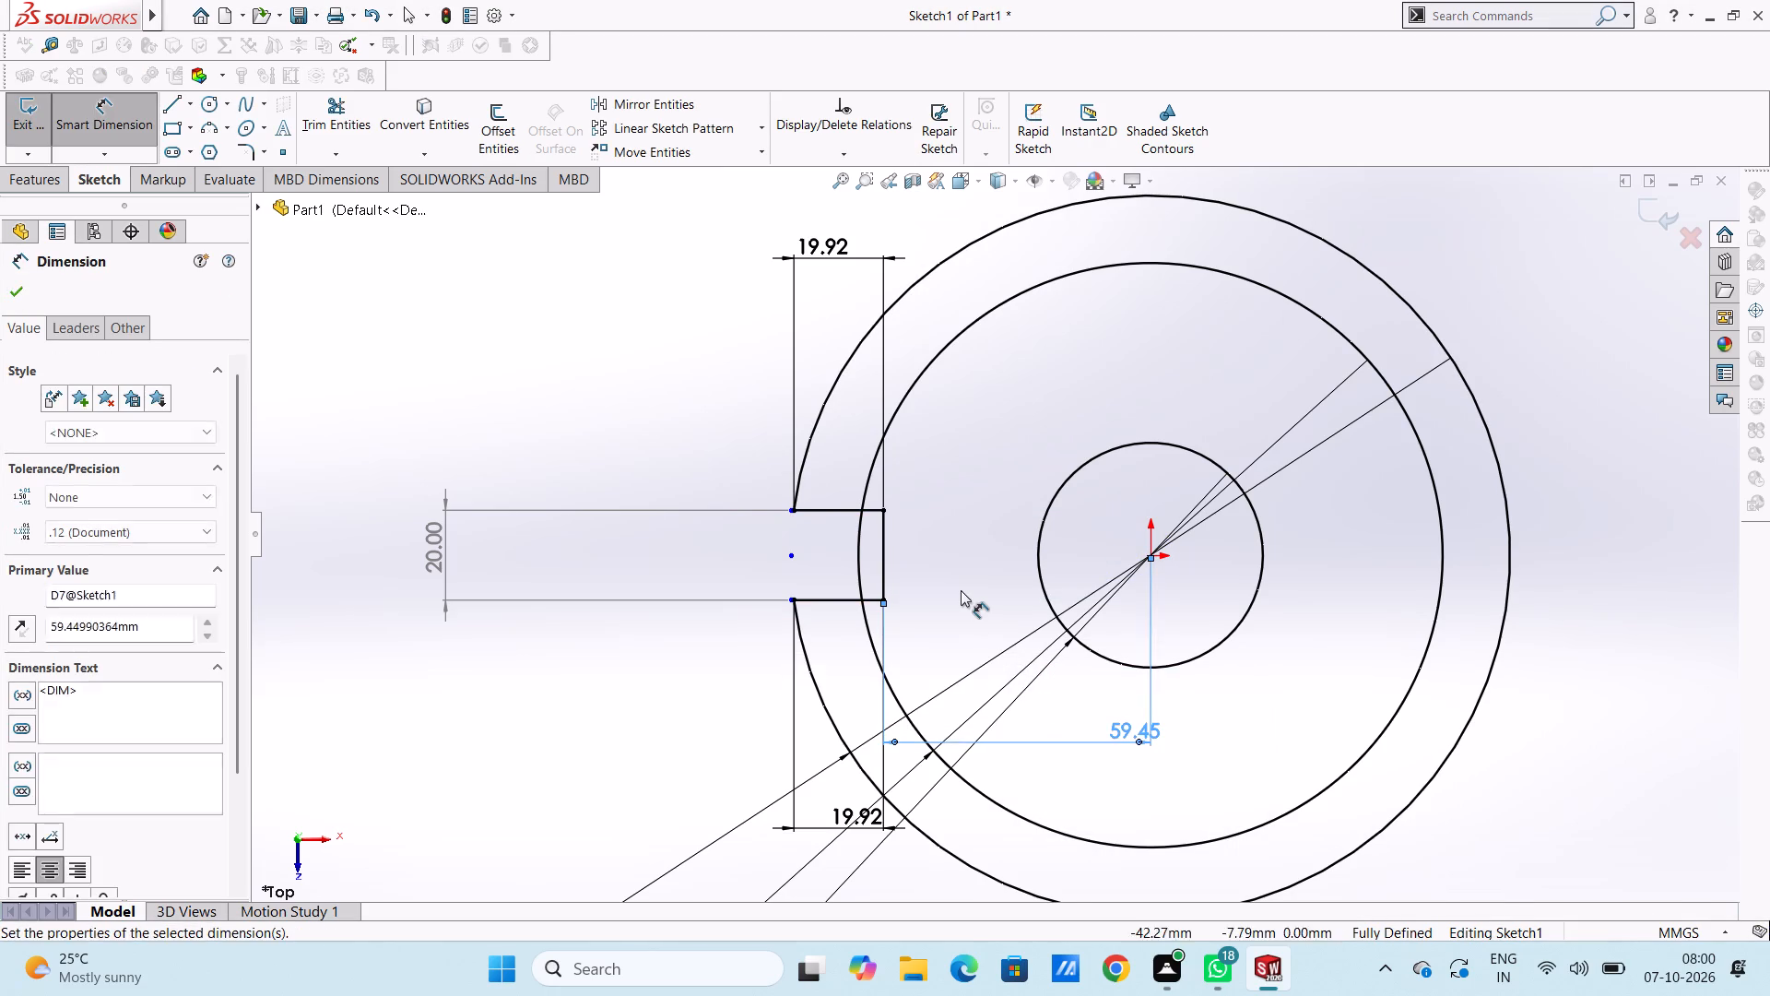
# Trim the 130 mm circle across the notch, the notch's vertical line and both horizontal overhangs inside that circle, allowing attached dimensions to be deleted.
pyautogui.scroll(-2, 979, 444)
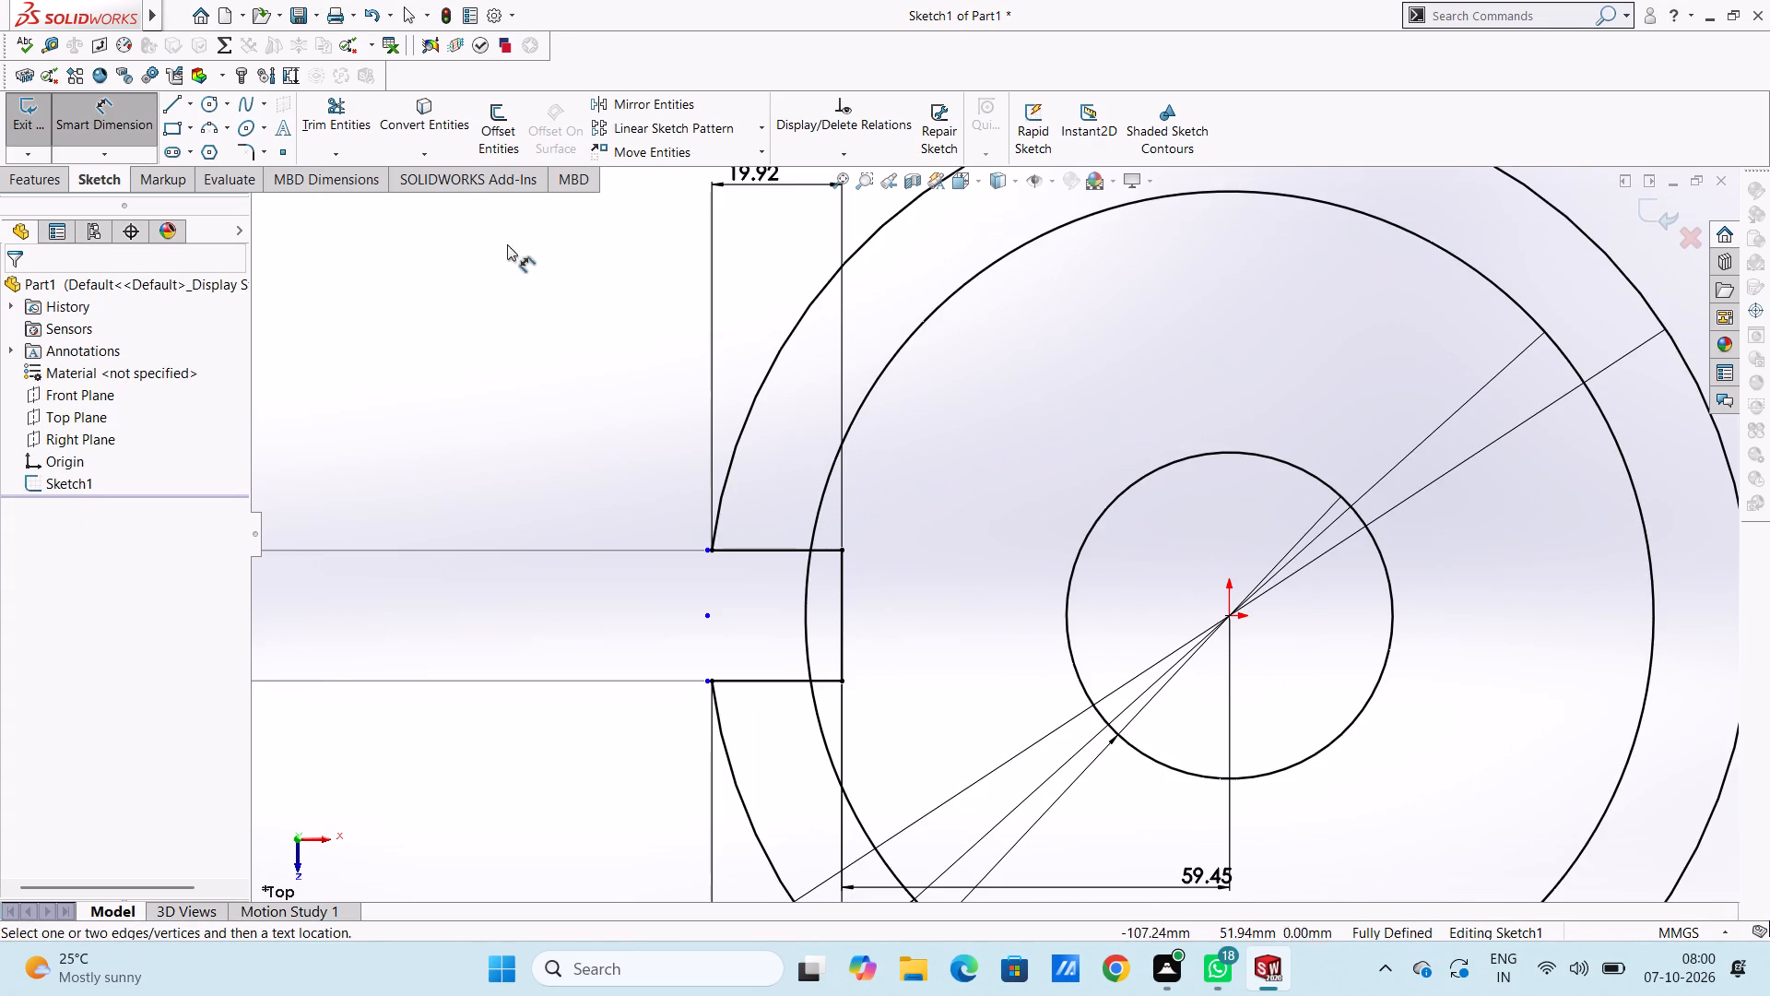
pyautogui.click(350, 108)
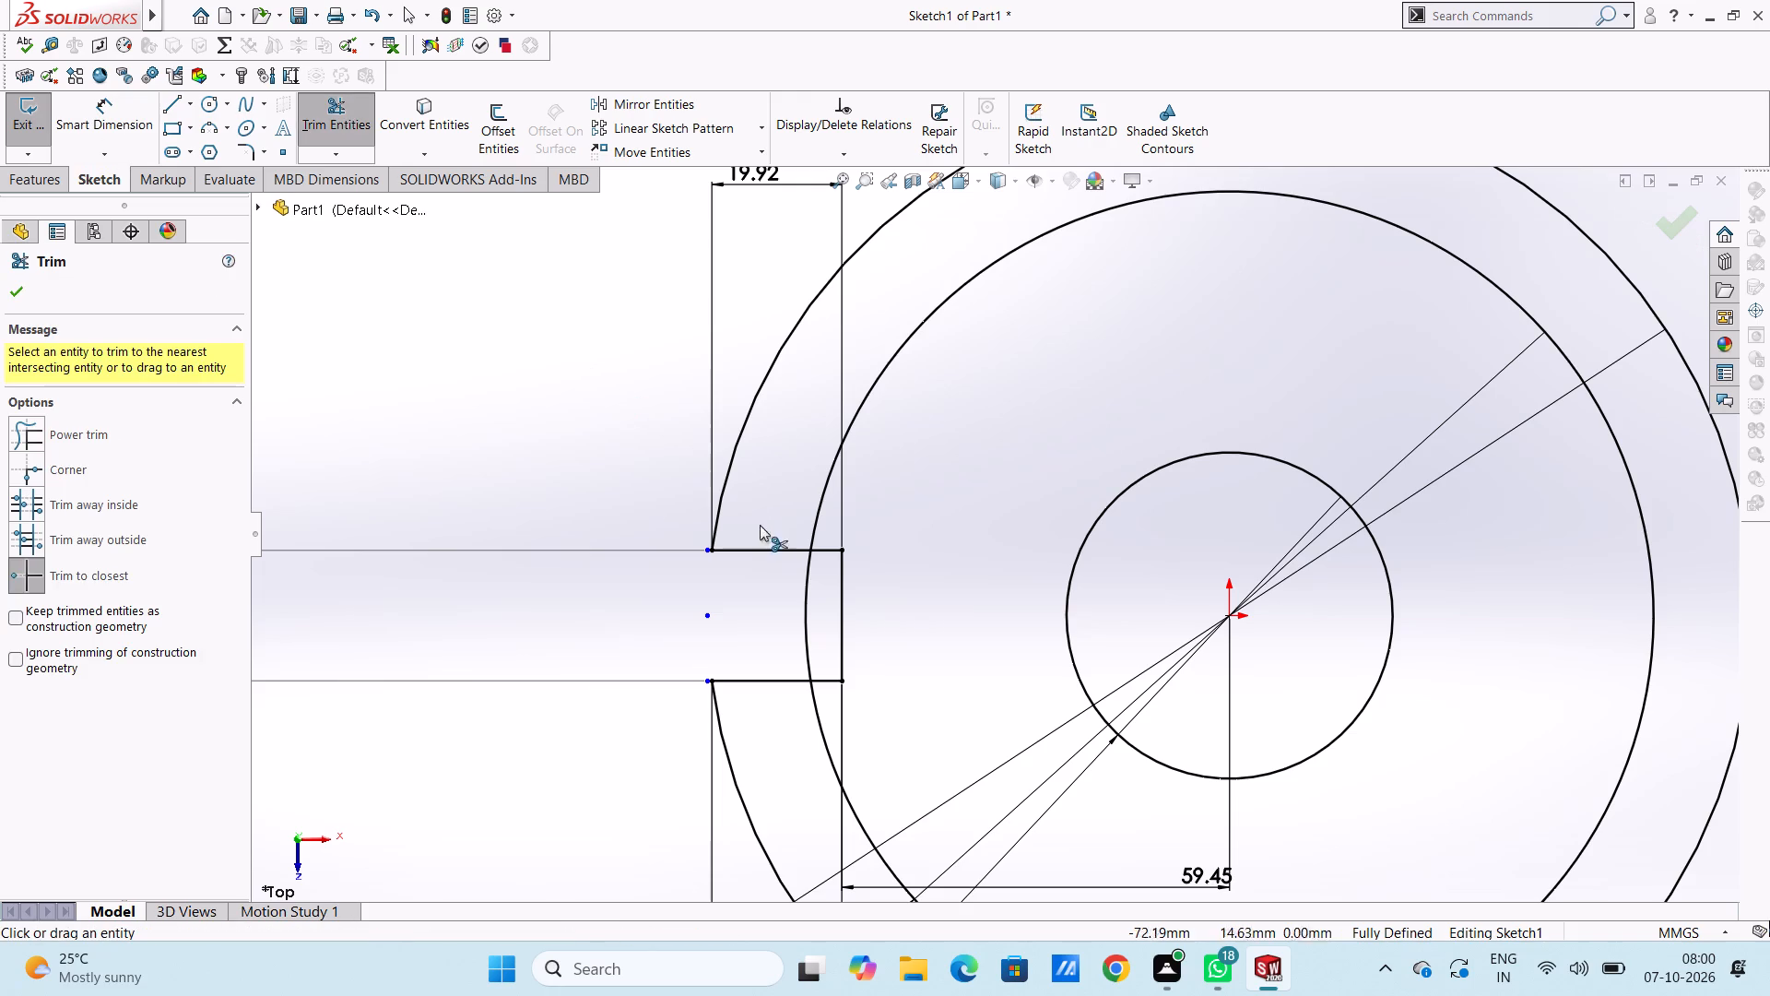
pyautogui.click(804, 626)
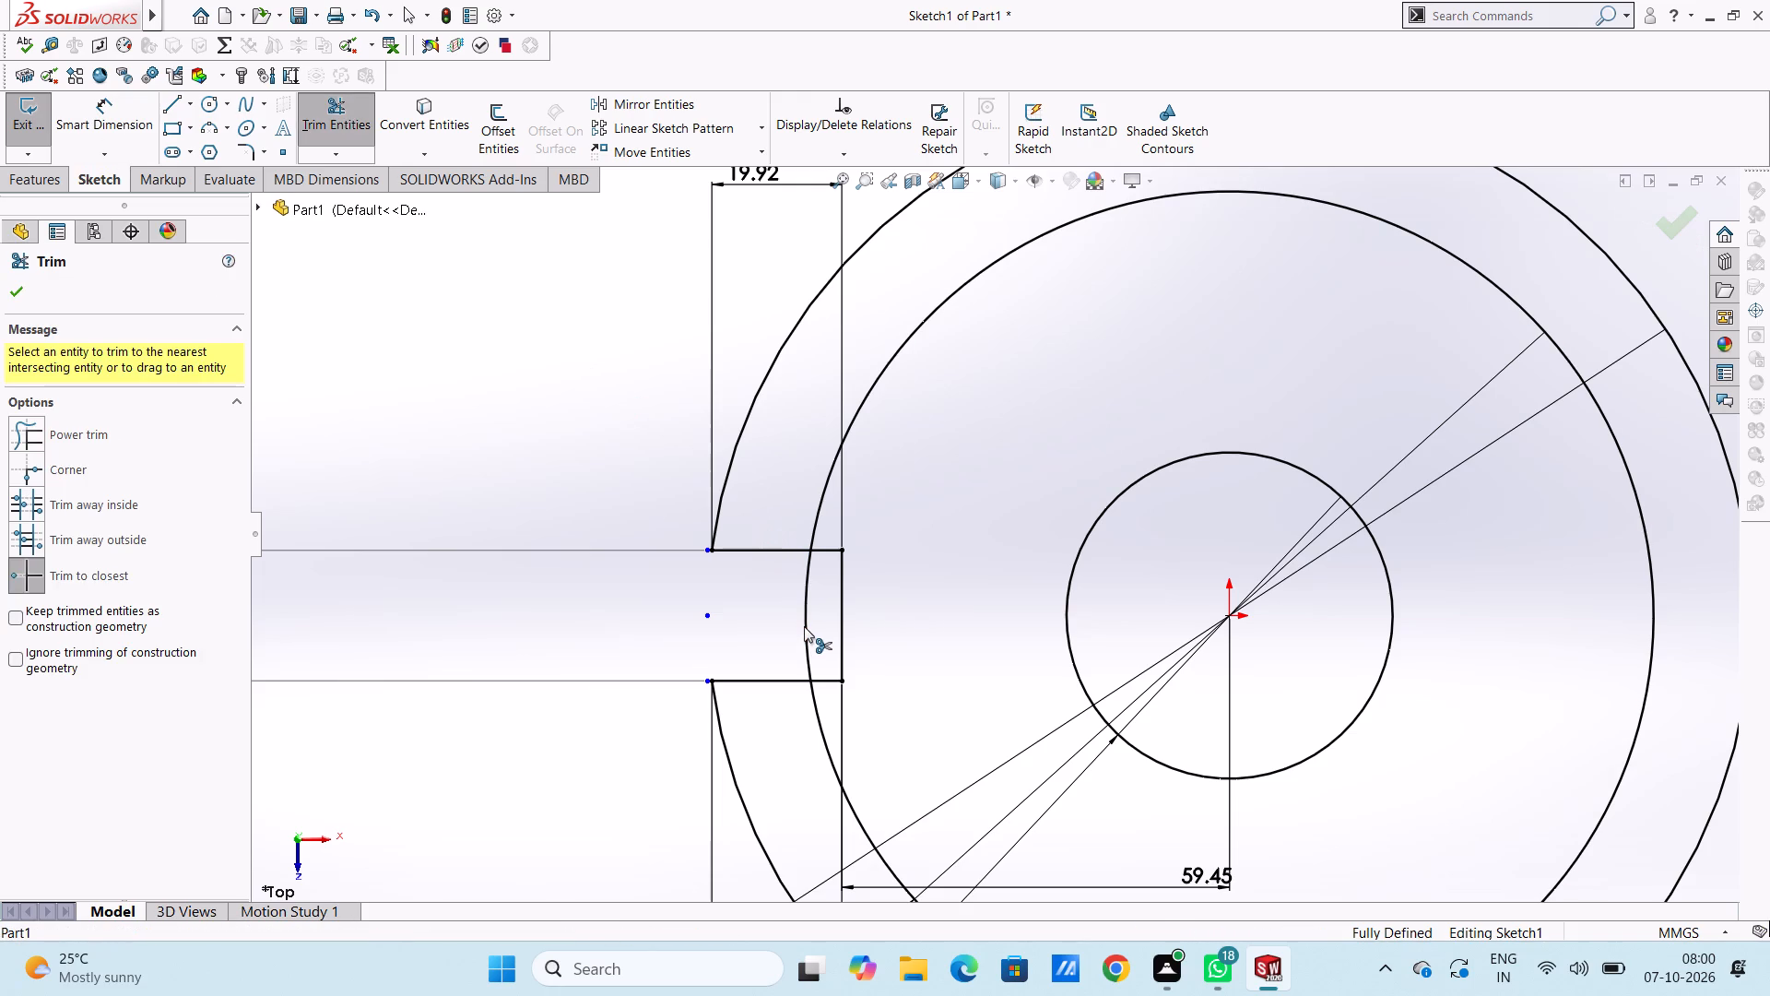
pyautogui.click(824, 551)
pyautogui.click(841, 589)
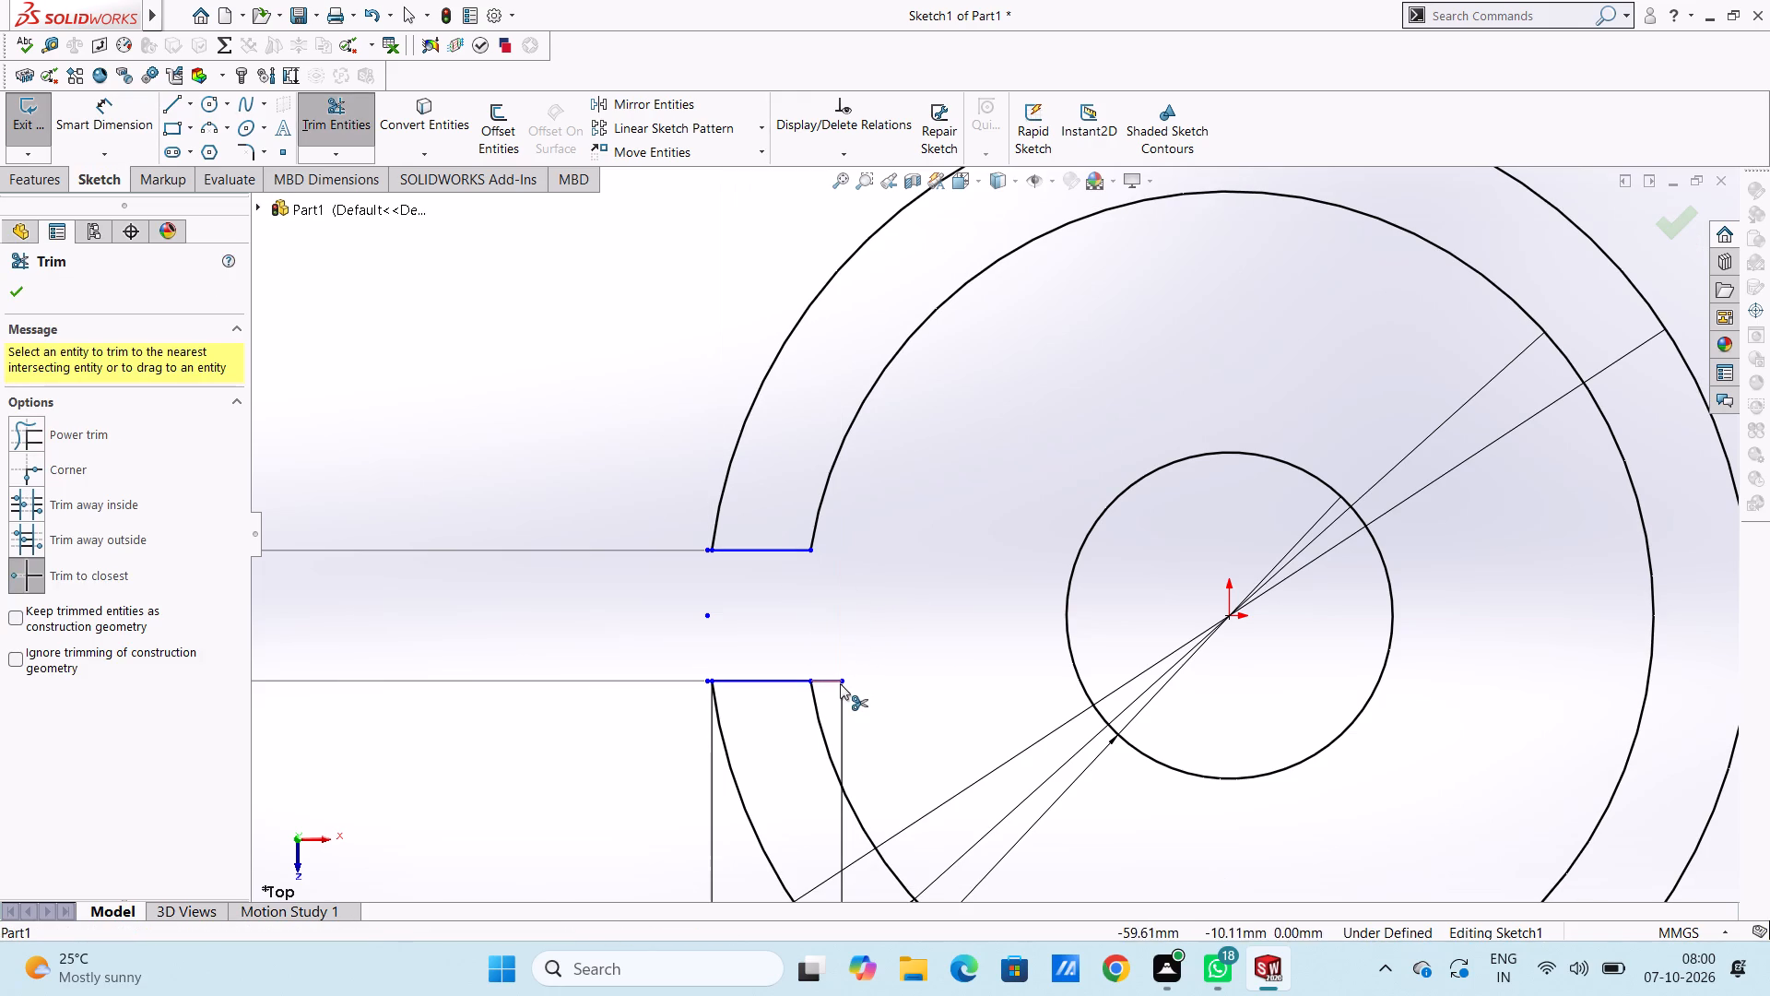
pyautogui.click(837, 682)
pyautogui.click(837, 682)
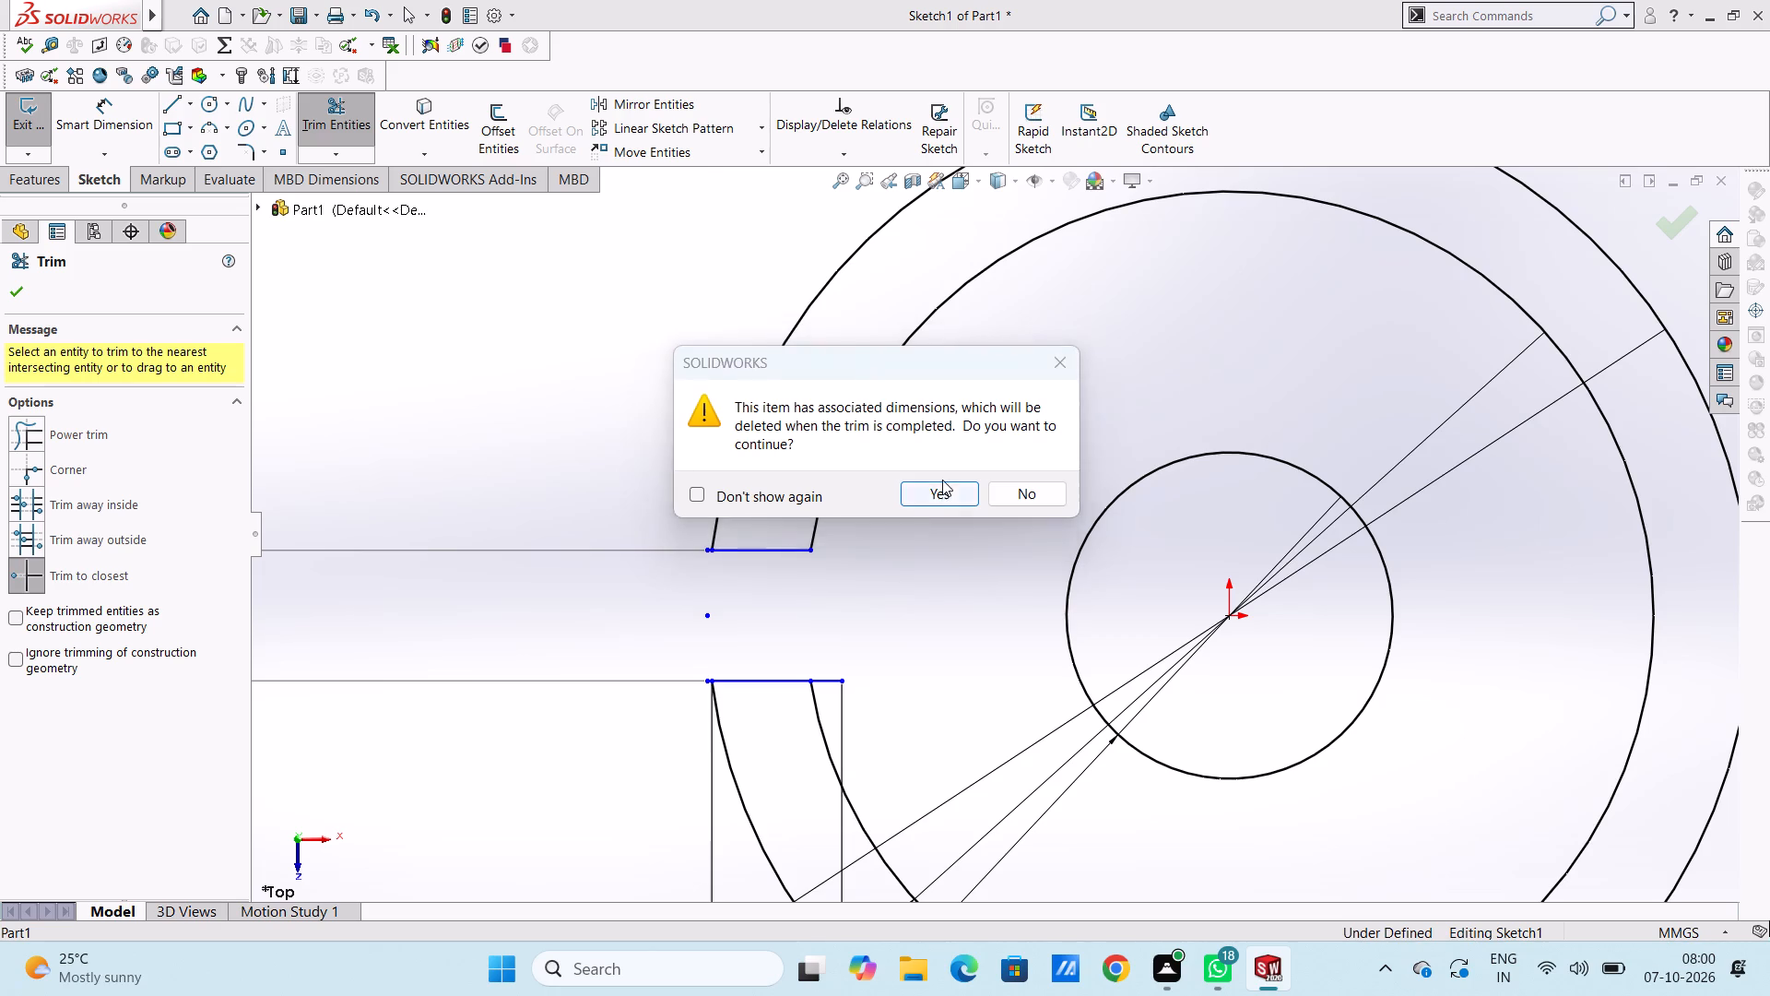
pyautogui.click(940, 490)
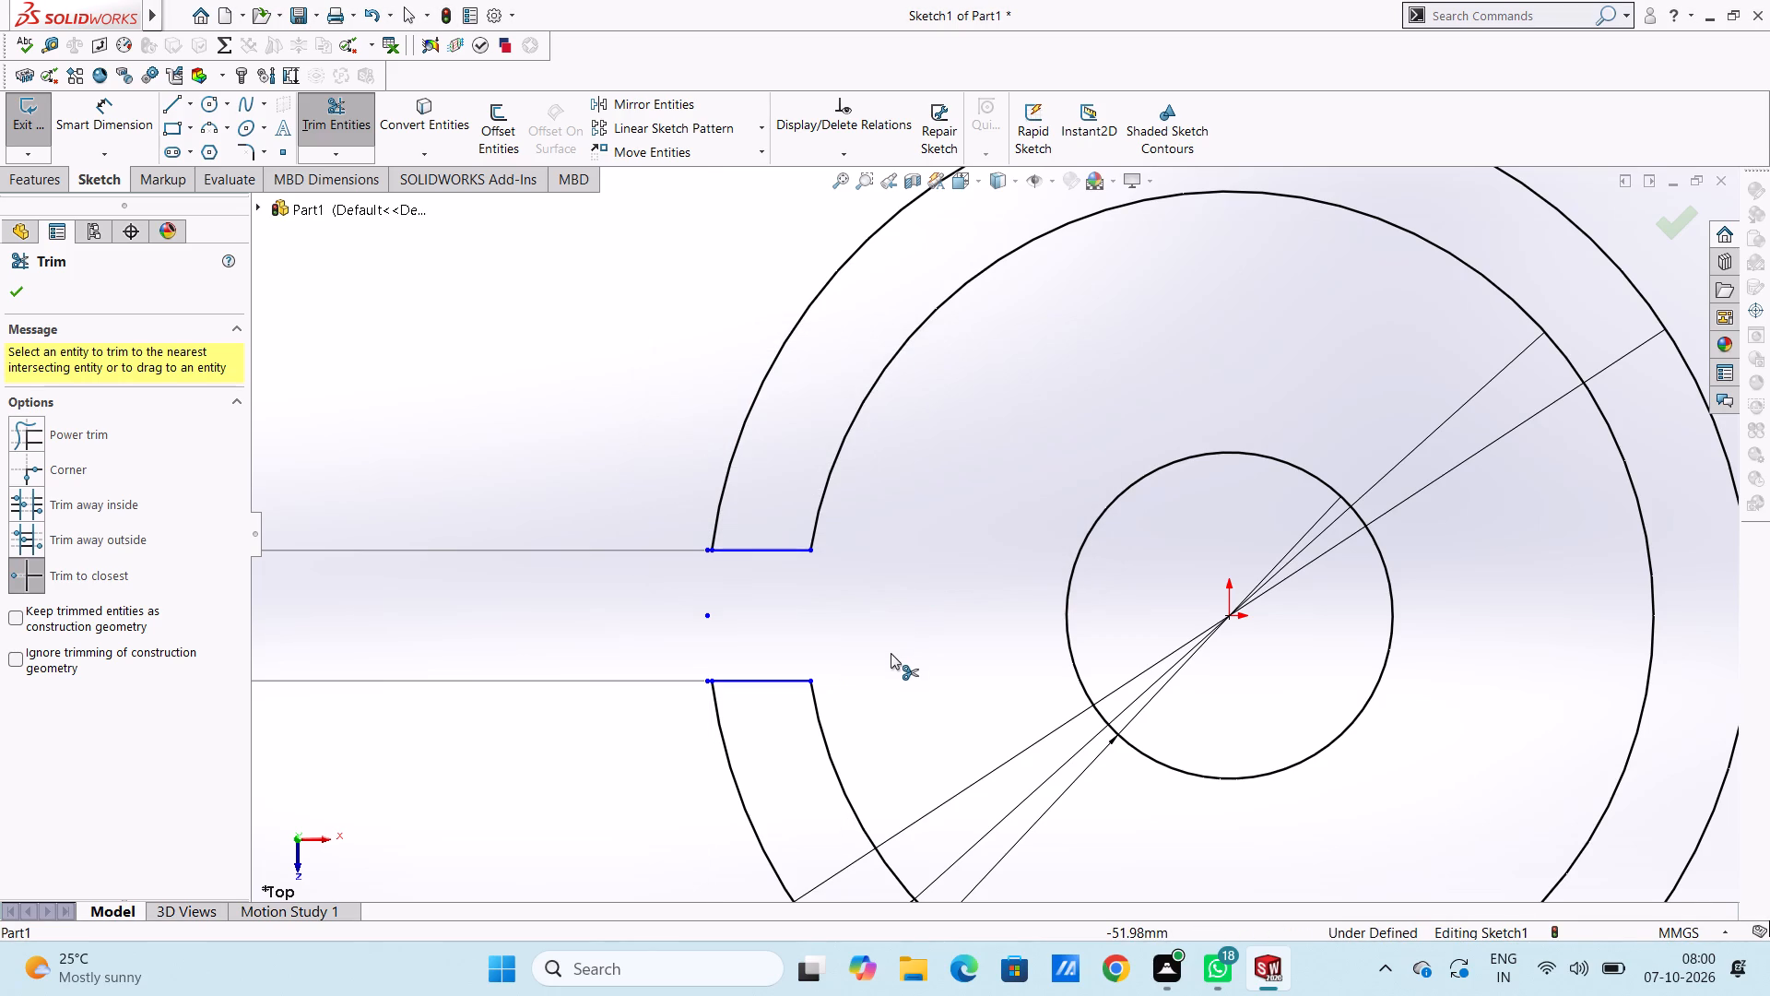
# Examine the trimmed notch lines where they meet the 160 and 130 mm arcs, and finish trimming.
pyautogui.scroll(-3, 807, 676)
pyautogui.scroll(-2, 745, 369)
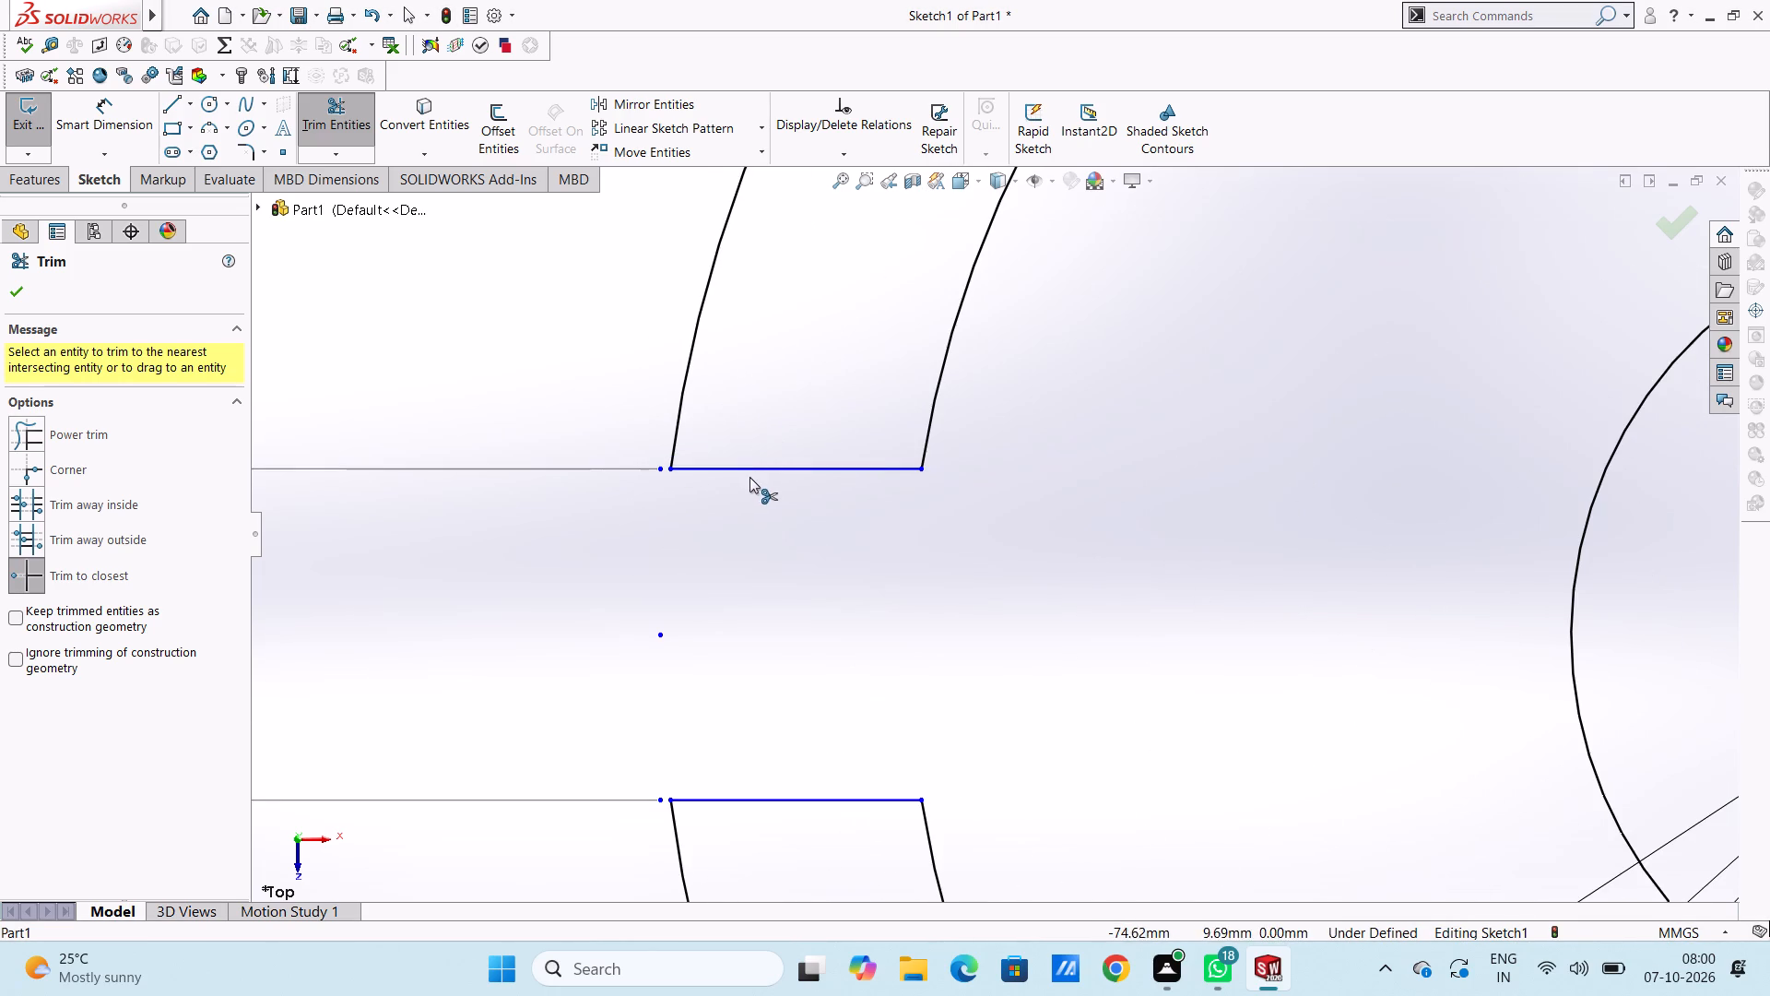
pyautogui.scroll(-3, 716, 464)
pyautogui.scroll(9, 727, 591)
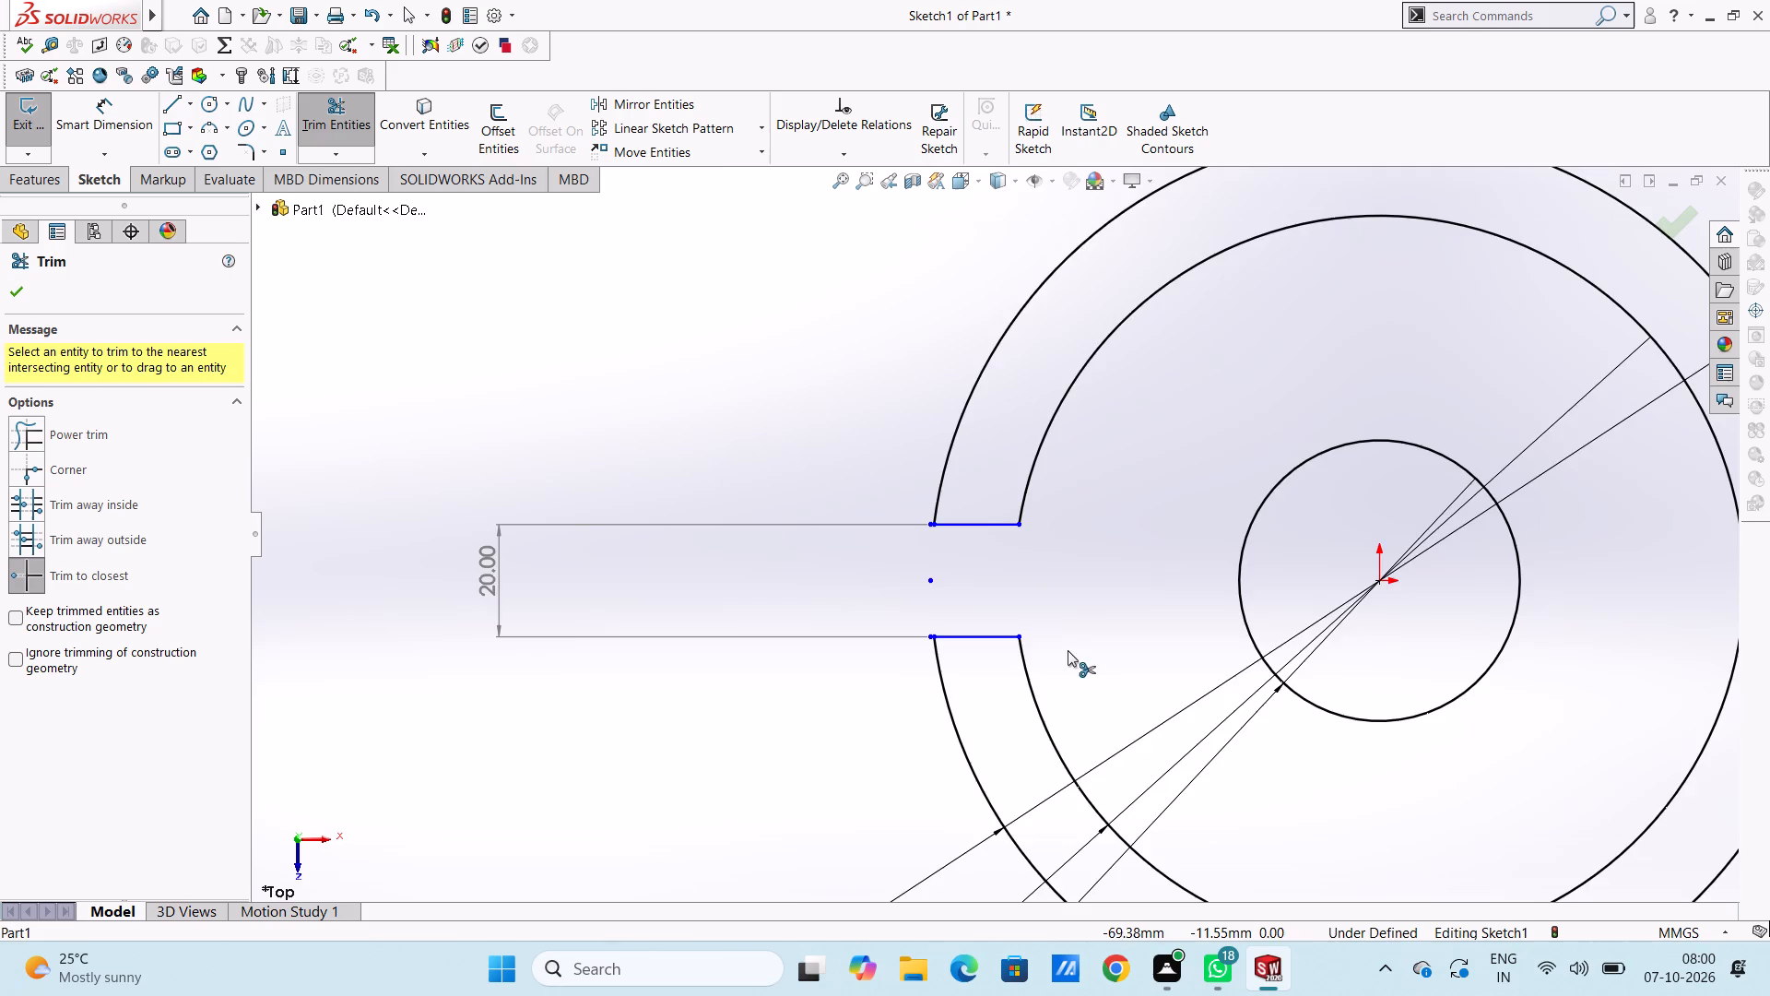
pyautogui.scroll(4, 1130, 646)
pyautogui.scroll(-4, 1422, 568)
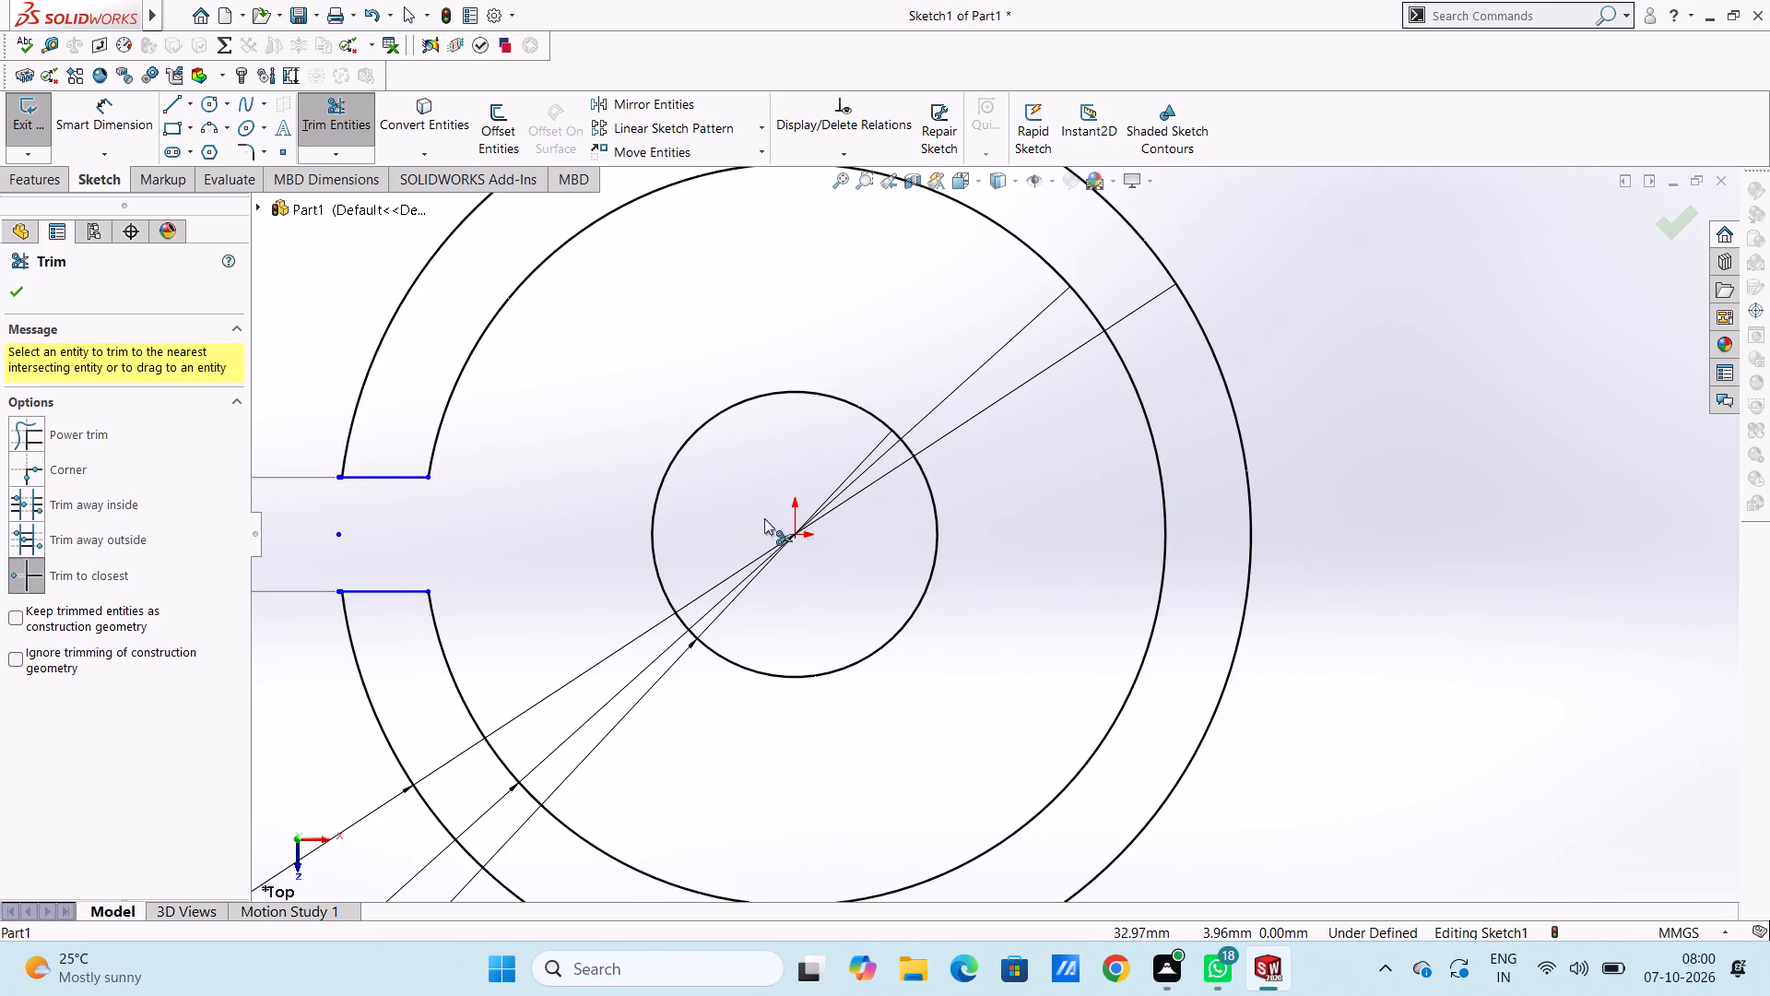
pyautogui.scroll(3, 388, 528)
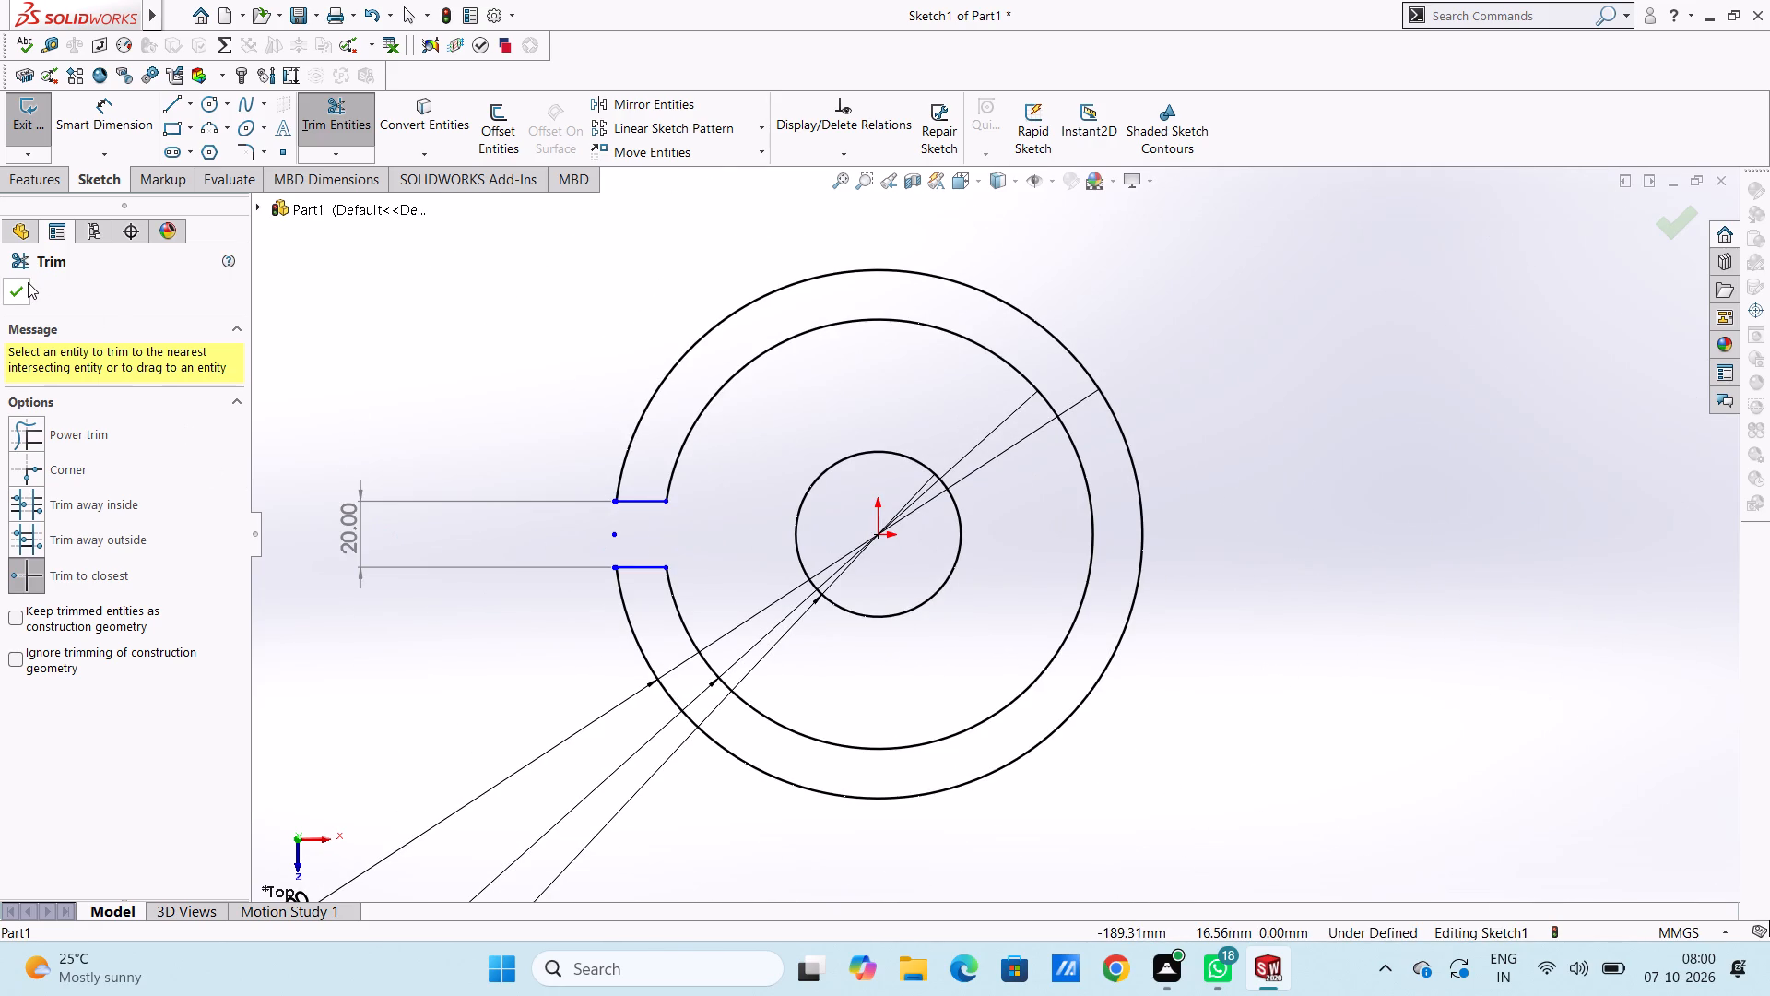
pyautogui.click(19, 295)
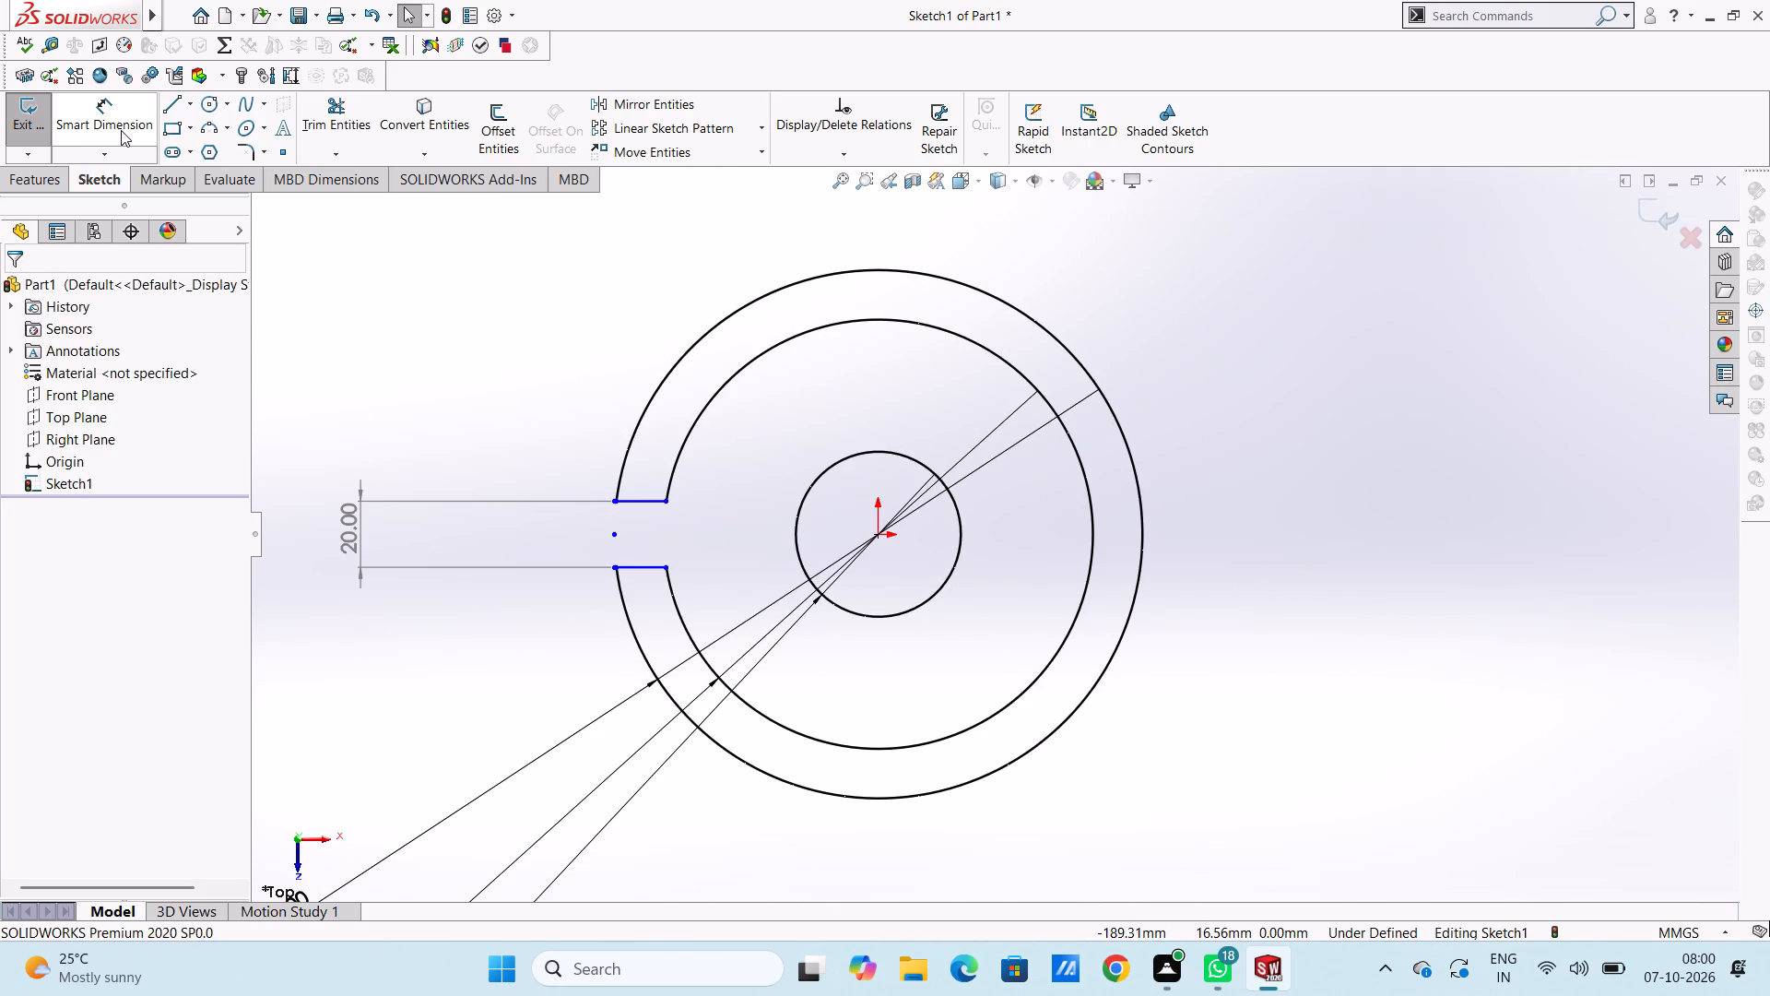
# Add a 10 mm vertical dimension between the notch's upper horizontal line and the origin.
pyautogui.click(121, 130)
pyautogui.scroll(-3, 846, 562)
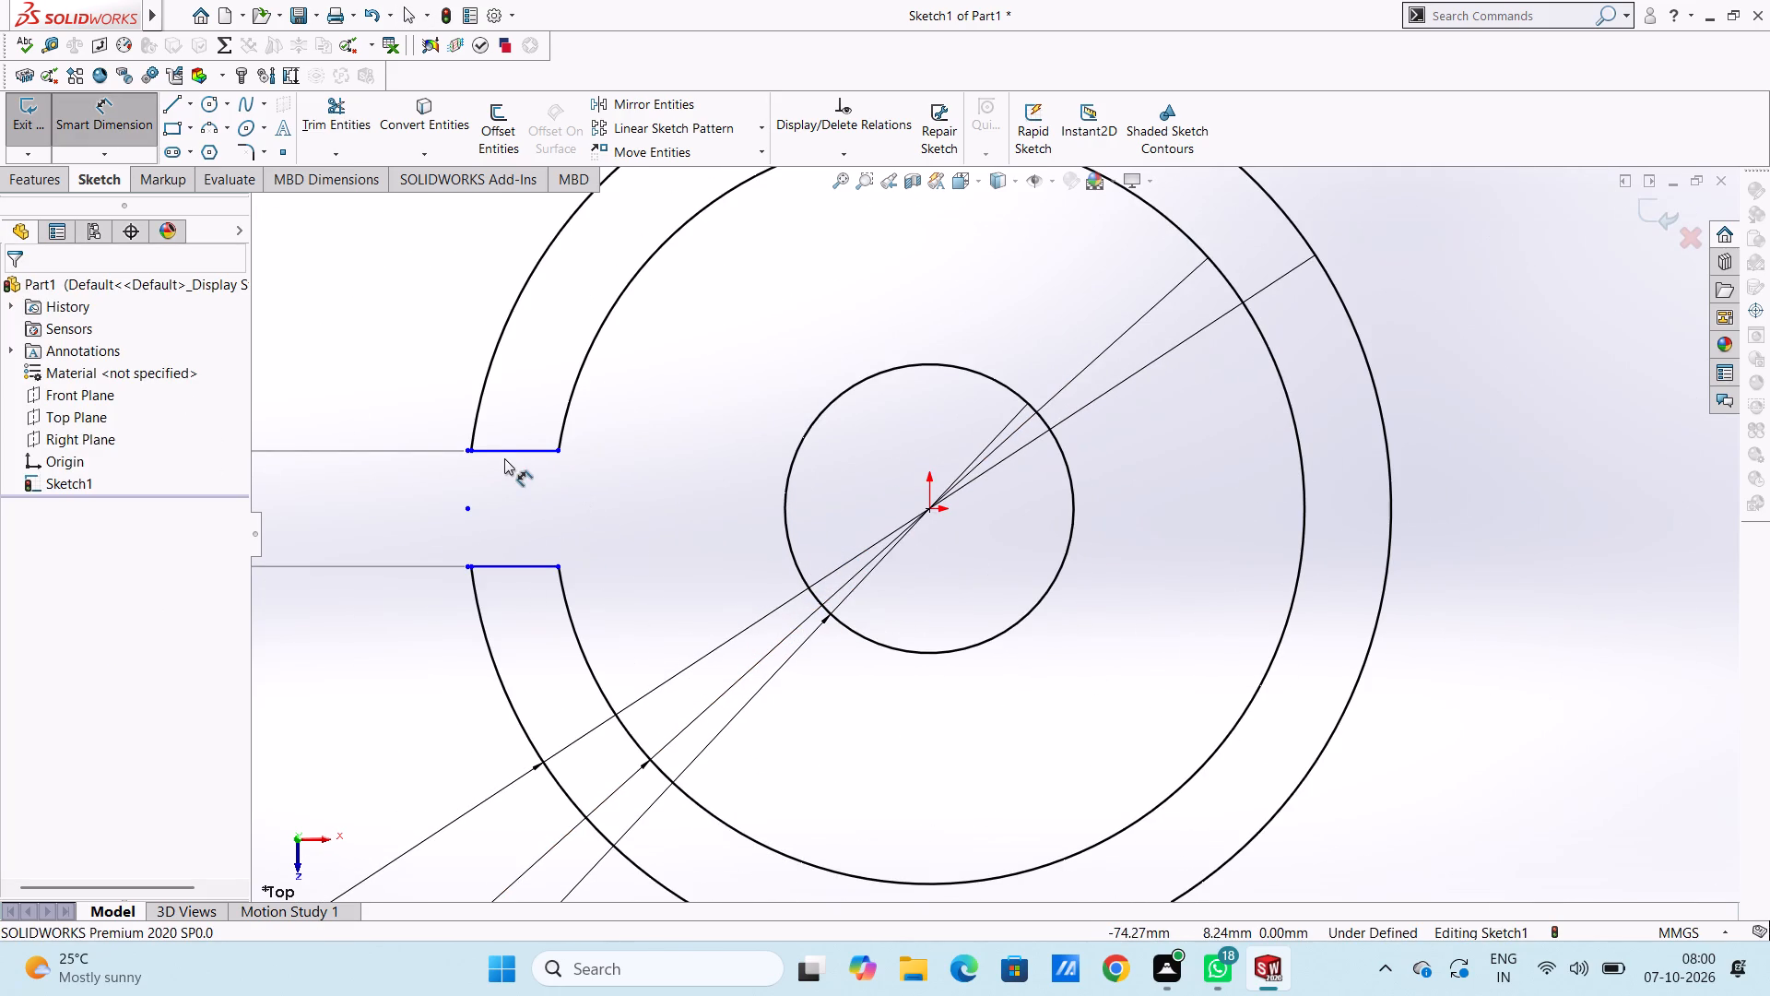
pyautogui.click(524, 450)
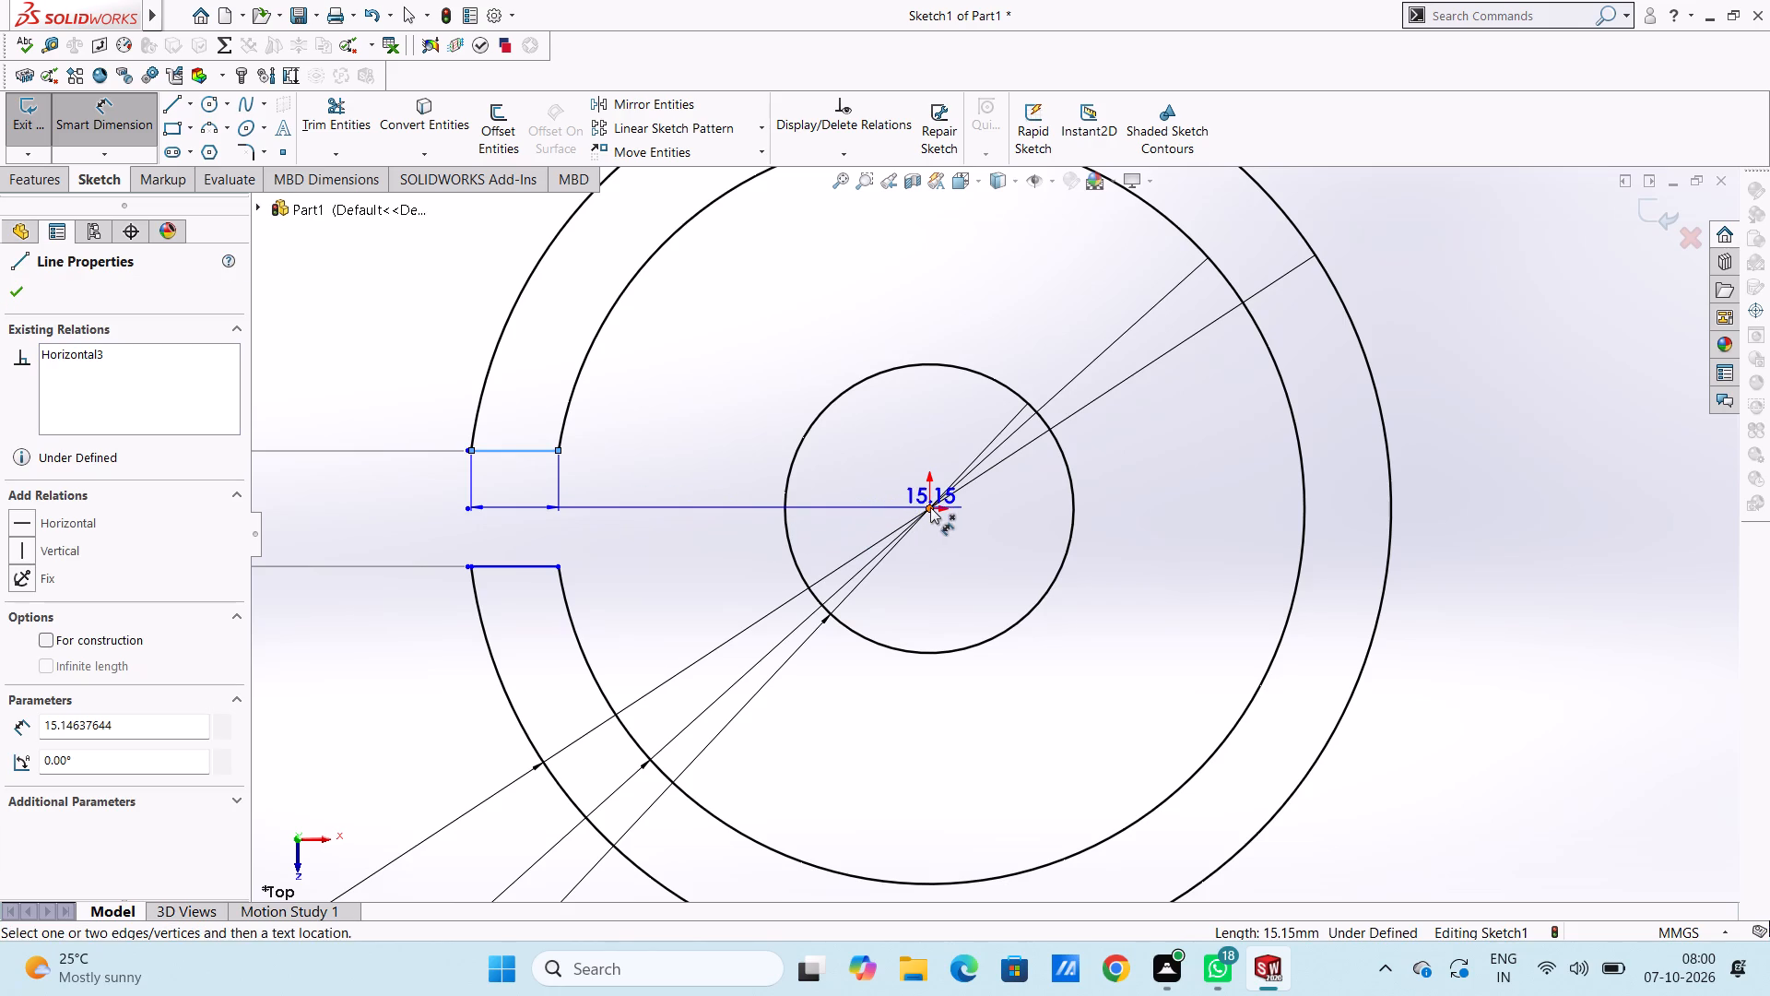
pyautogui.click(930, 507)
pyautogui.scroll(3, 1479, 490)
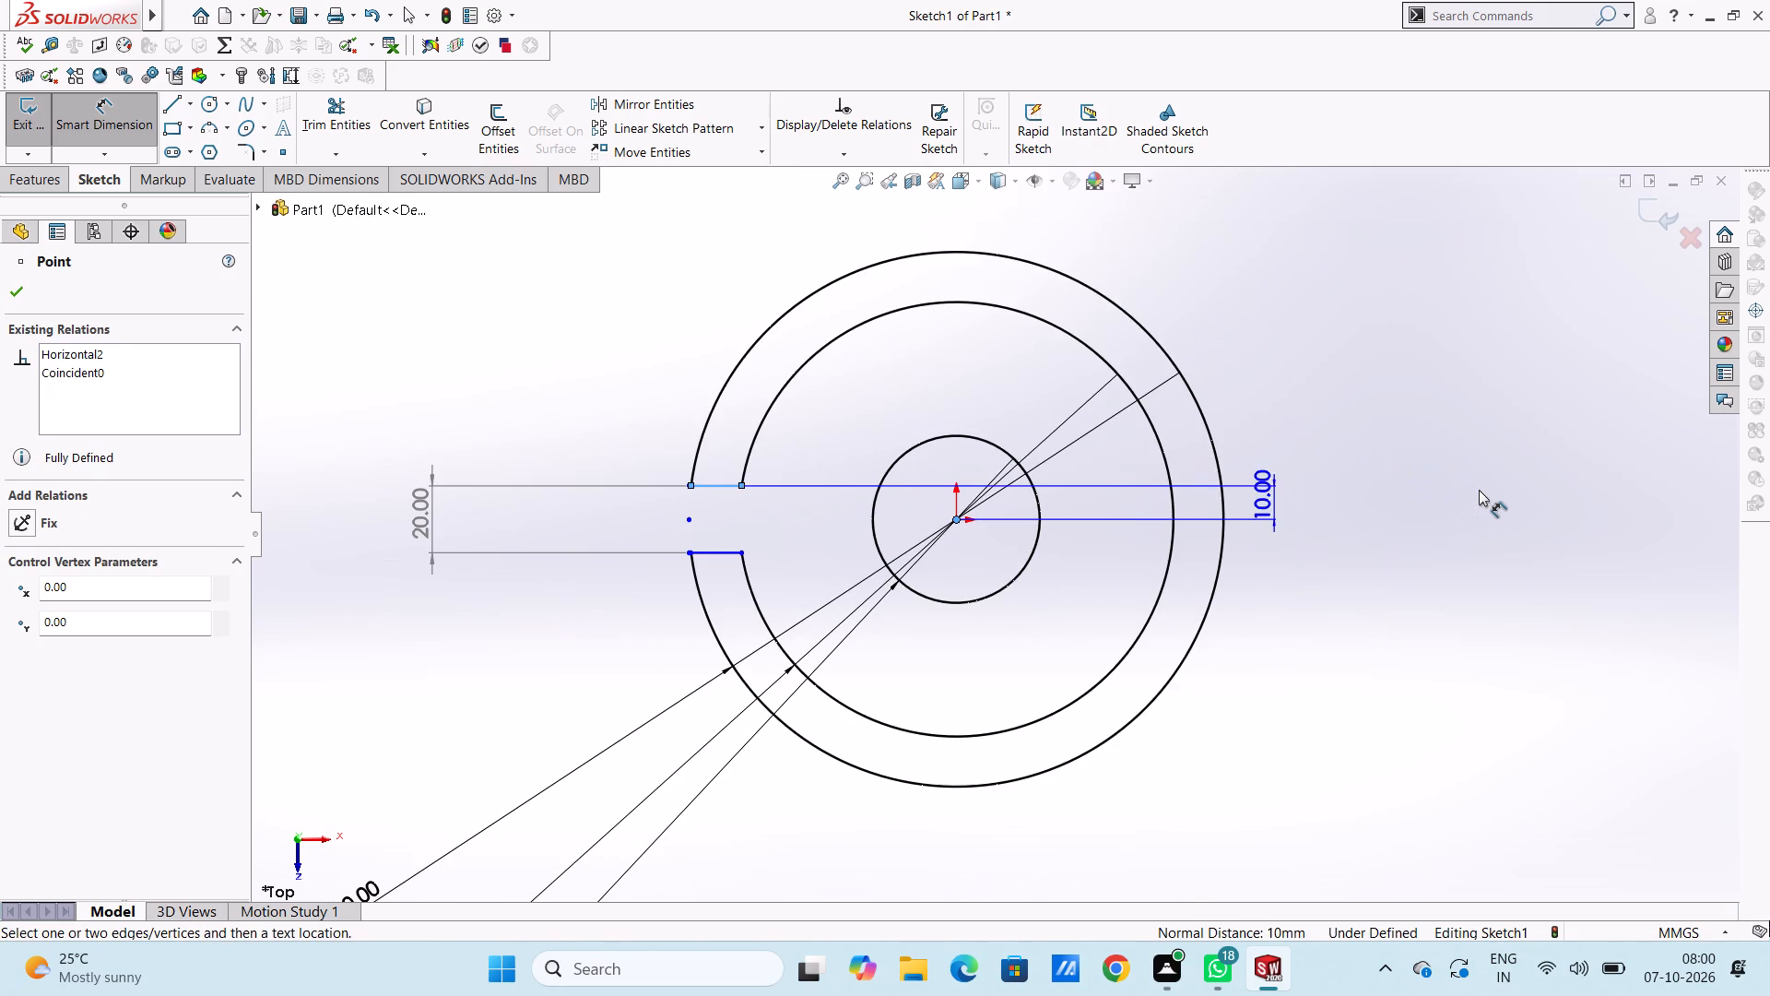
pyautogui.click(1497, 498)
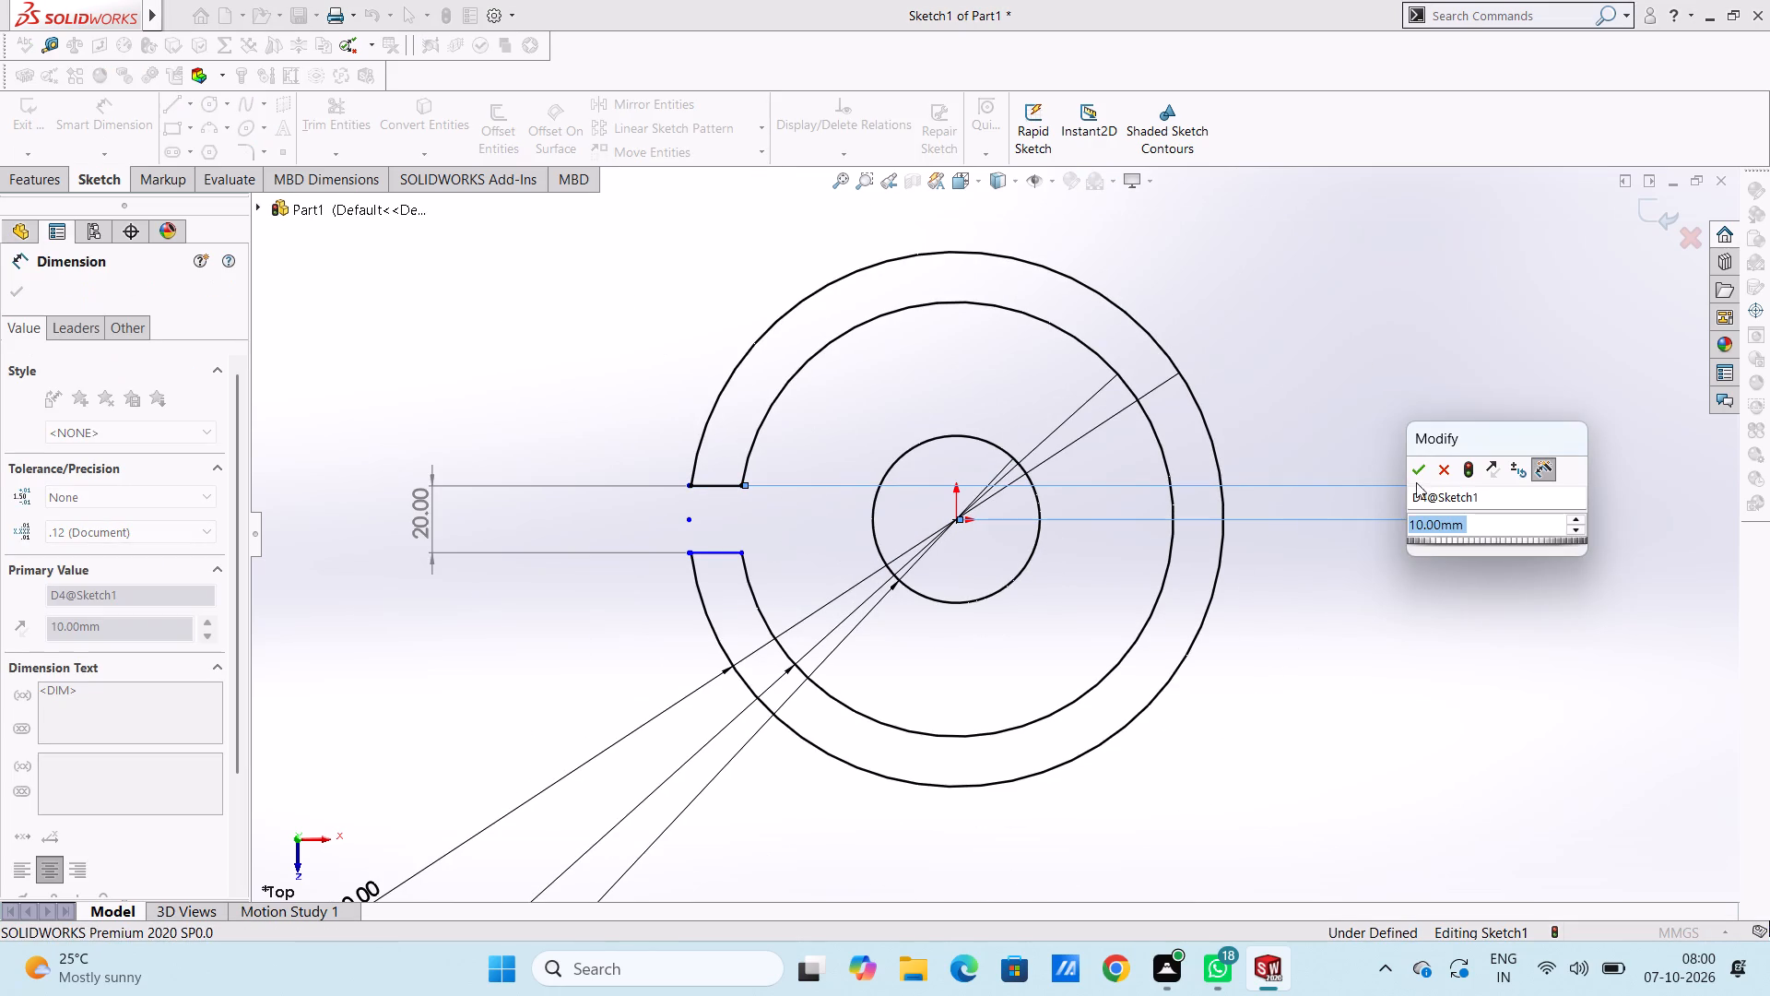
pyautogui.click(1413, 473)
pyautogui.click(1368, 424)
# Add a 10 mm vertical dimension between the notch's lower horizontal line and the origin, and finish dimensioning.
pyautogui.scroll(-2, 717, 603)
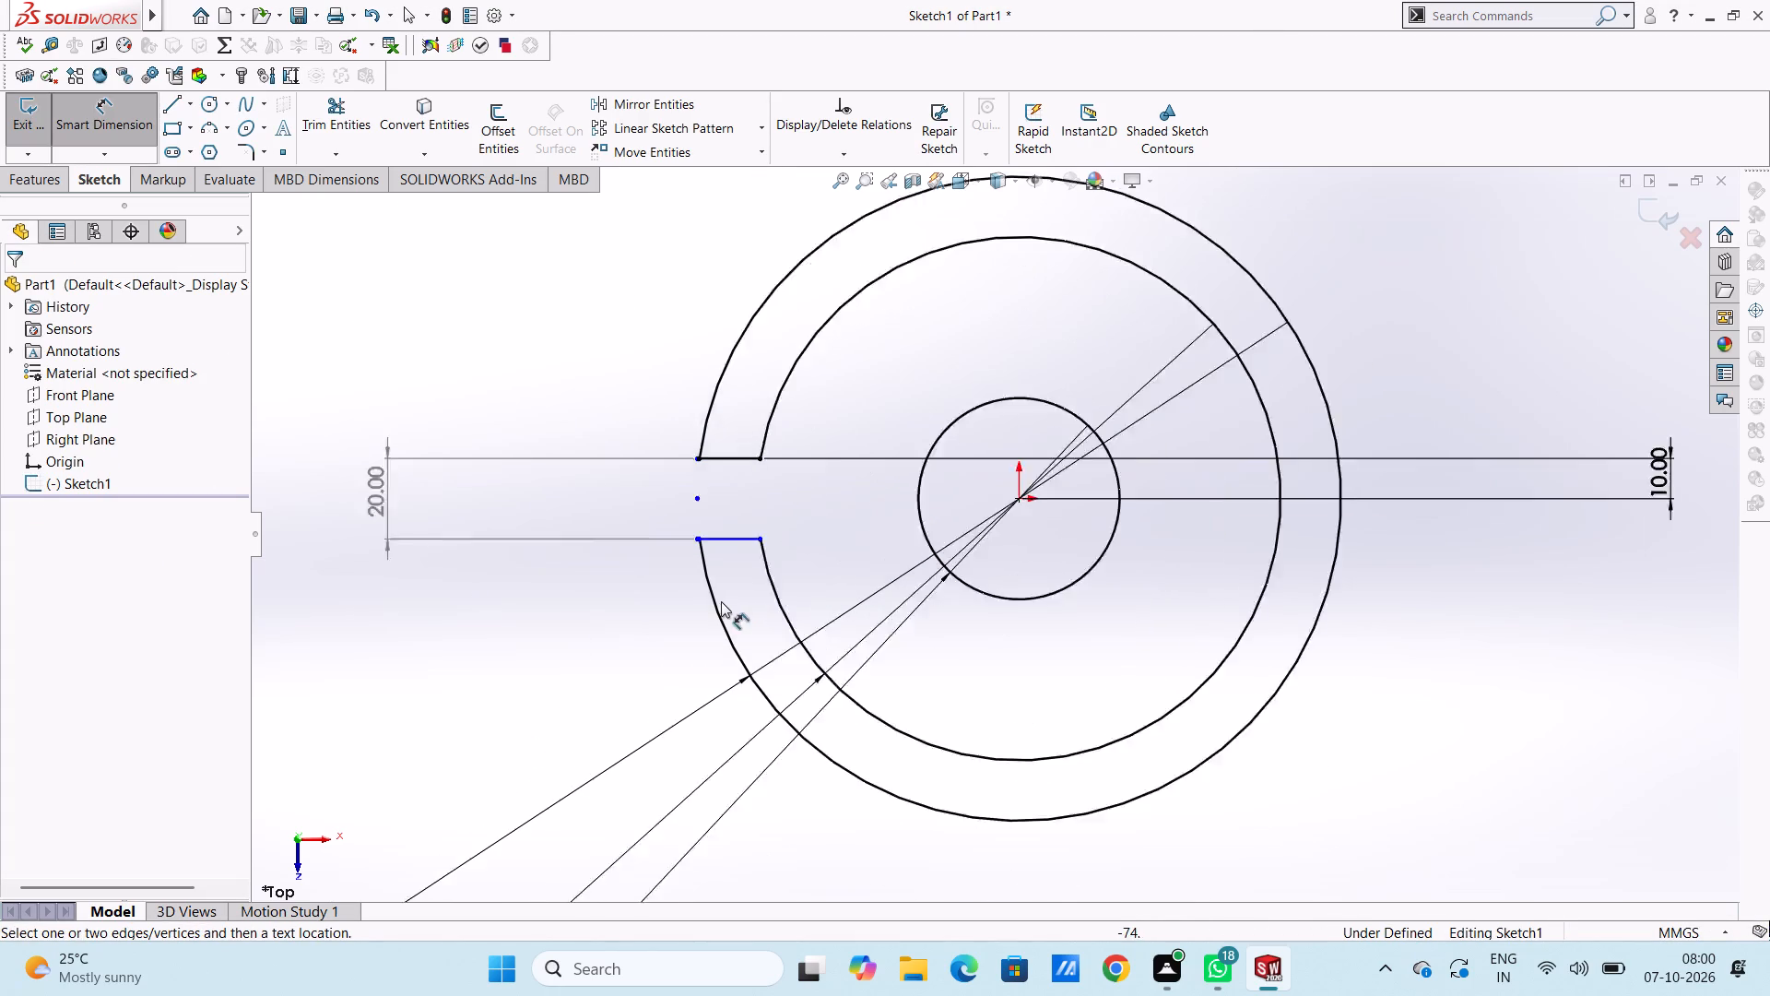
pyautogui.scroll(-1, 721, 601)
pyautogui.click(769, 505)
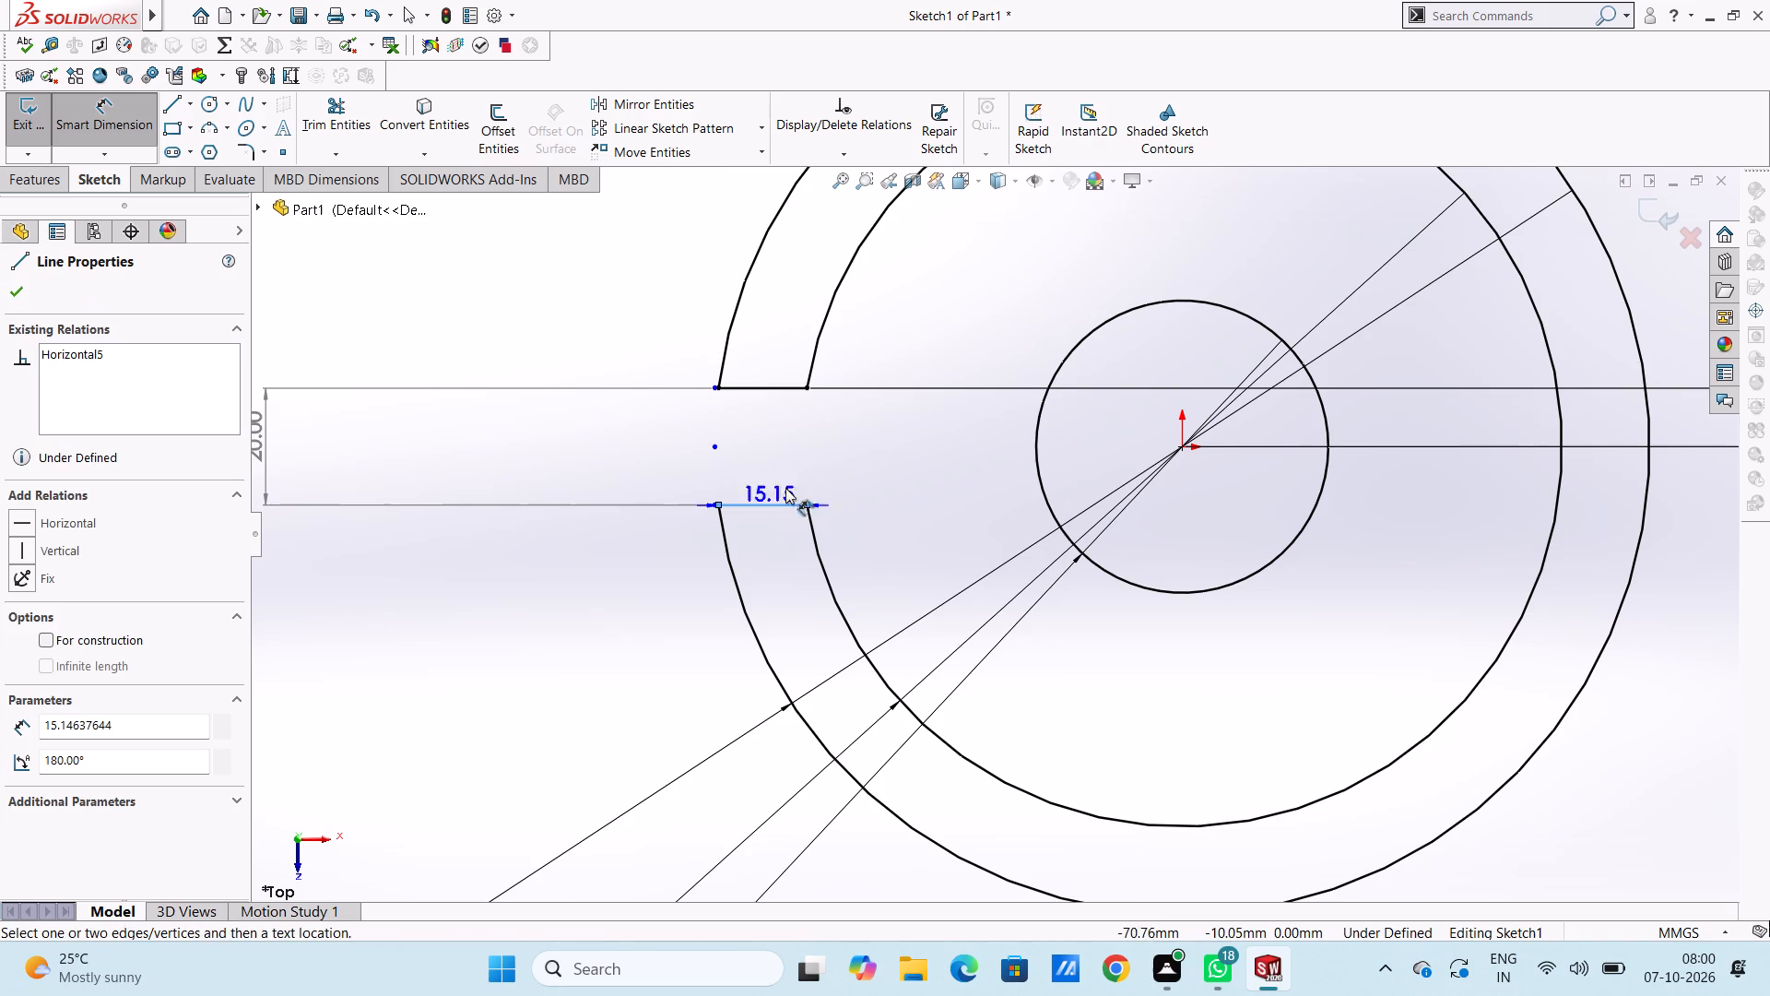
pyautogui.click(1186, 446)
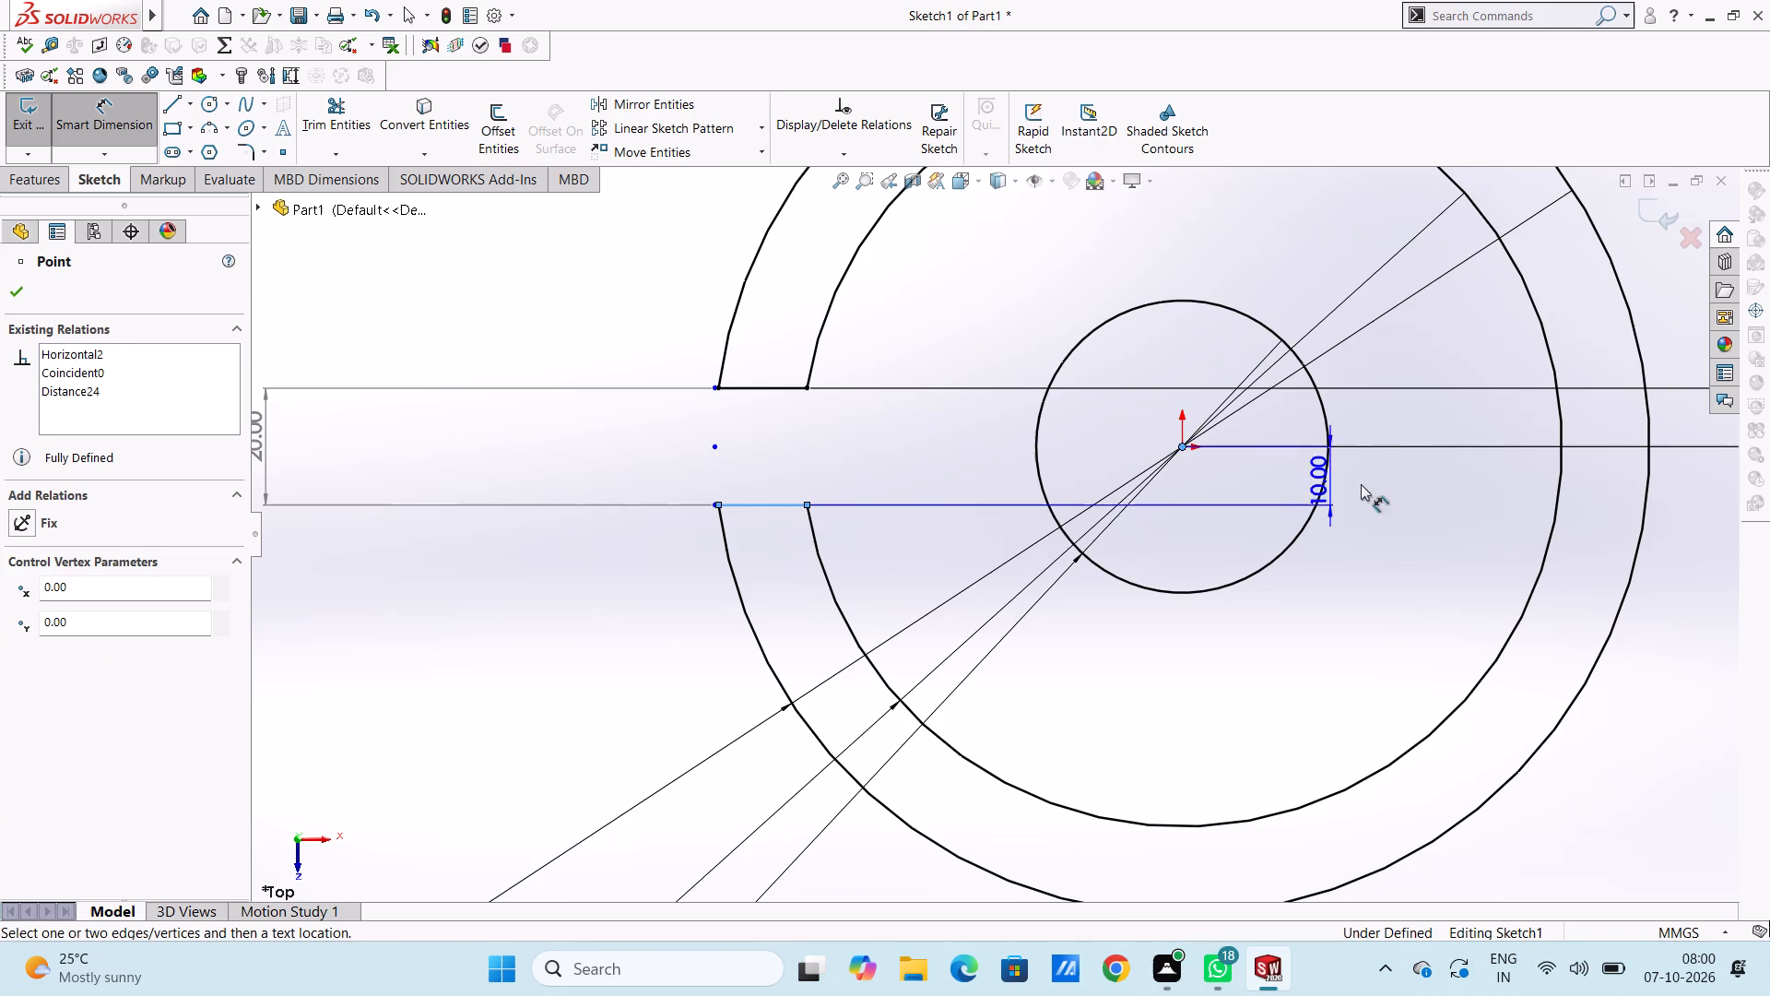
pyautogui.scroll(3, 1392, 488)
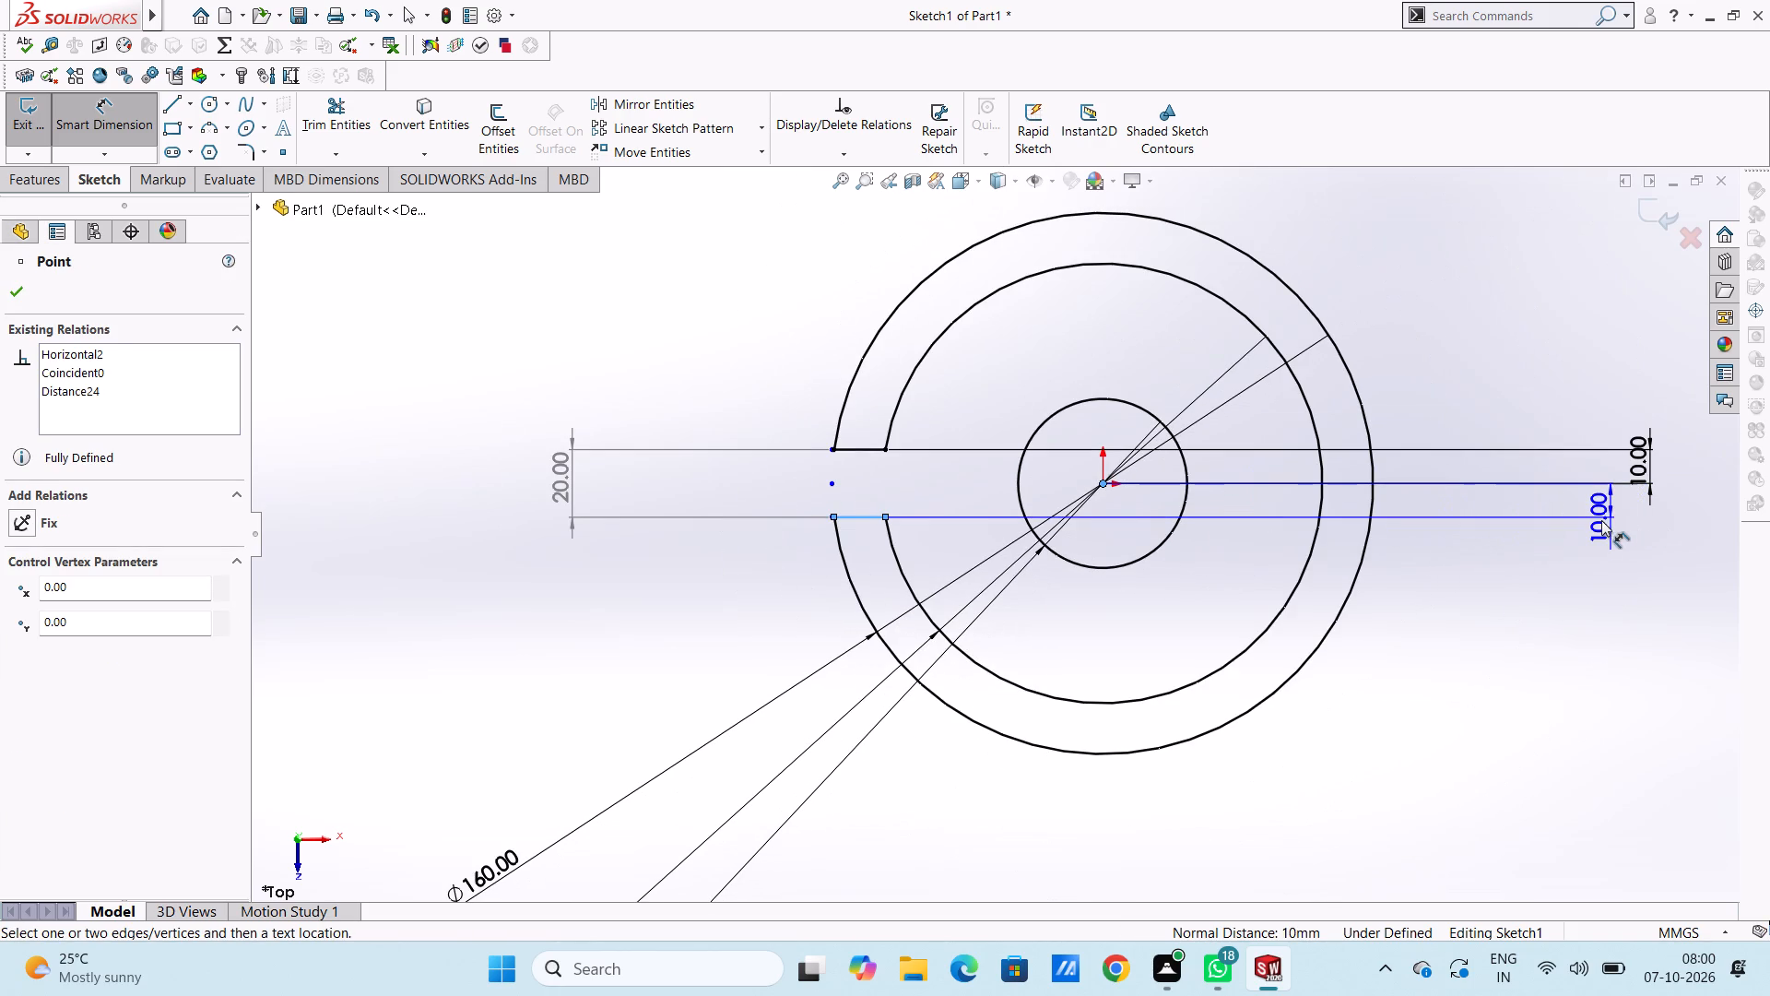
pyautogui.click(1601, 520)
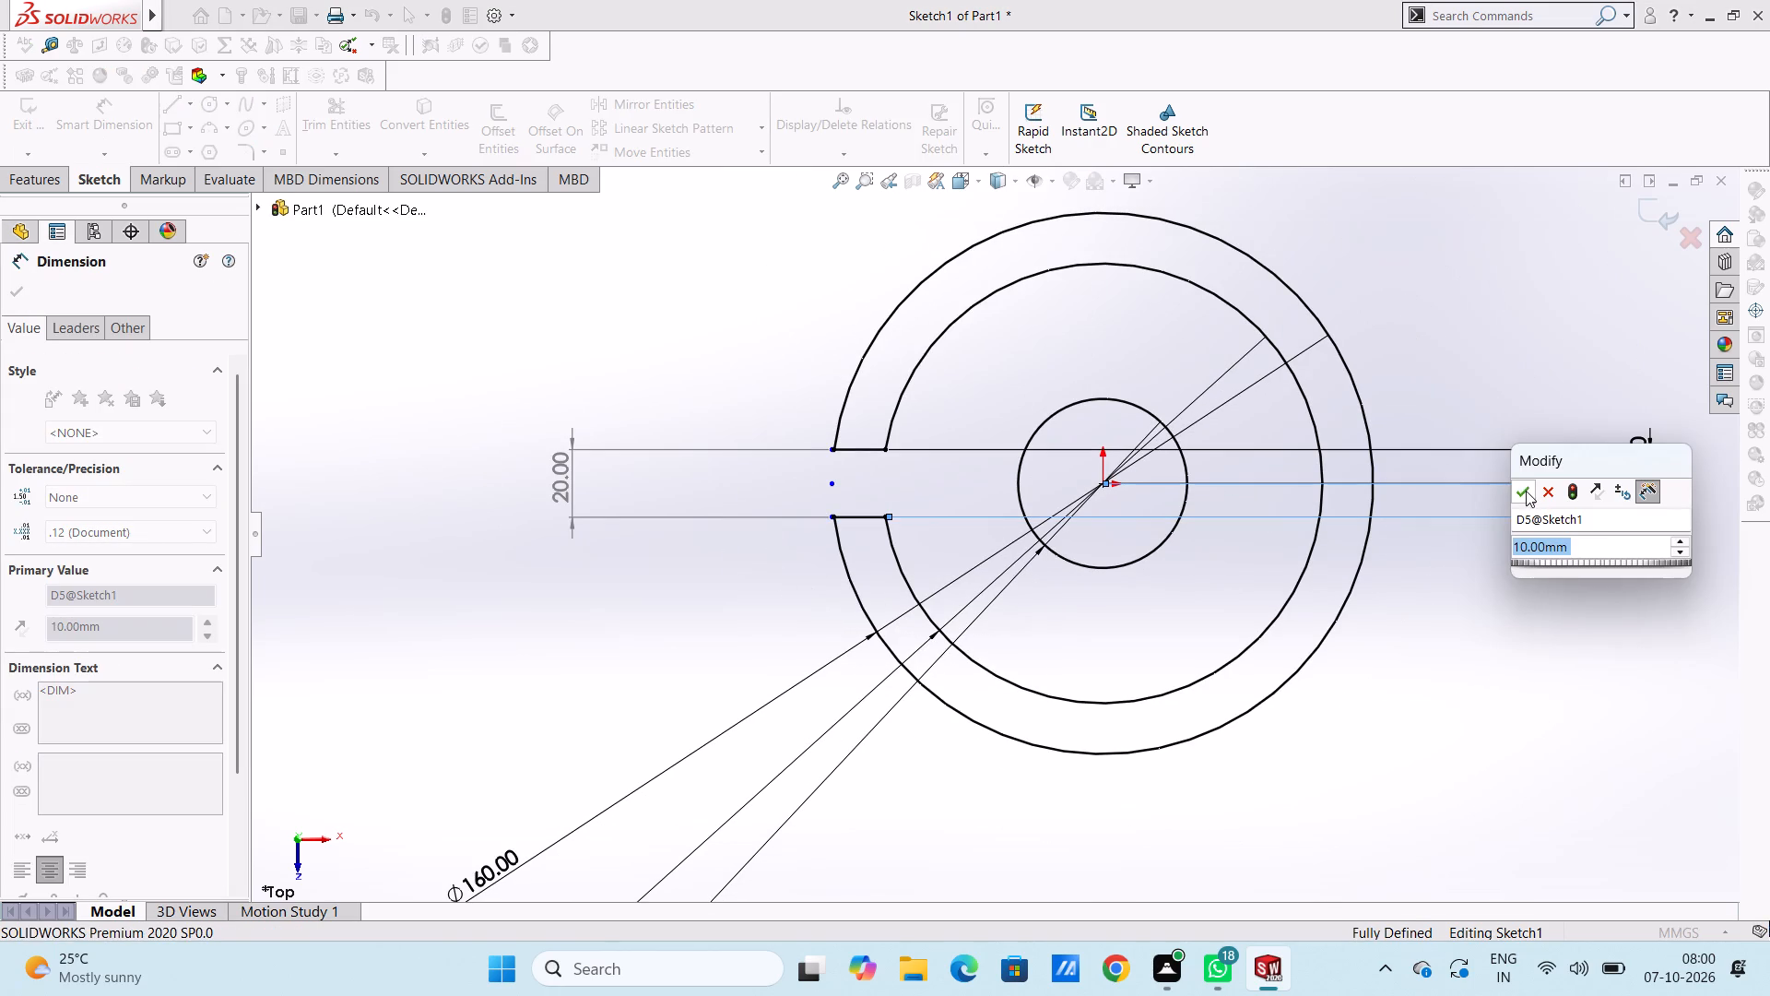
pyautogui.click(1526, 491)
pyautogui.click(1440, 380)
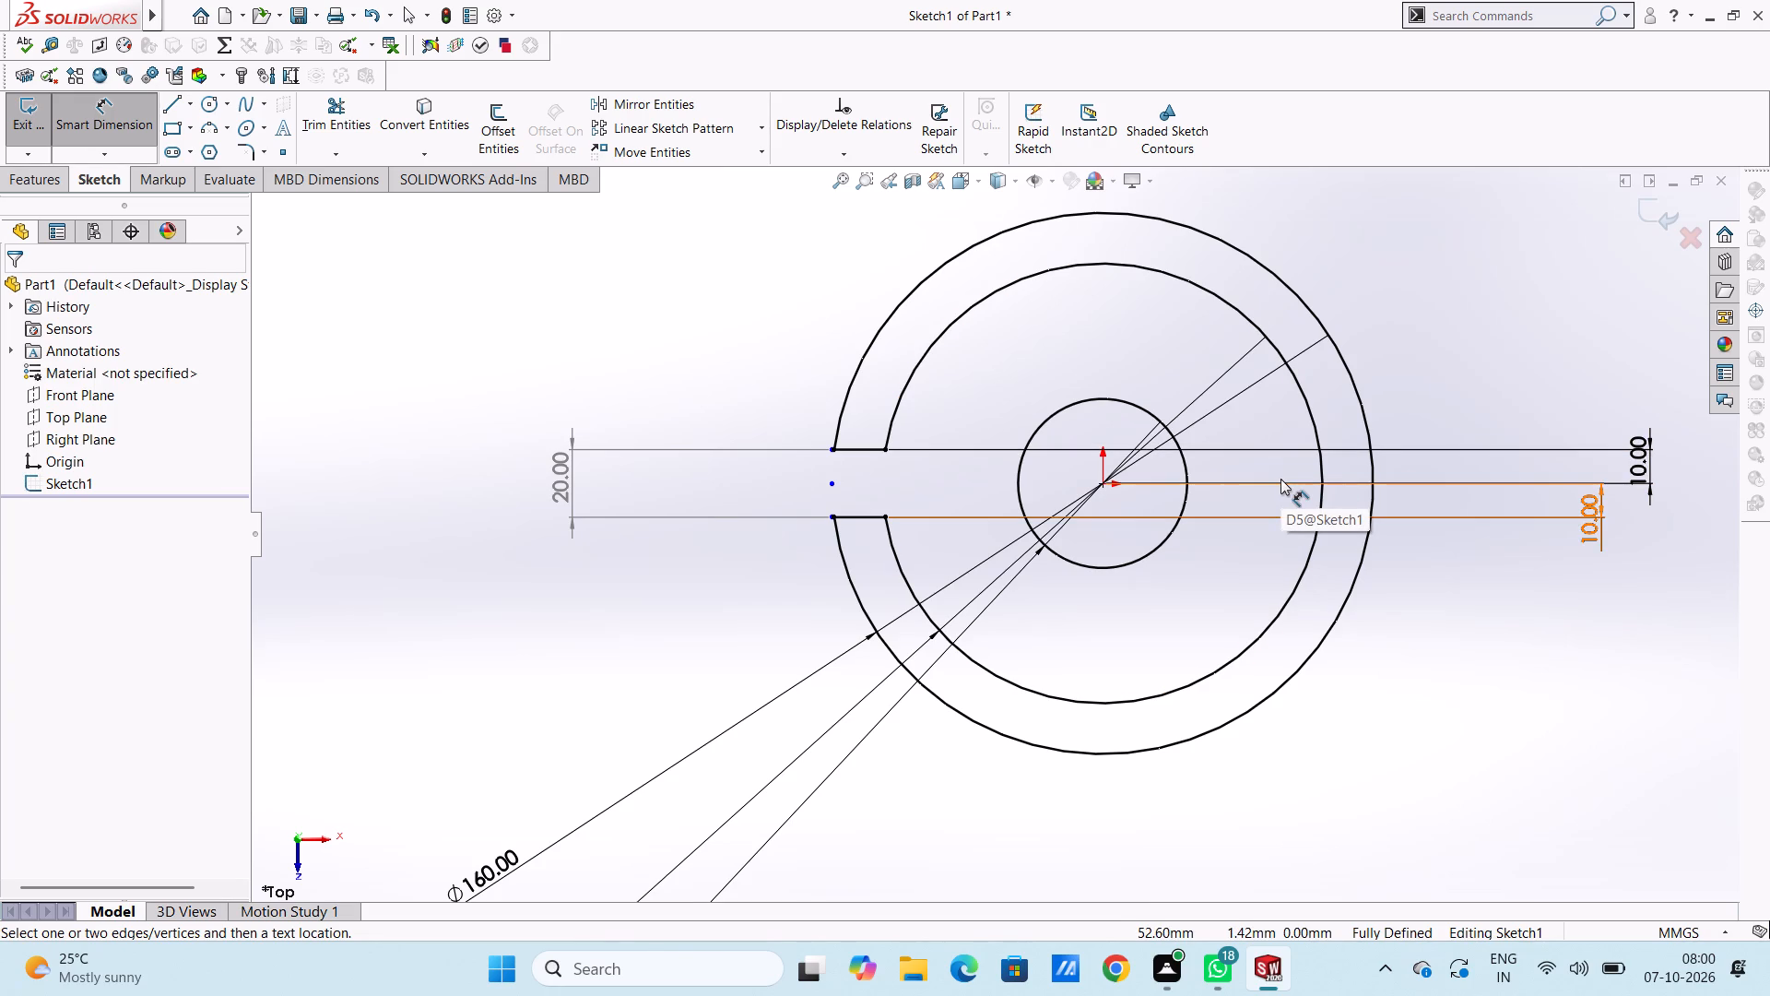
pyautogui.scroll(3, 1425, 330)
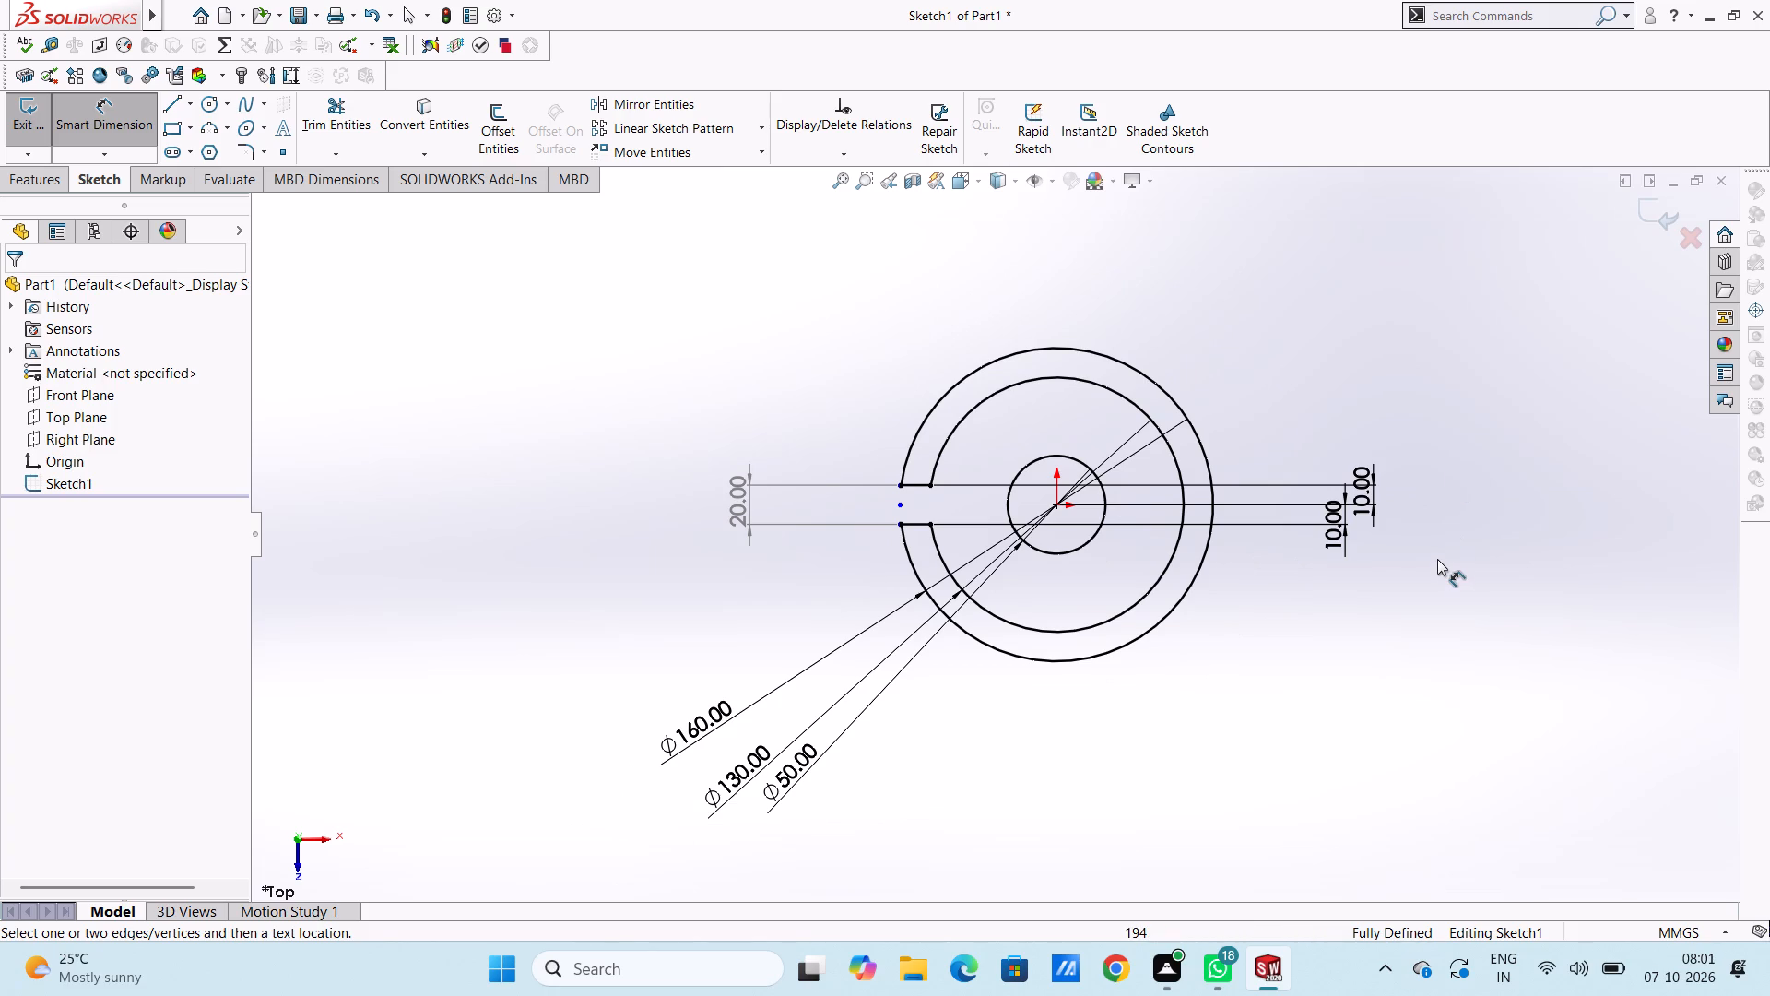
pyautogui.press('Escape')
pyautogui.press('Escape')
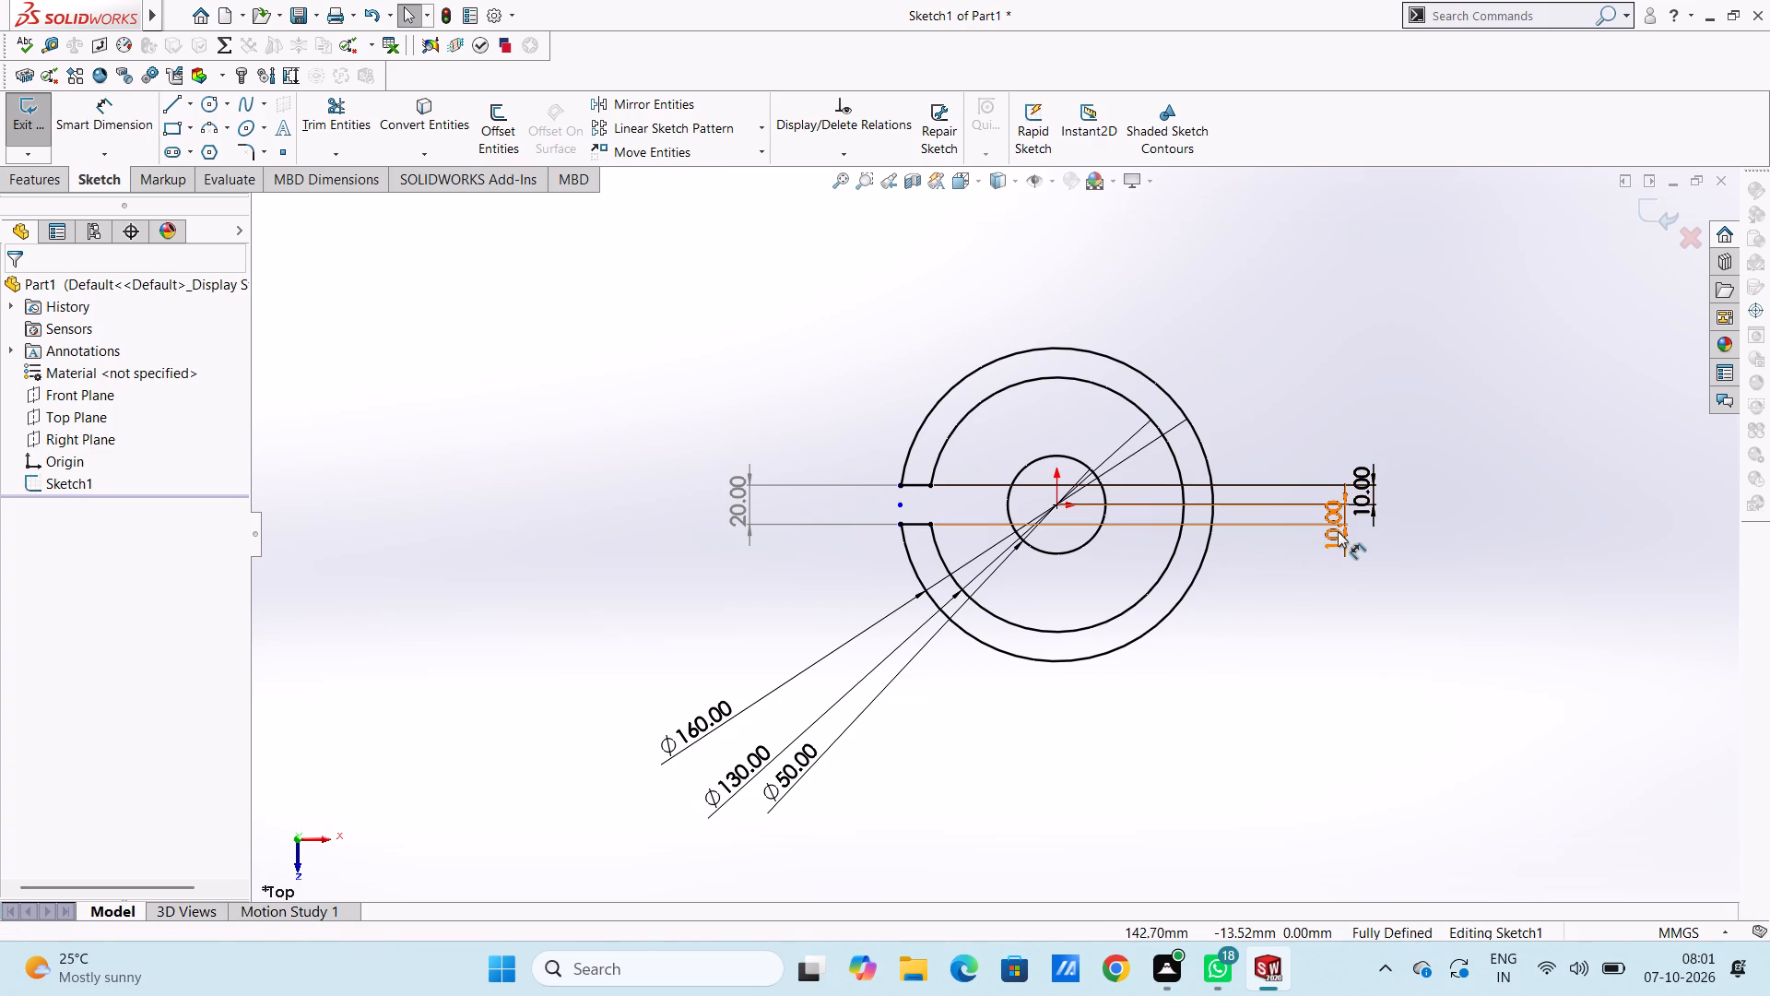
# Move the lower line's 10 mm dimension to the notch side of the part, outside the 20 mm dimension.
pyautogui.moveTo(1344, 531); pyautogui.dragTo(484, 552)
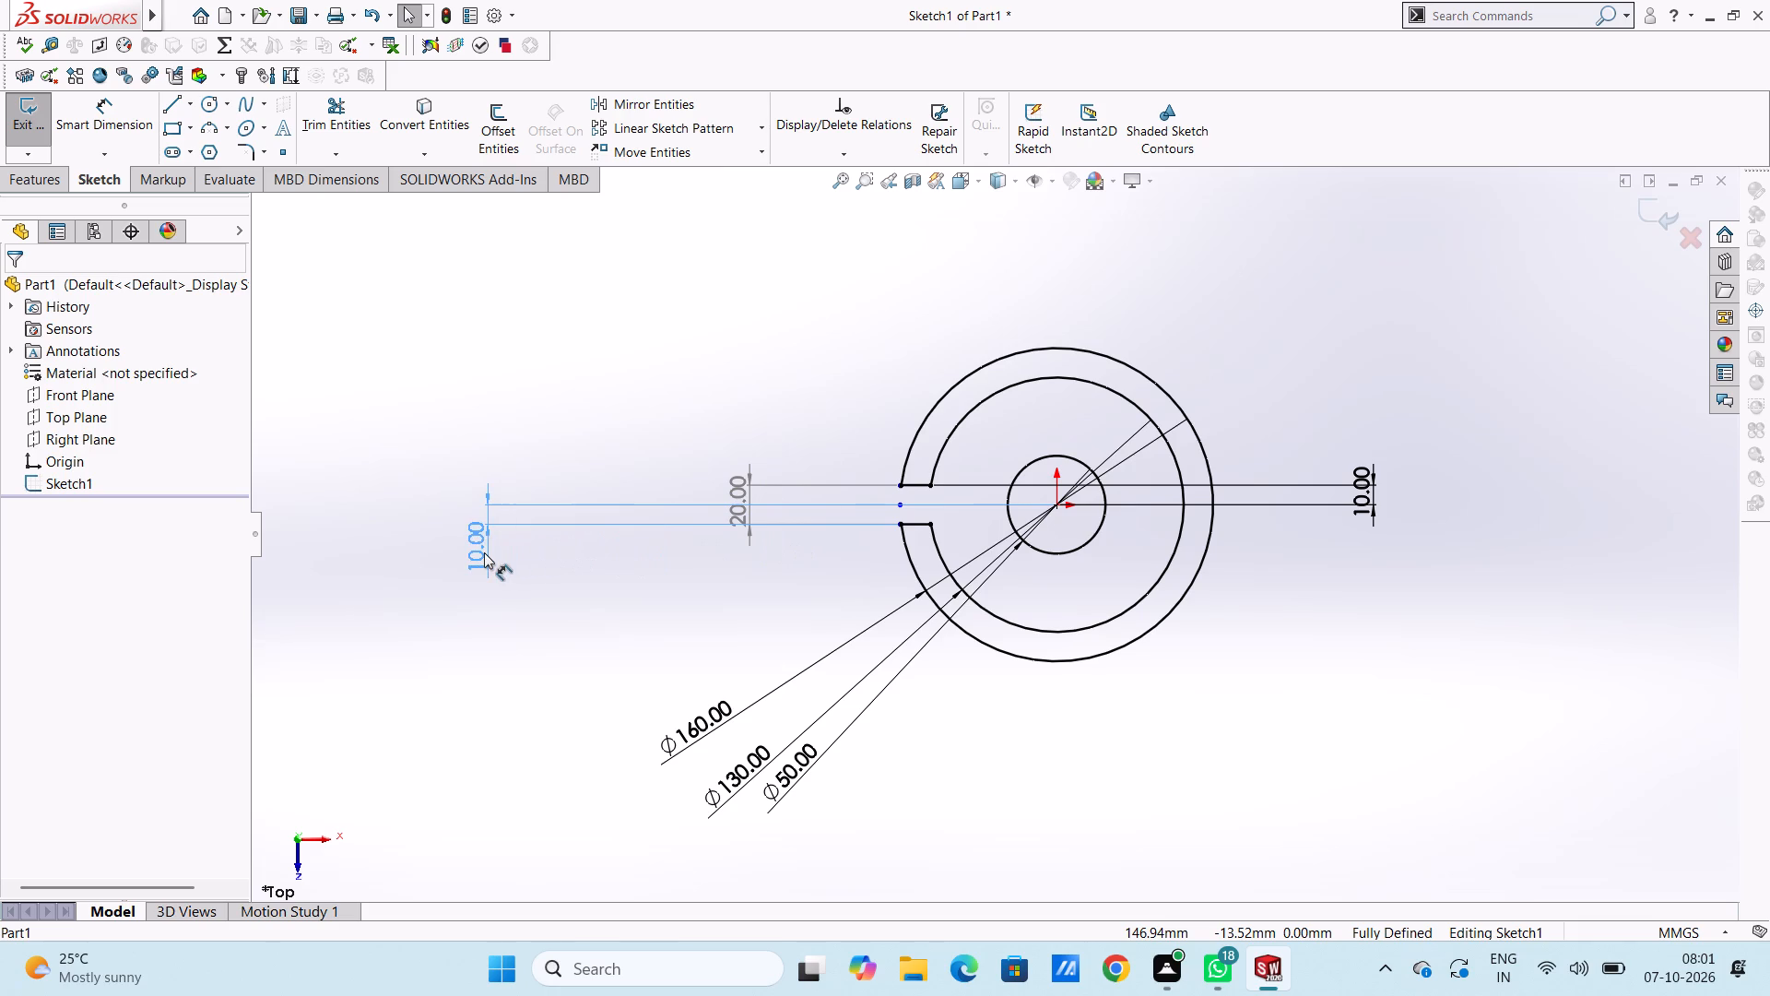
# Move the upper notch line's 10 mm dimension to the notch side, beside the lower one, which is shifted slightly farther out.
pyautogui.moveTo(484, 552); pyautogui.dragTo(452, 554)
pyautogui.click(610, 587)
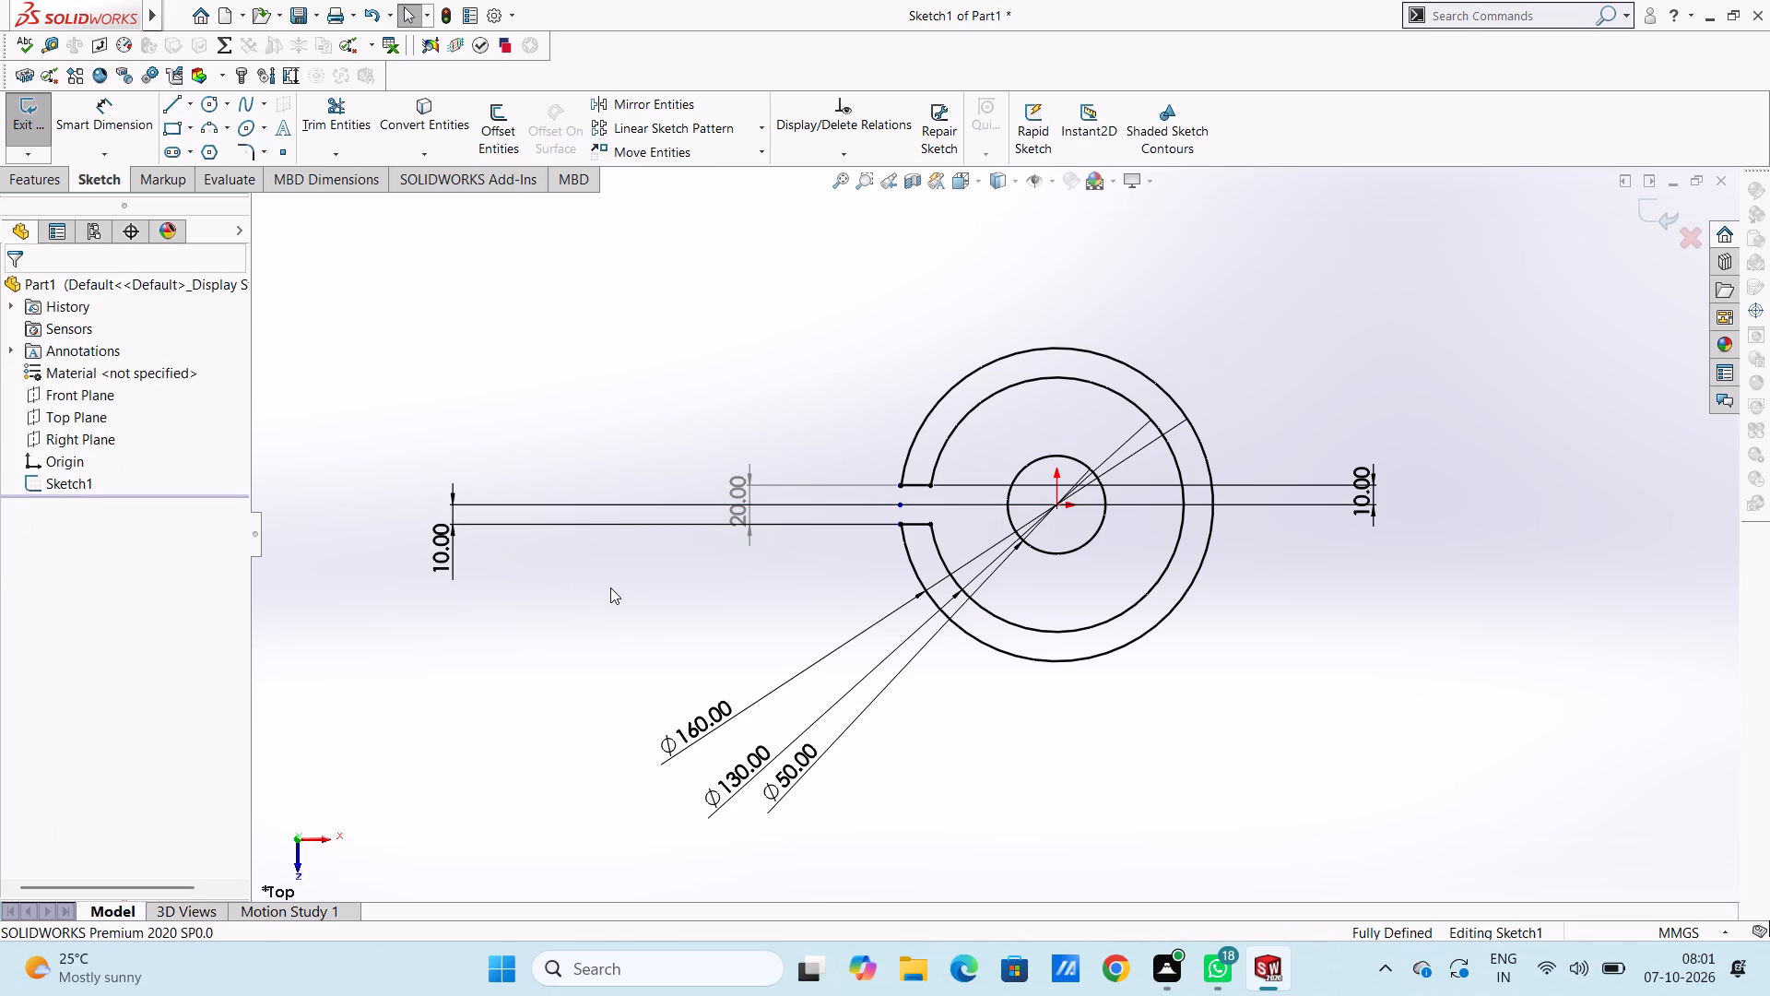
pyautogui.moveTo(1371, 493); pyautogui.dragTo(1010, 471)
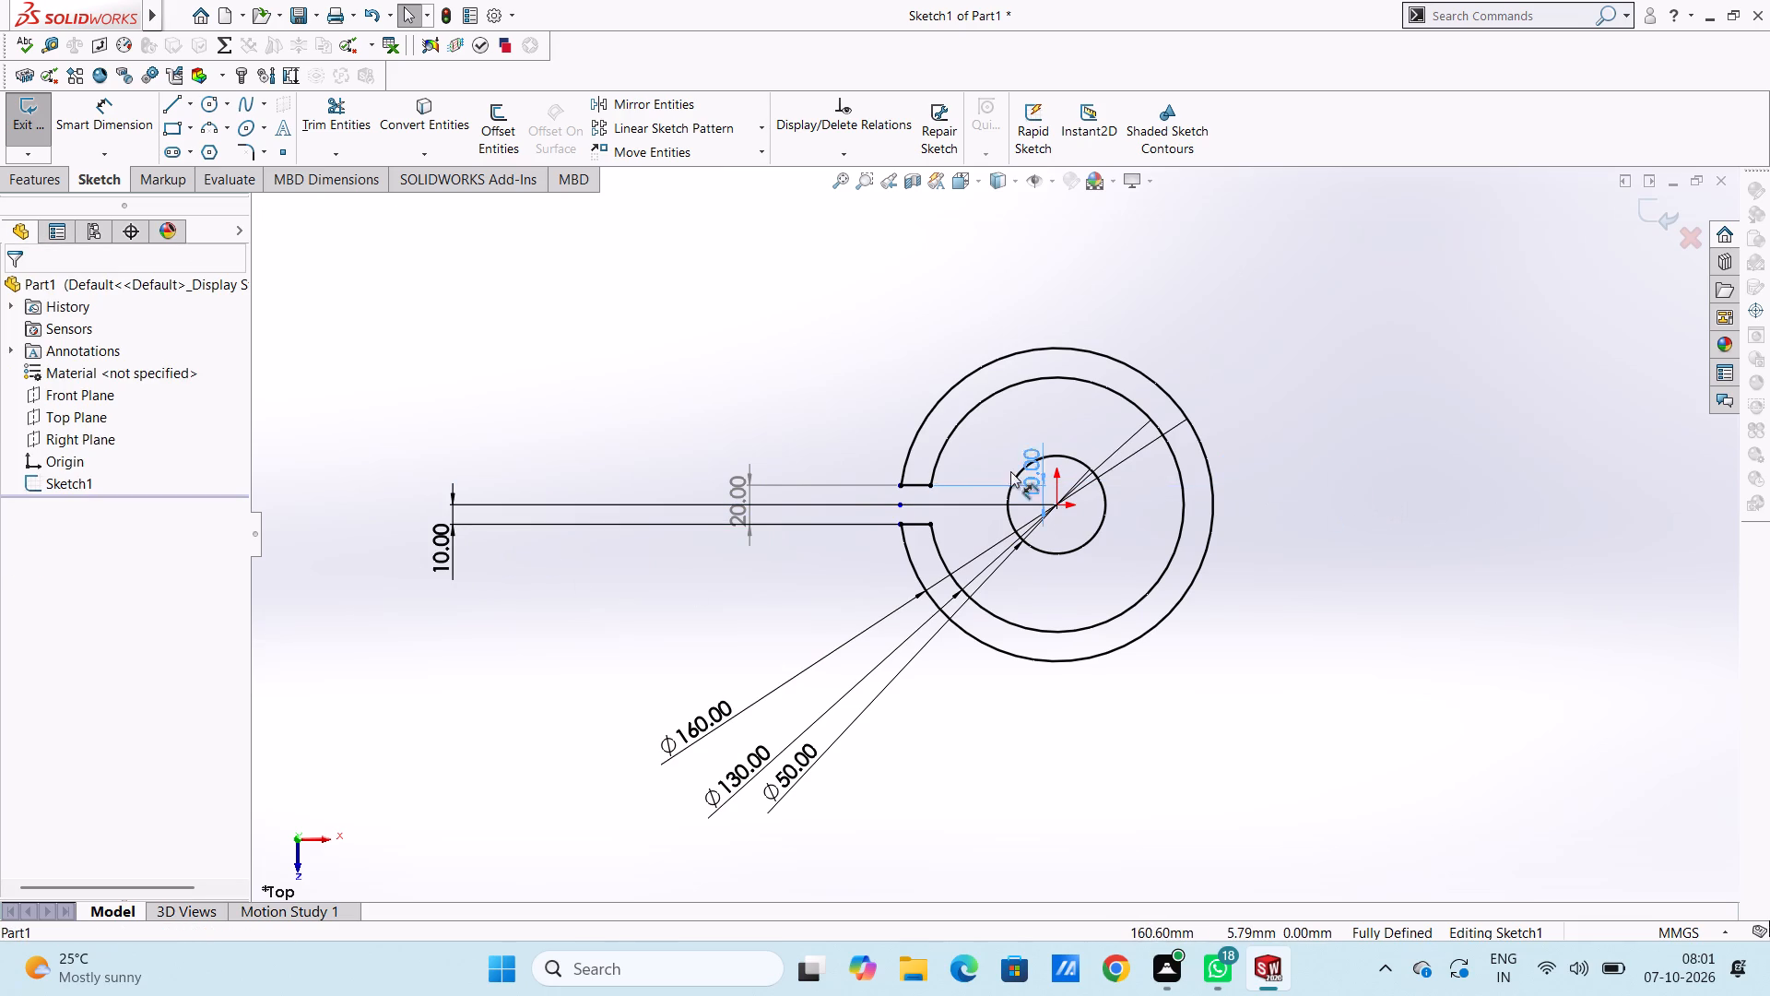
pyautogui.moveTo(1010, 471); pyautogui.dragTo(472, 471)
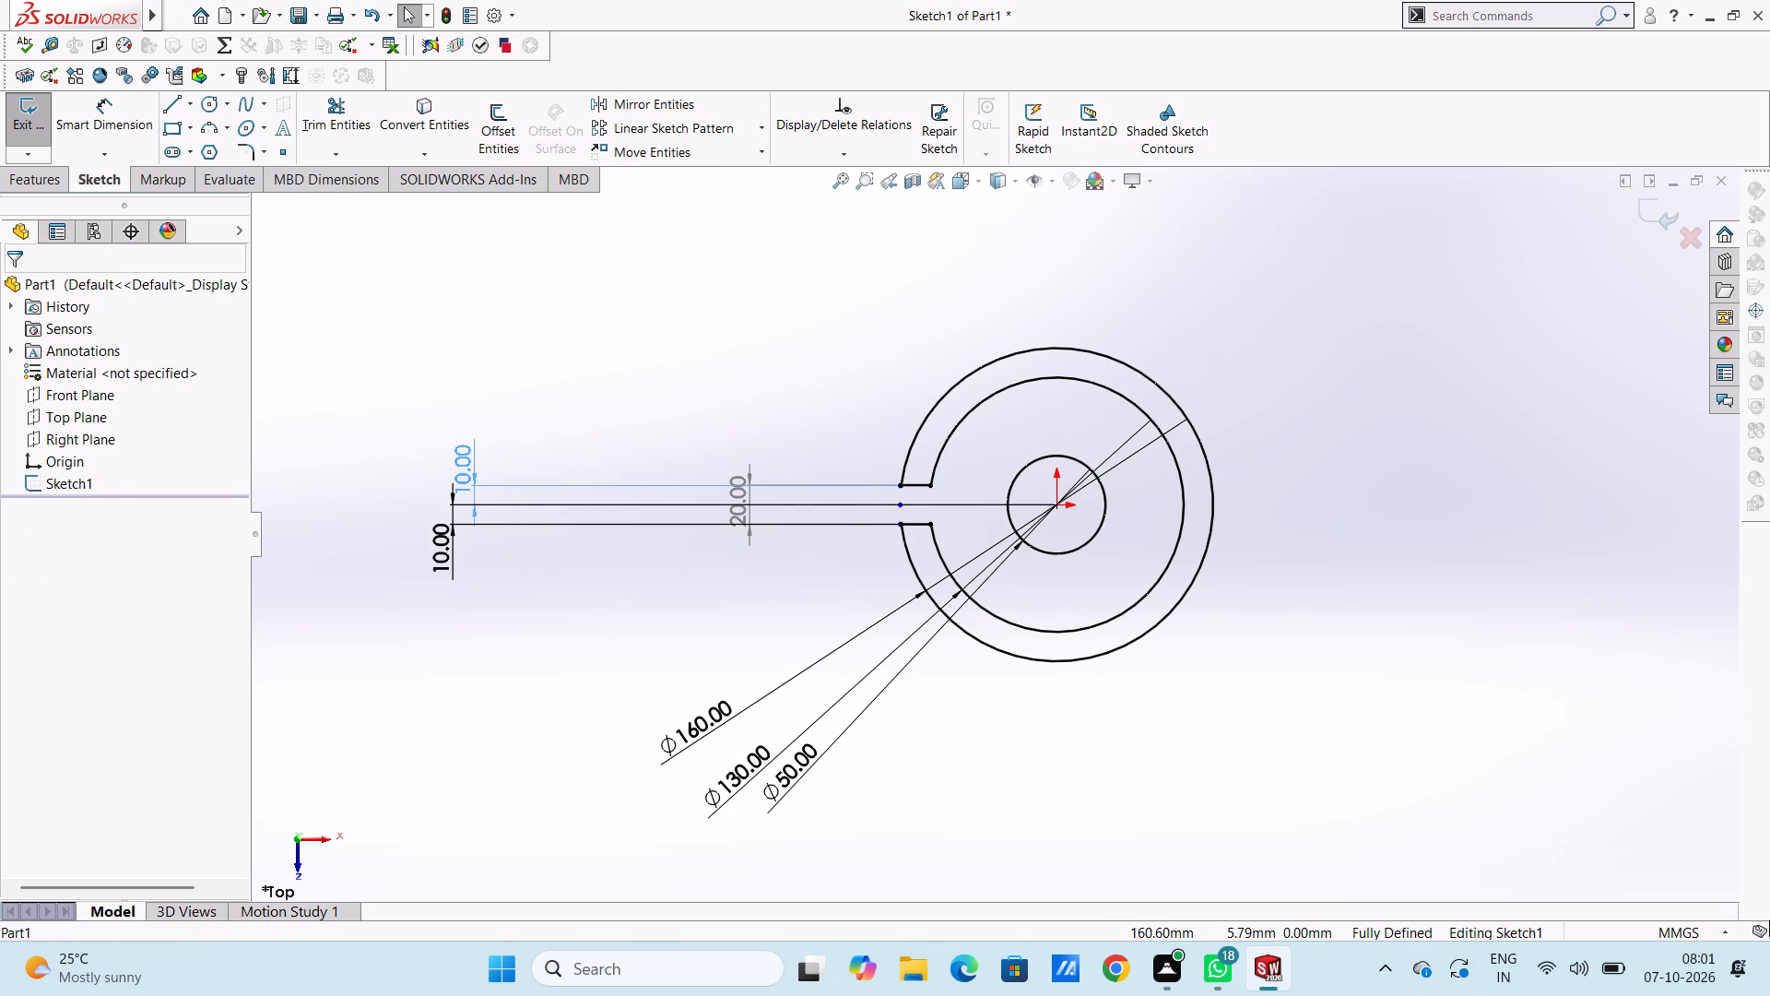
pyautogui.click(658, 403)
# Sketch a 200 mm horizontal line from the 160 mm arc's bottom quadrant point, extending away from the notch.
pyautogui.scroll(-3, 1200, 505)
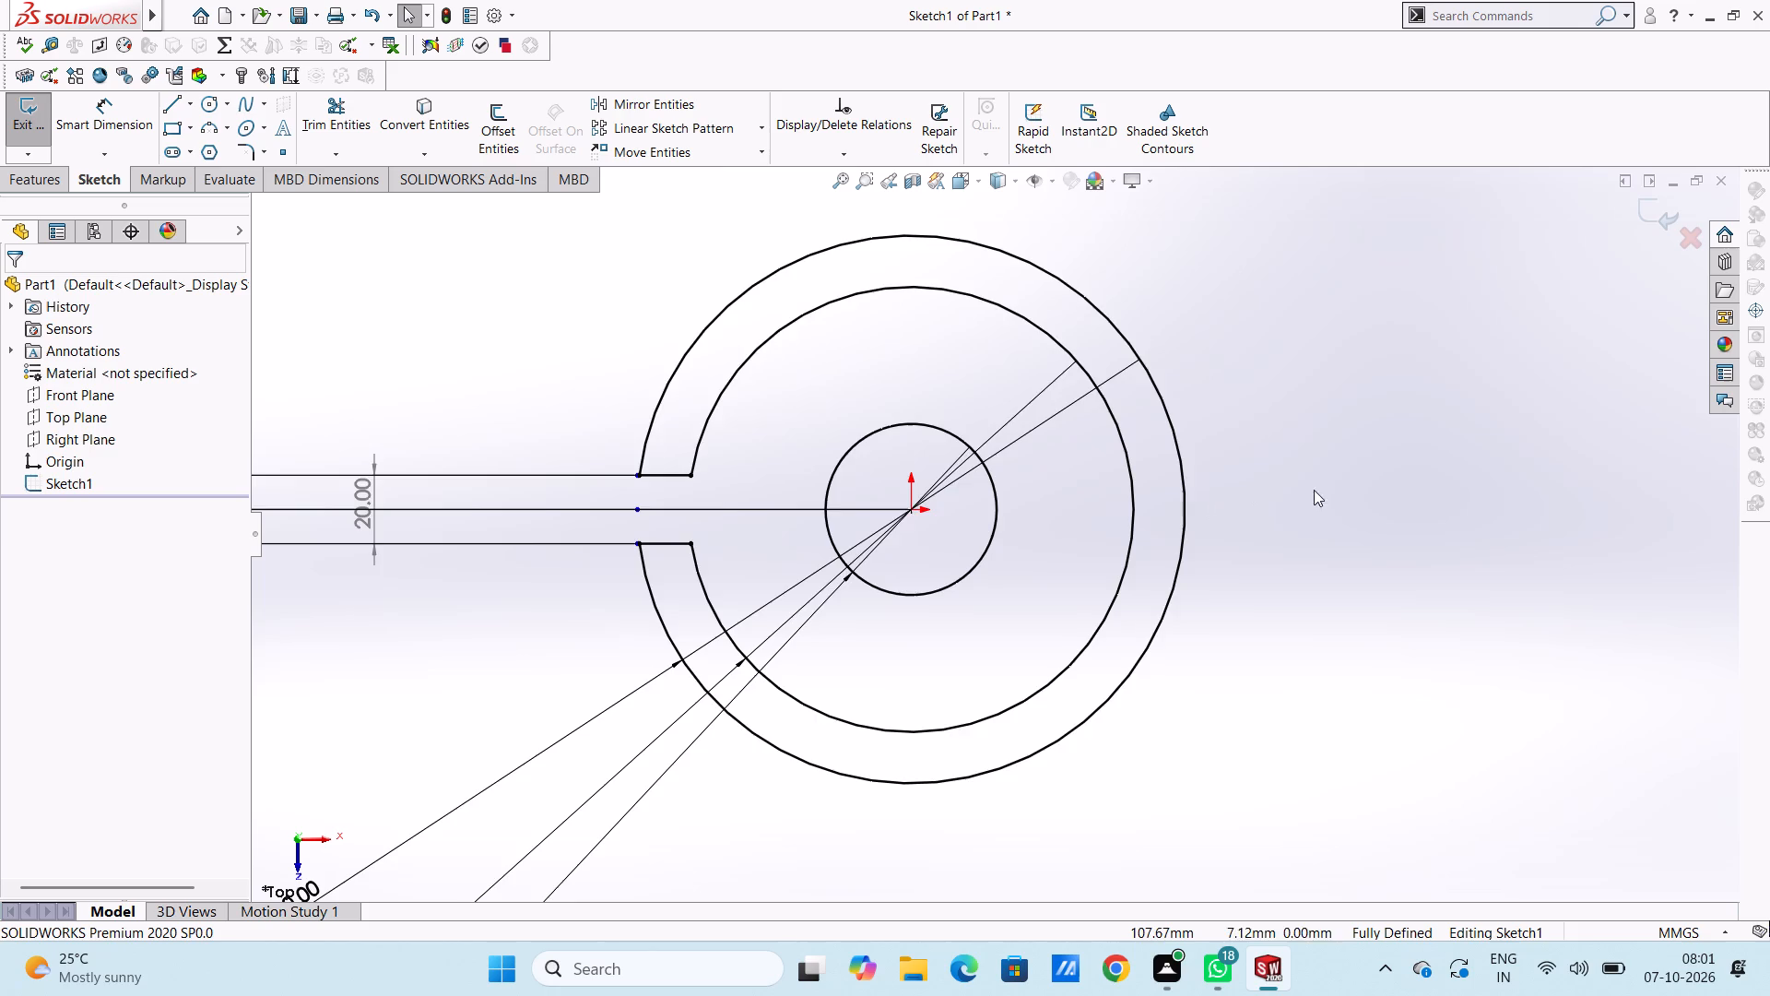
pyautogui.scroll(2, 1347, 514)
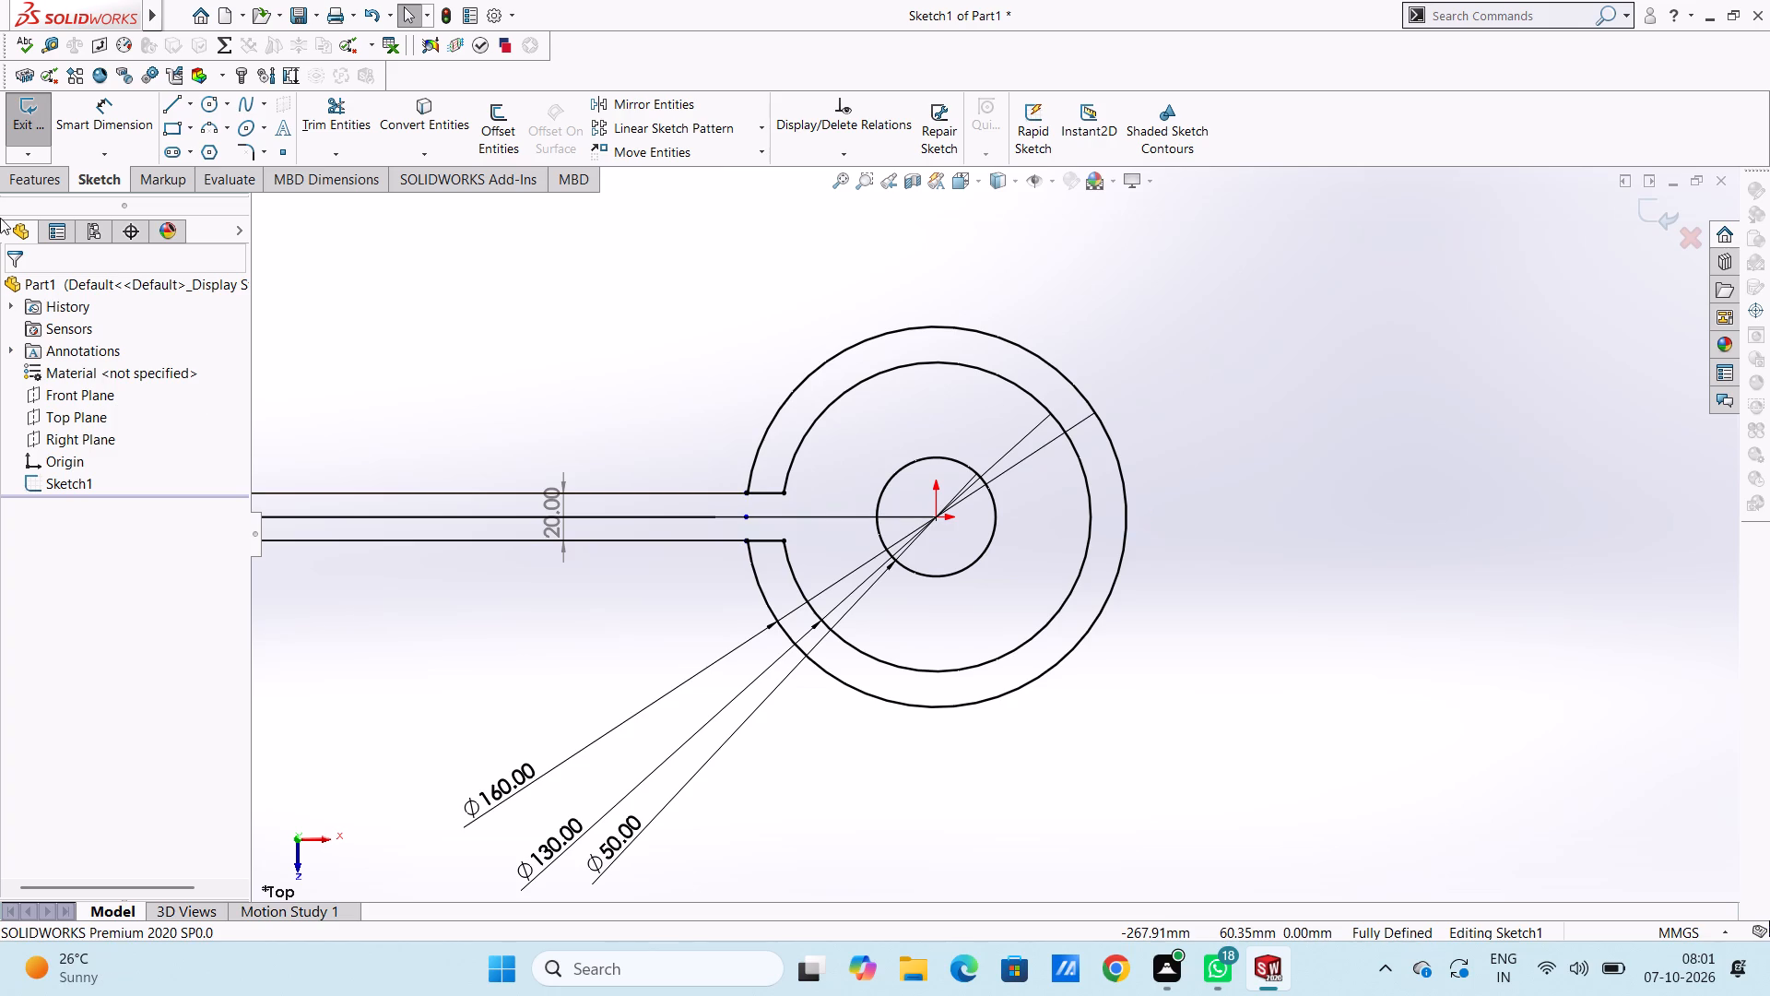
pyautogui.click(169, 102)
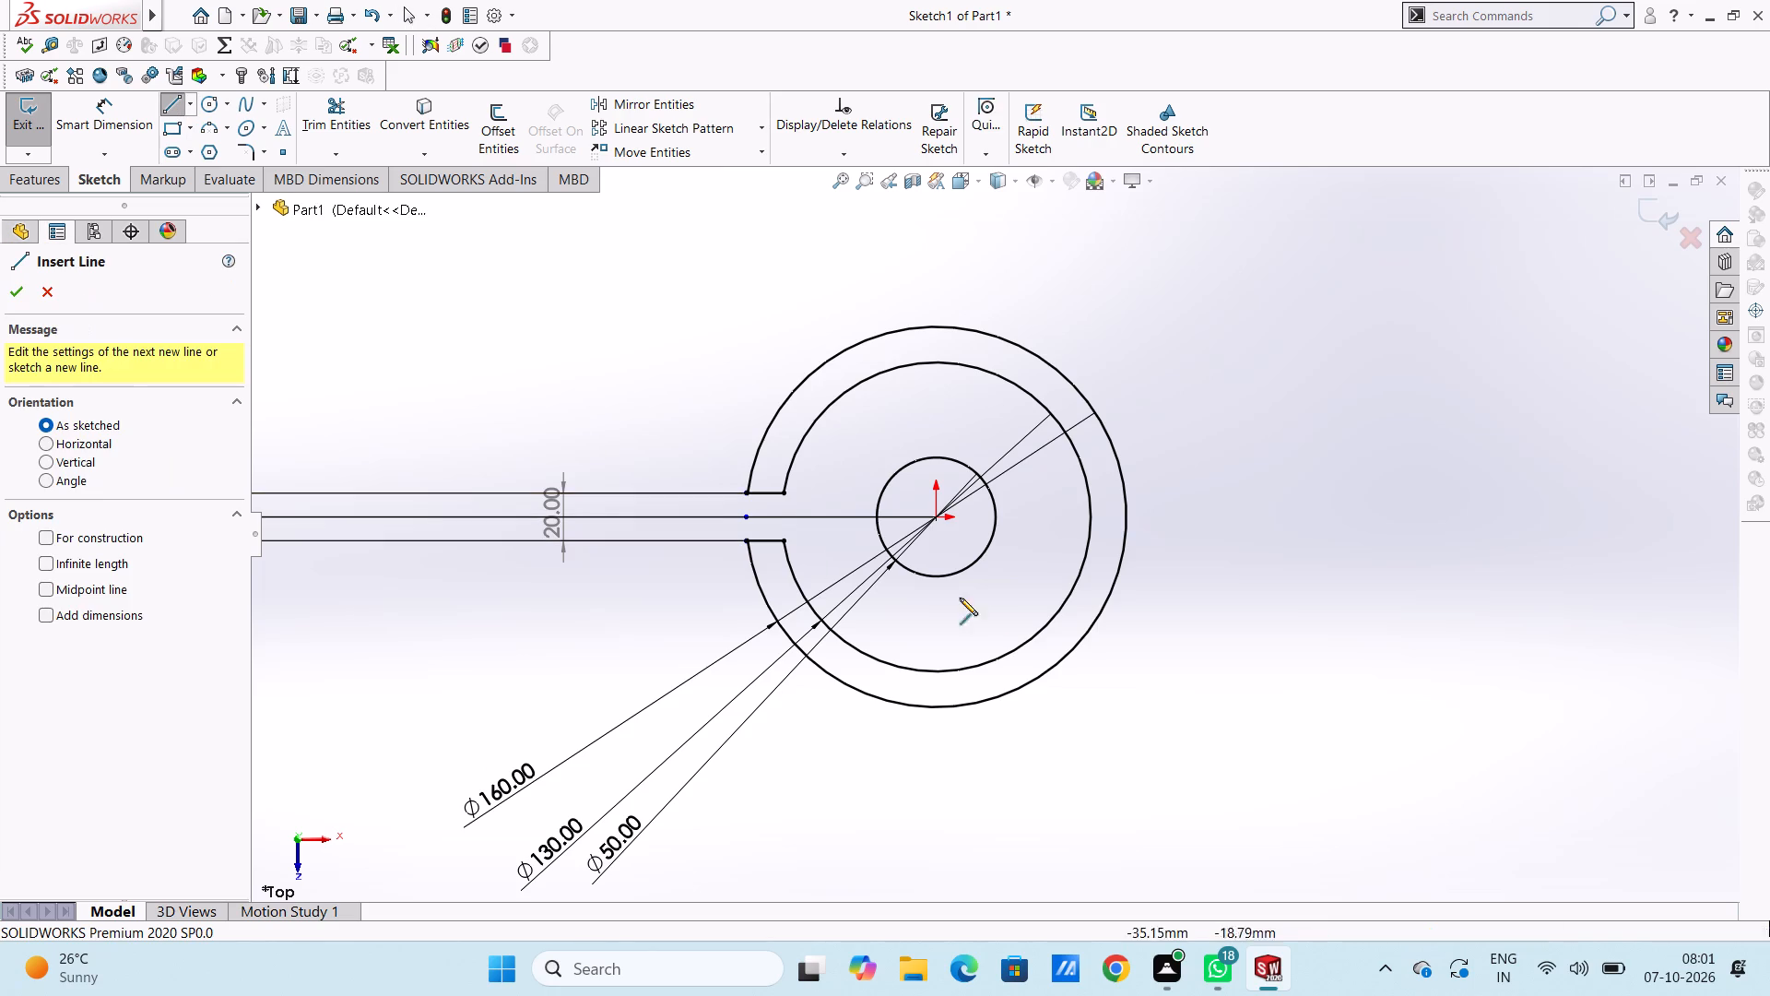
pyautogui.scroll(4, 1115, 647)
pyautogui.scroll(-1, 1174, 513)
pyautogui.scroll(-1, 1067, 511)
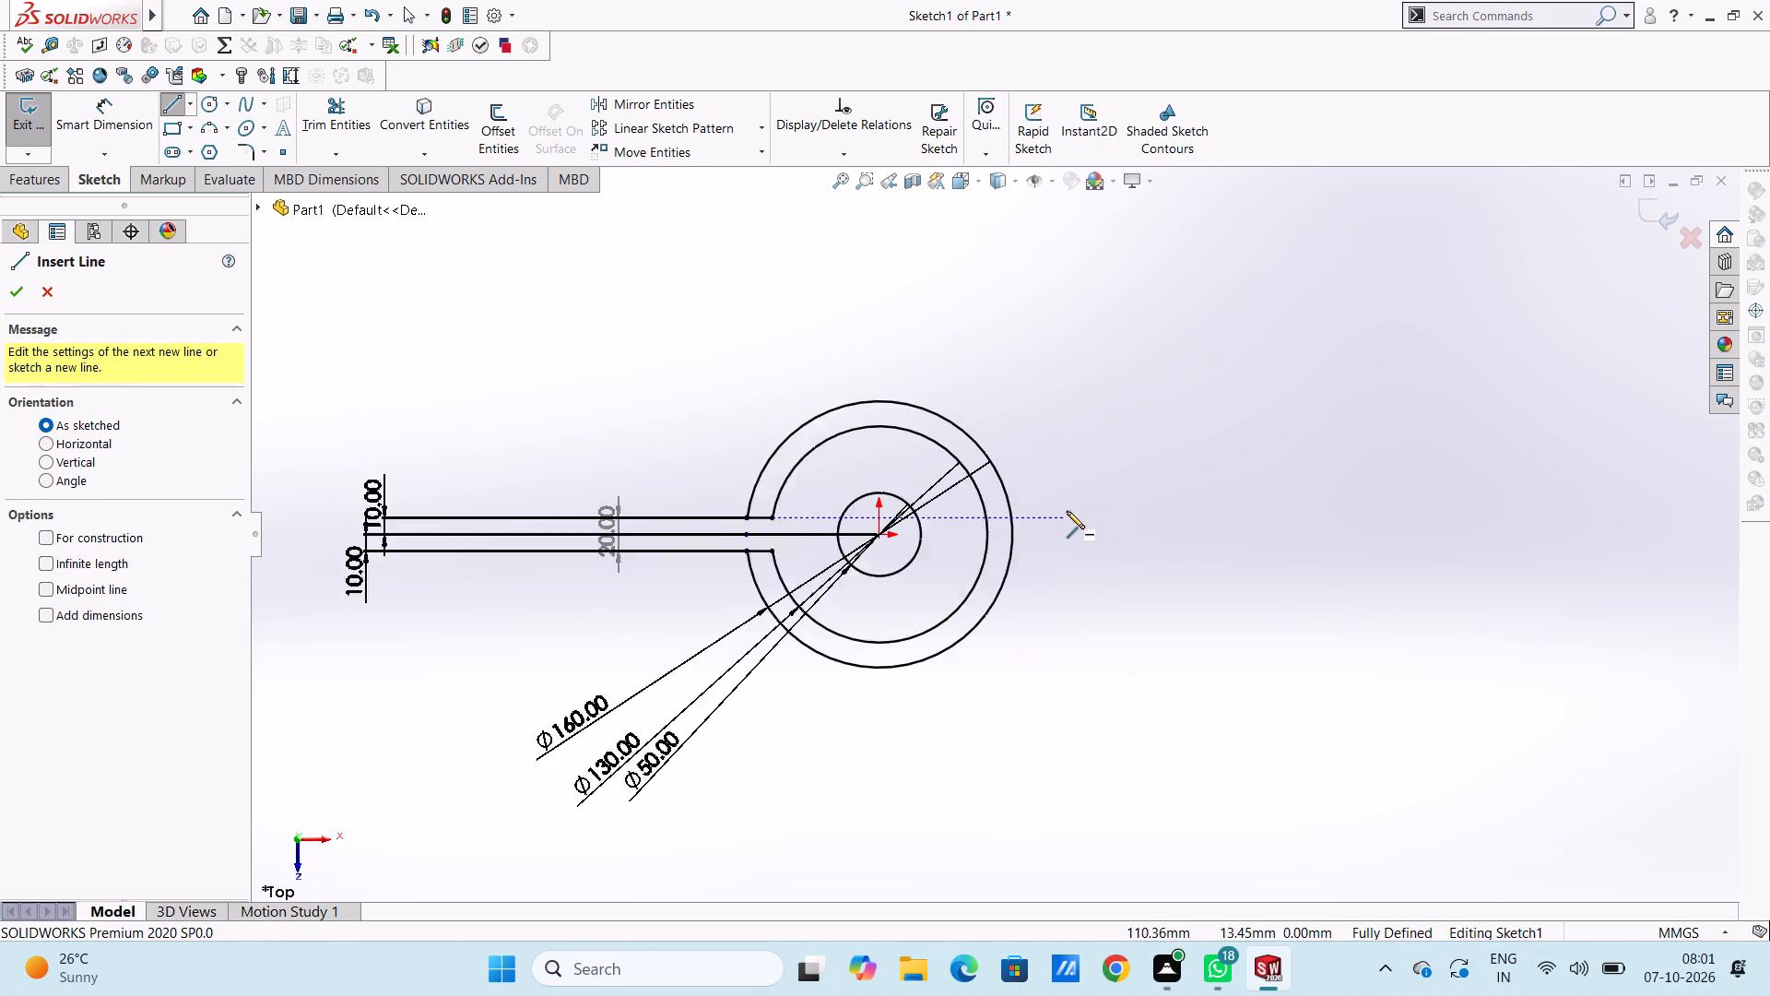
pyautogui.scroll(-1, 1067, 511)
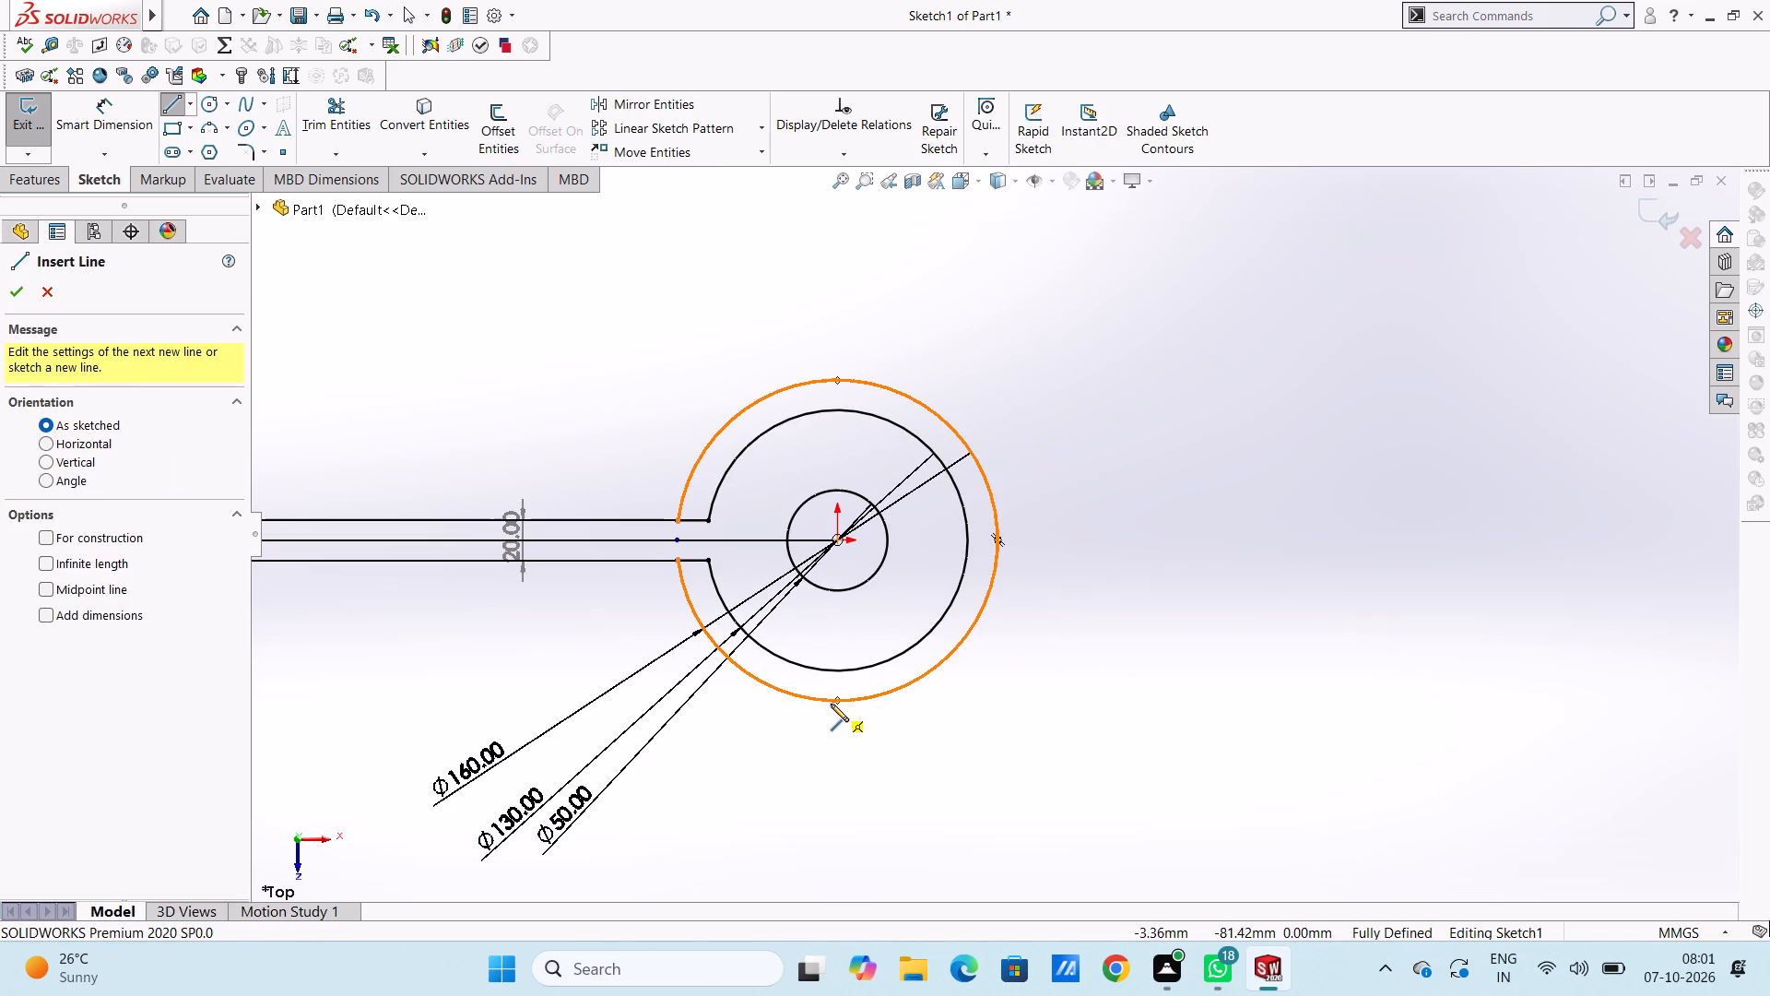
pyautogui.click(835, 701)
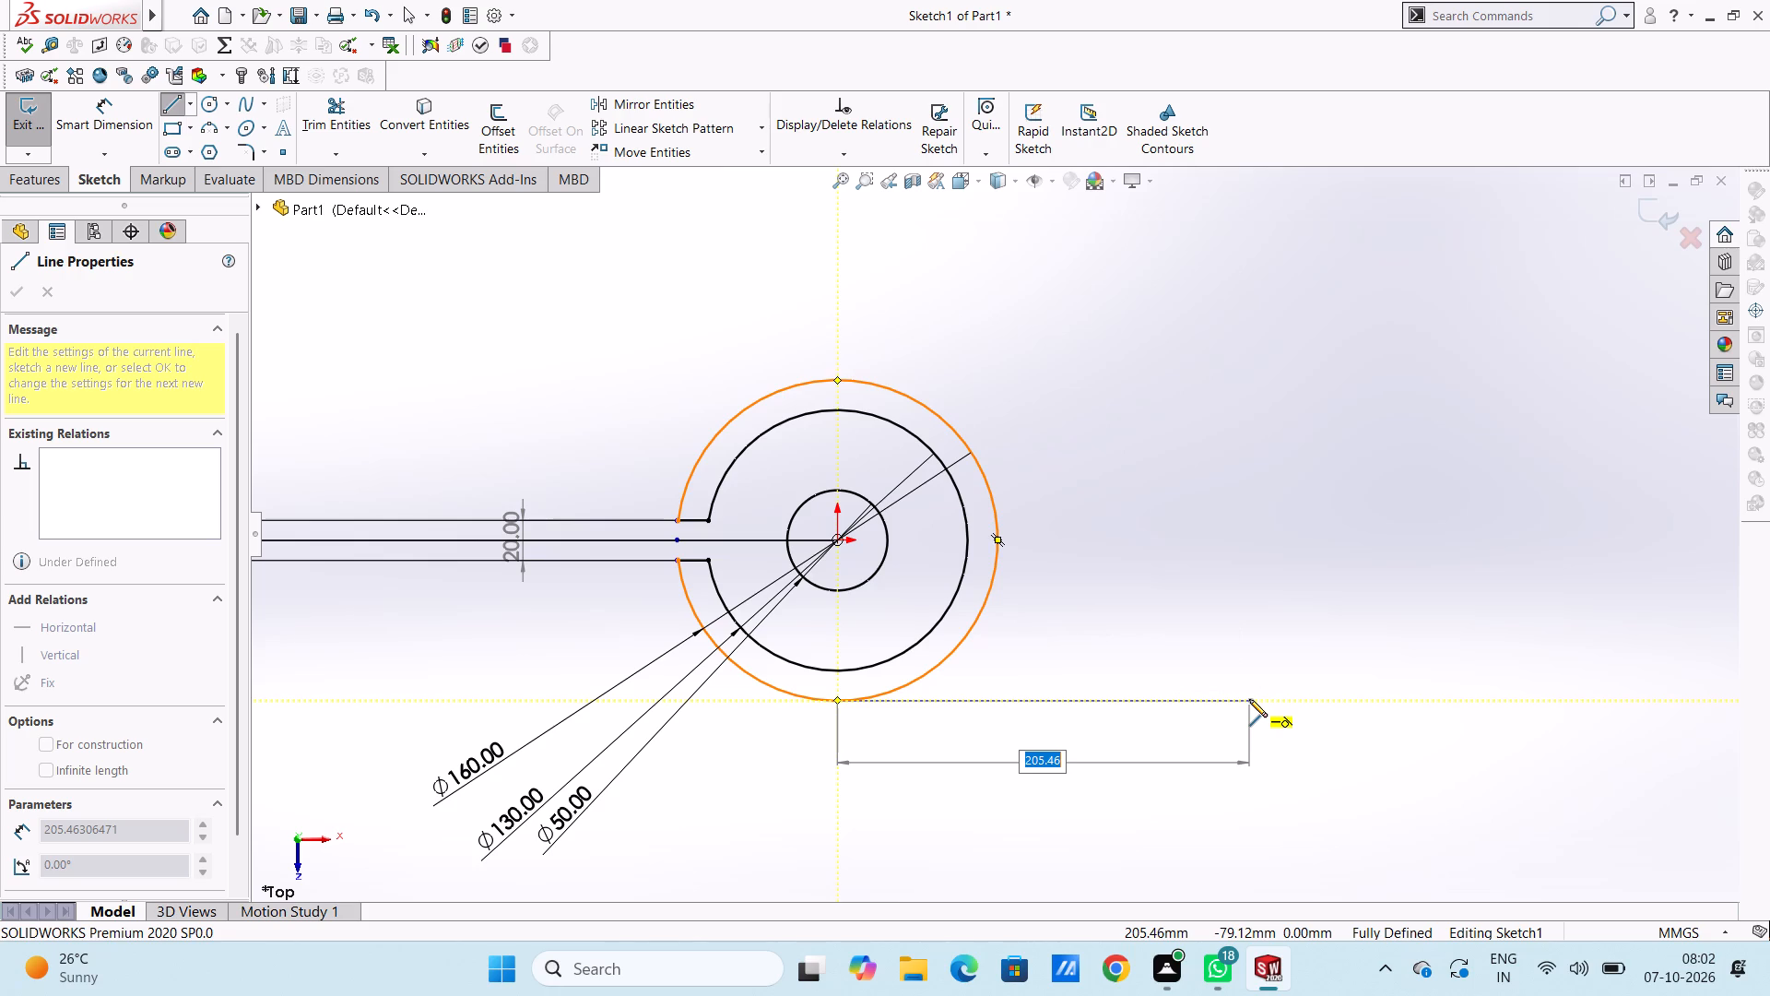
pyautogui.write('200')
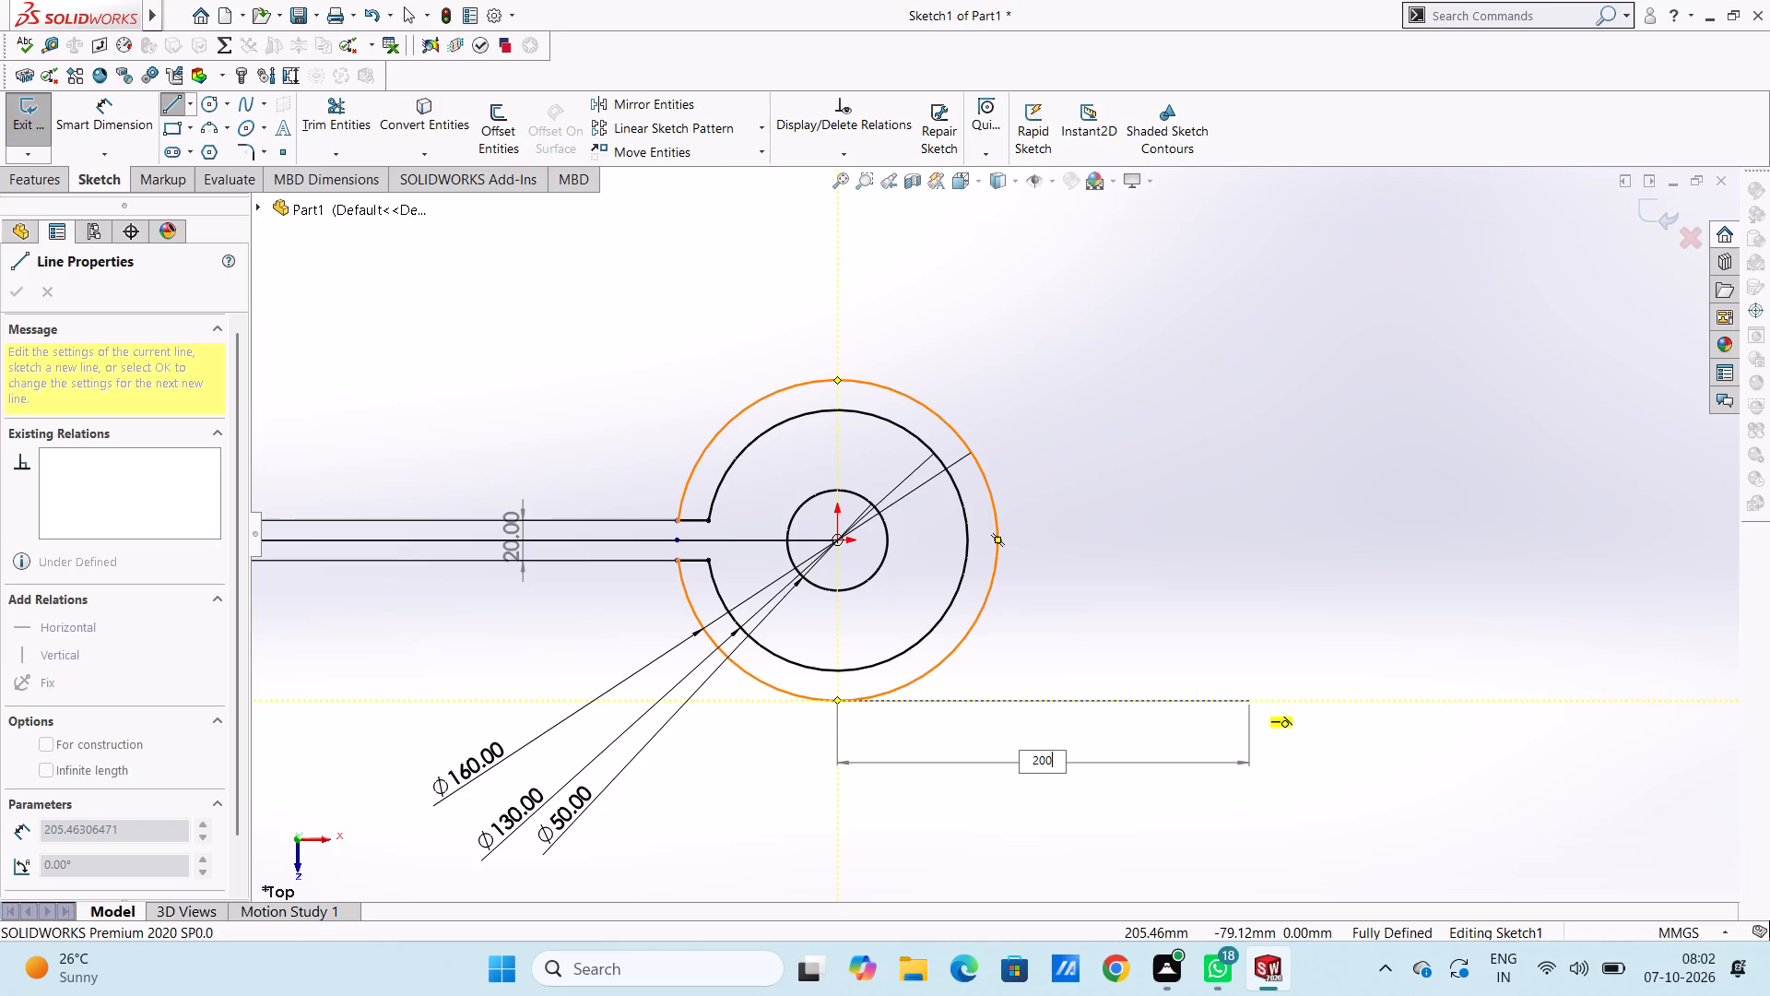
pyautogui.press('Return')
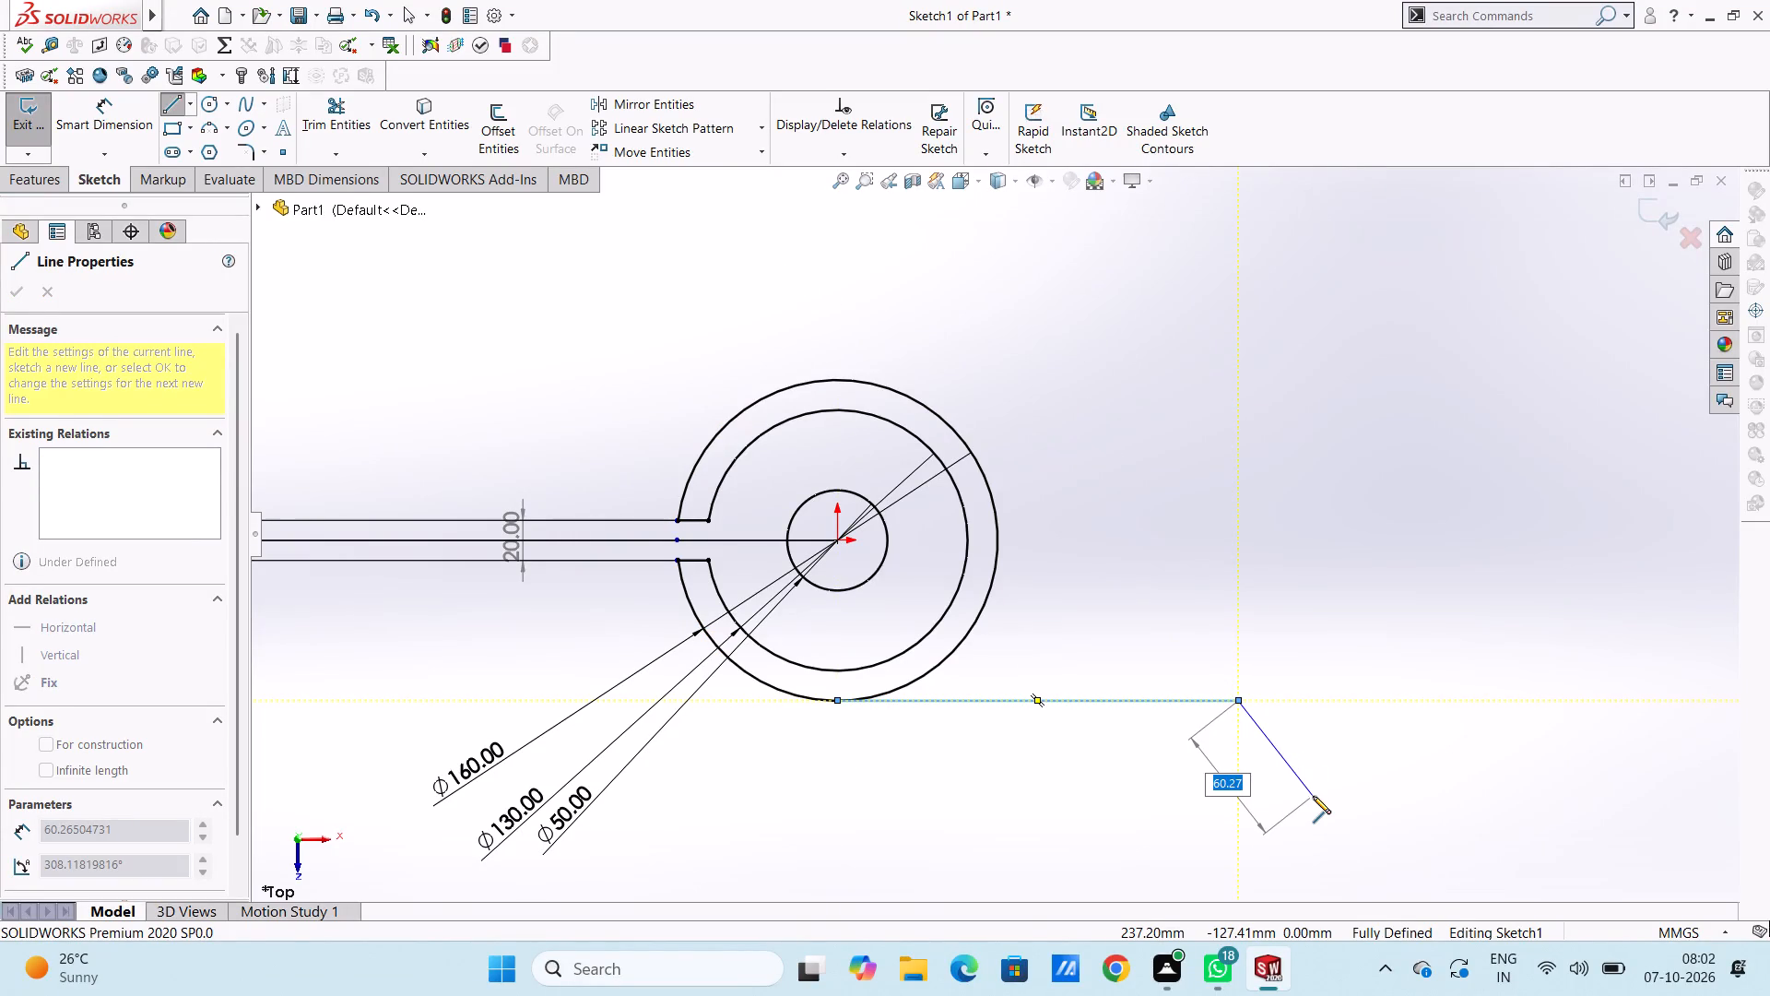
pyautogui.press('Escape')
pyautogui.press('Escape')
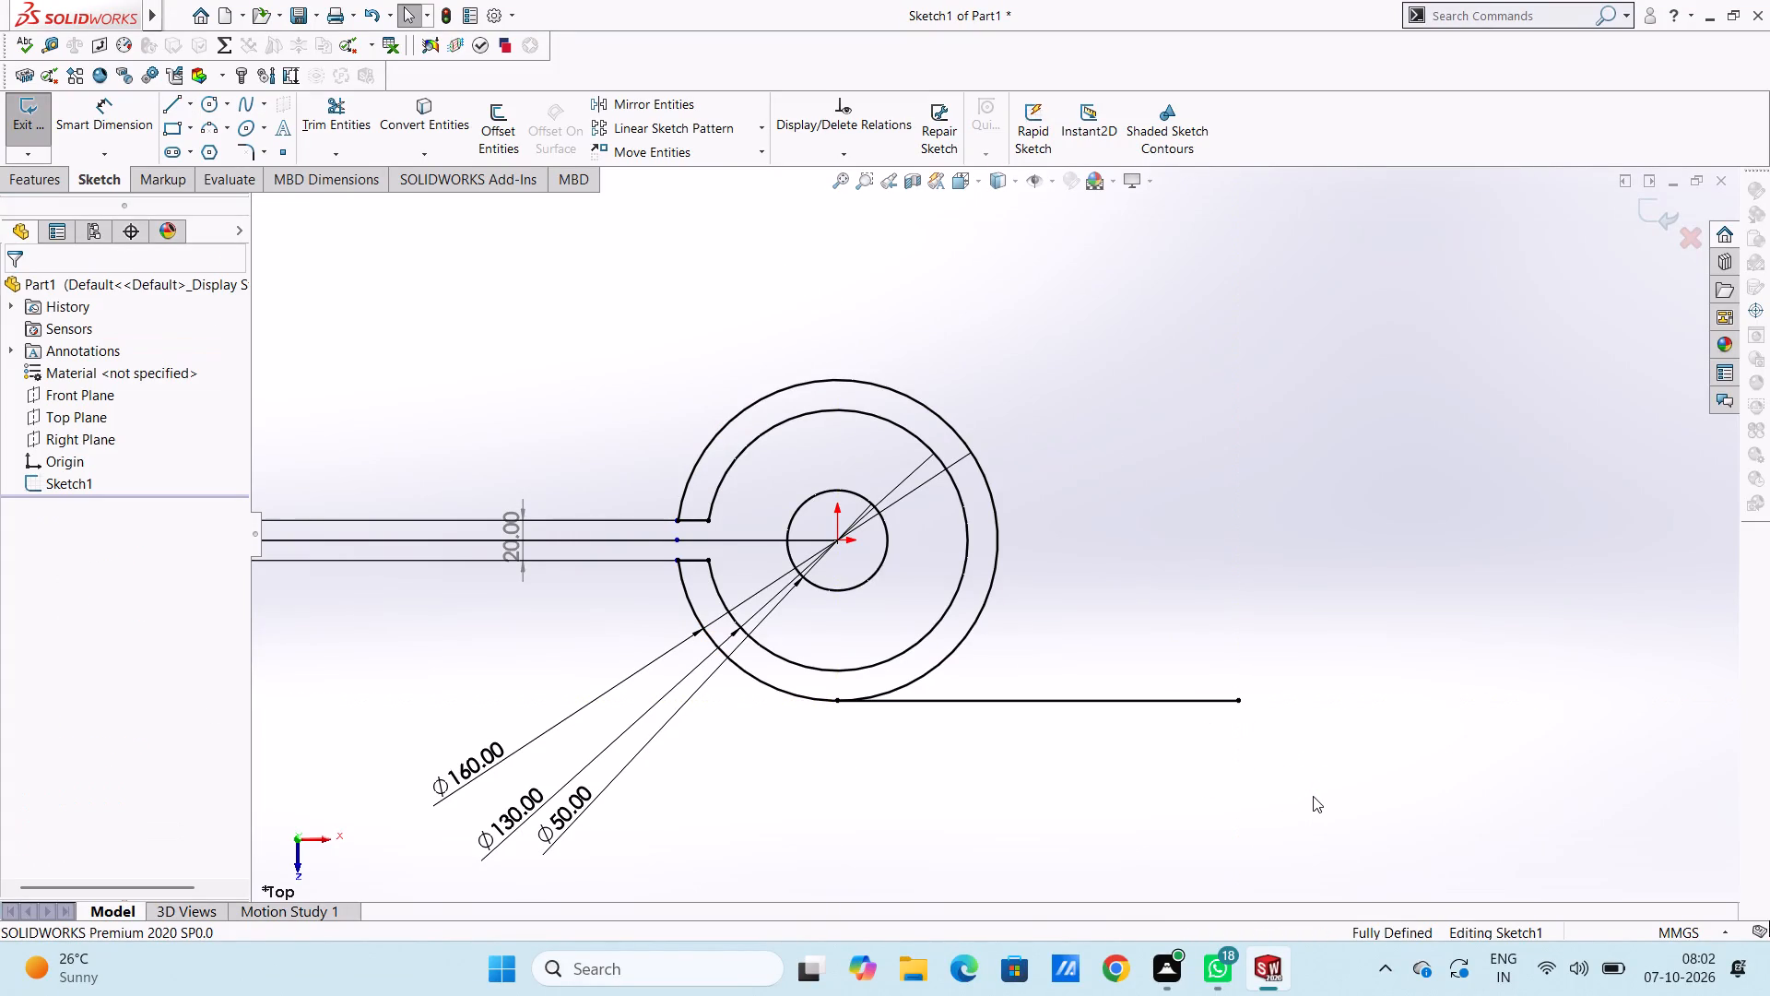
# Sketch a matching 200 mm horizontal line from the 160 mm arc's top quadrant point, ending level with the lower line's end.
pyautogui.click(168, 101)
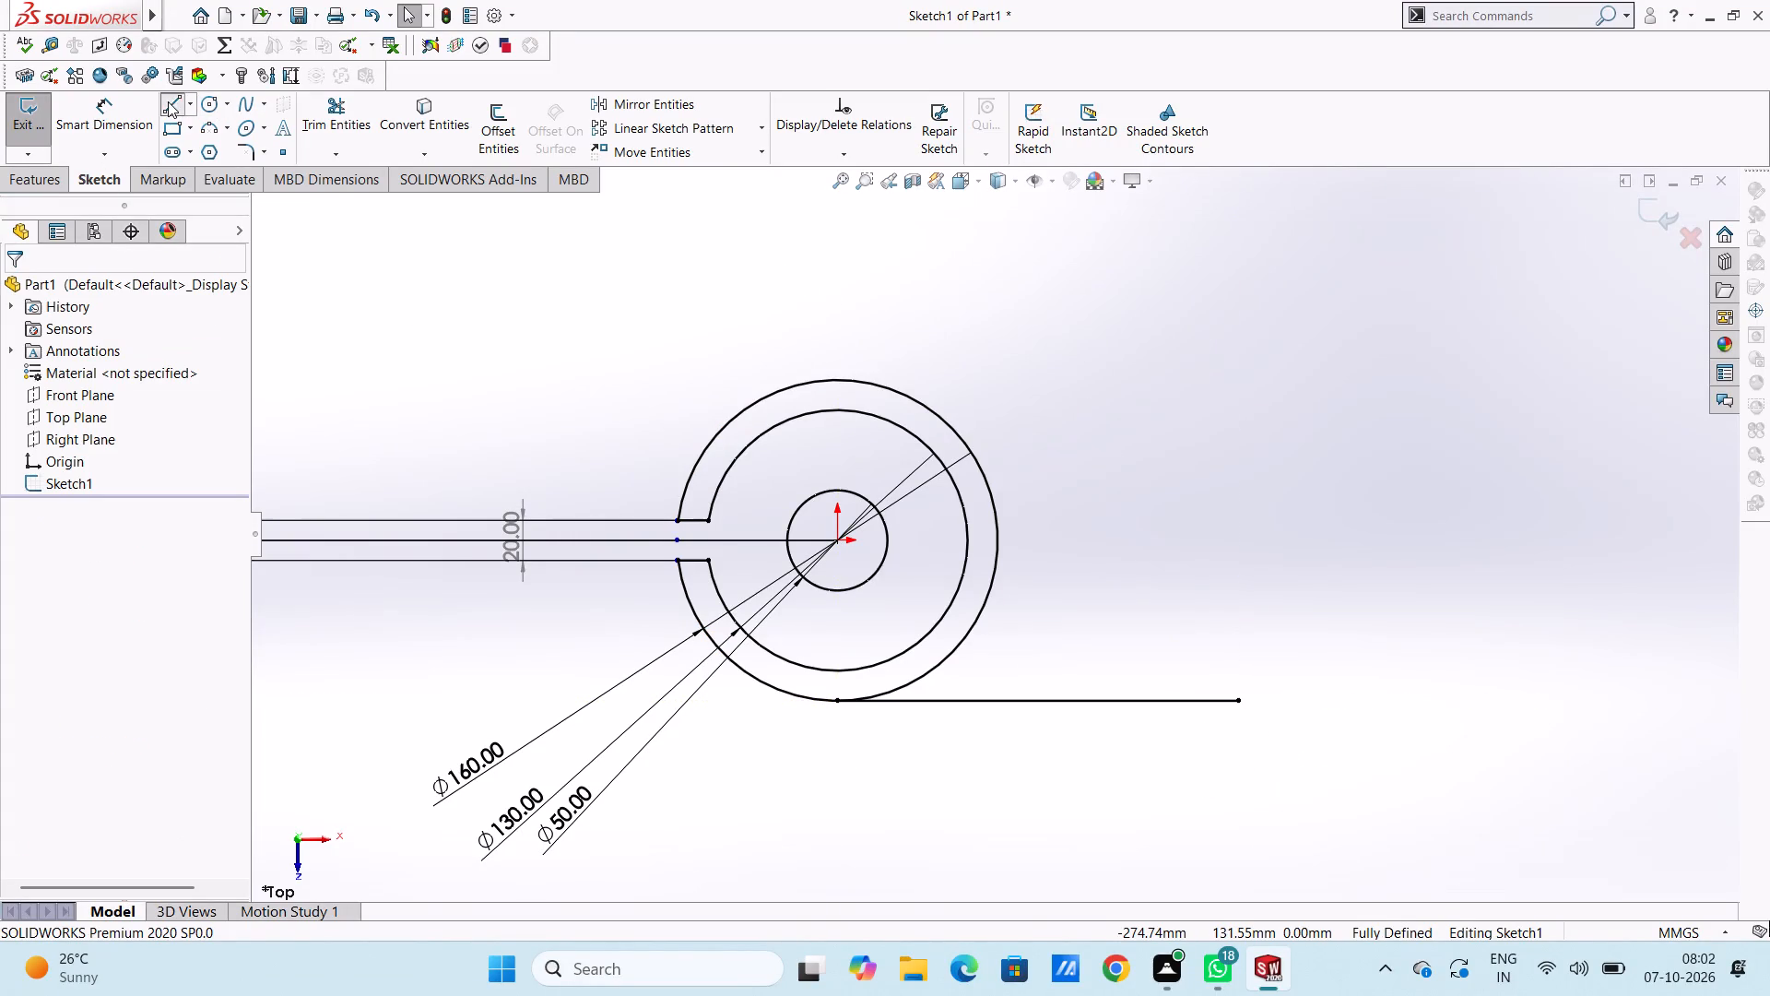
pyautogui.click(838, 375)
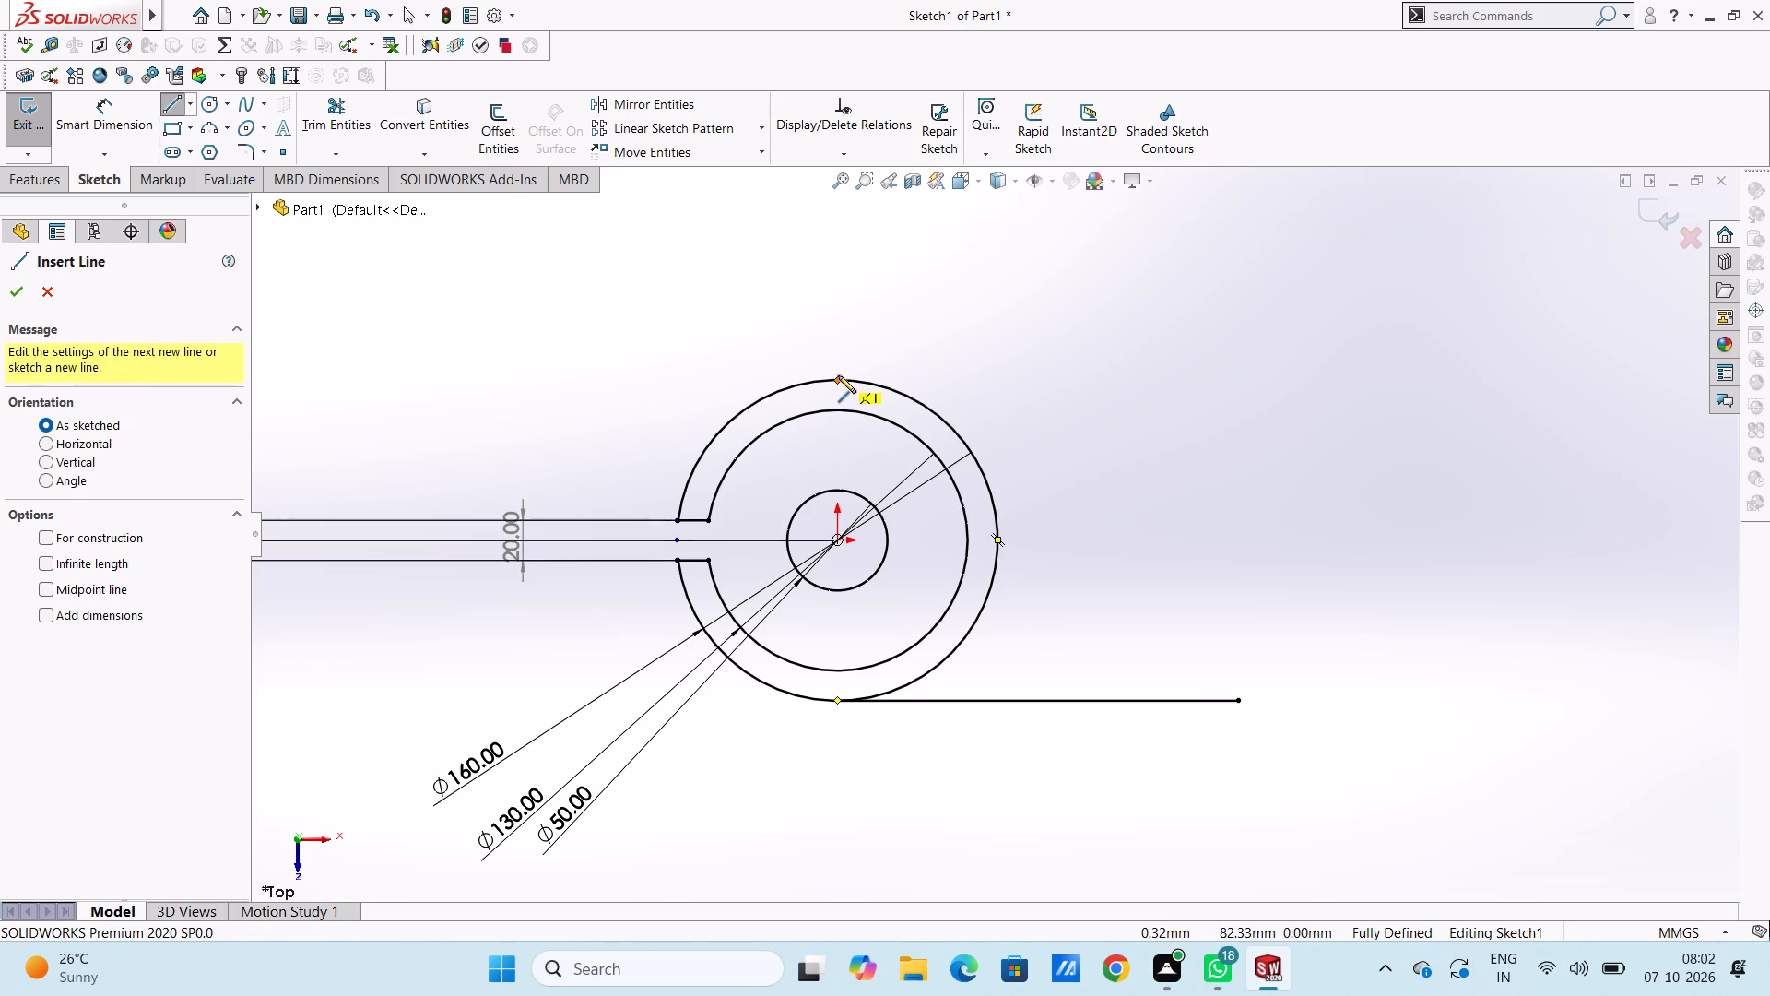
pyautogui.click(1242, 381)
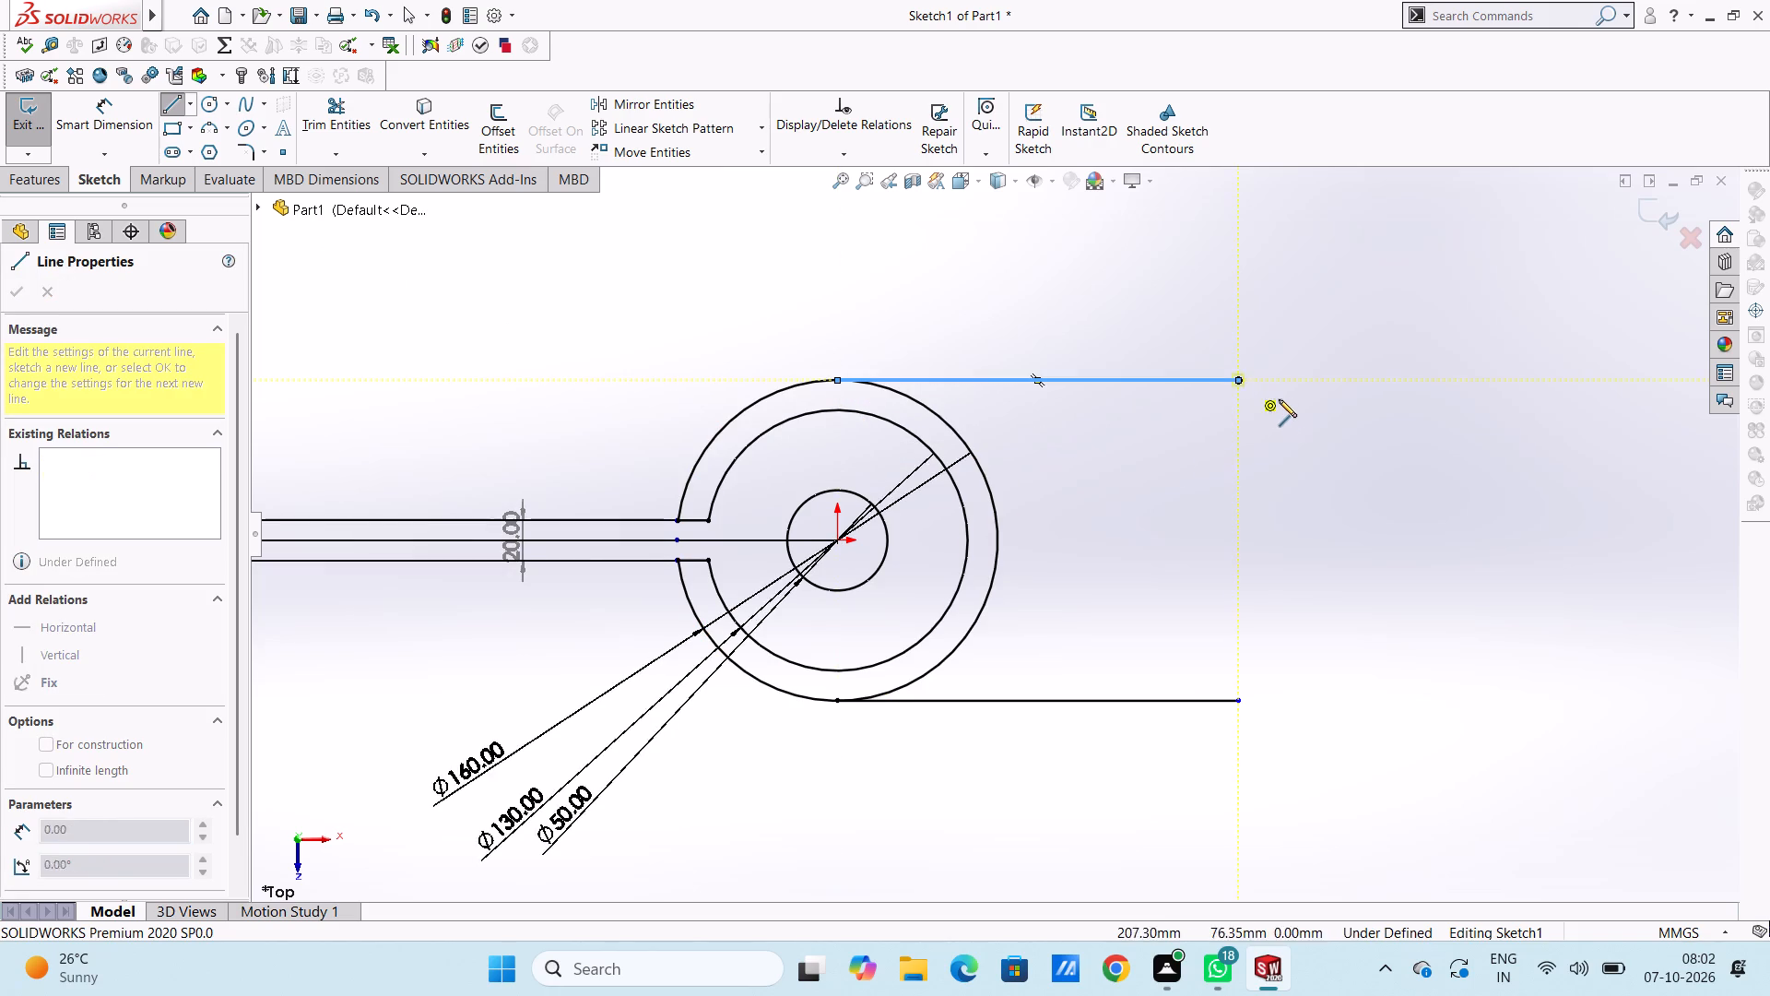
pyautogui.press('Escape')
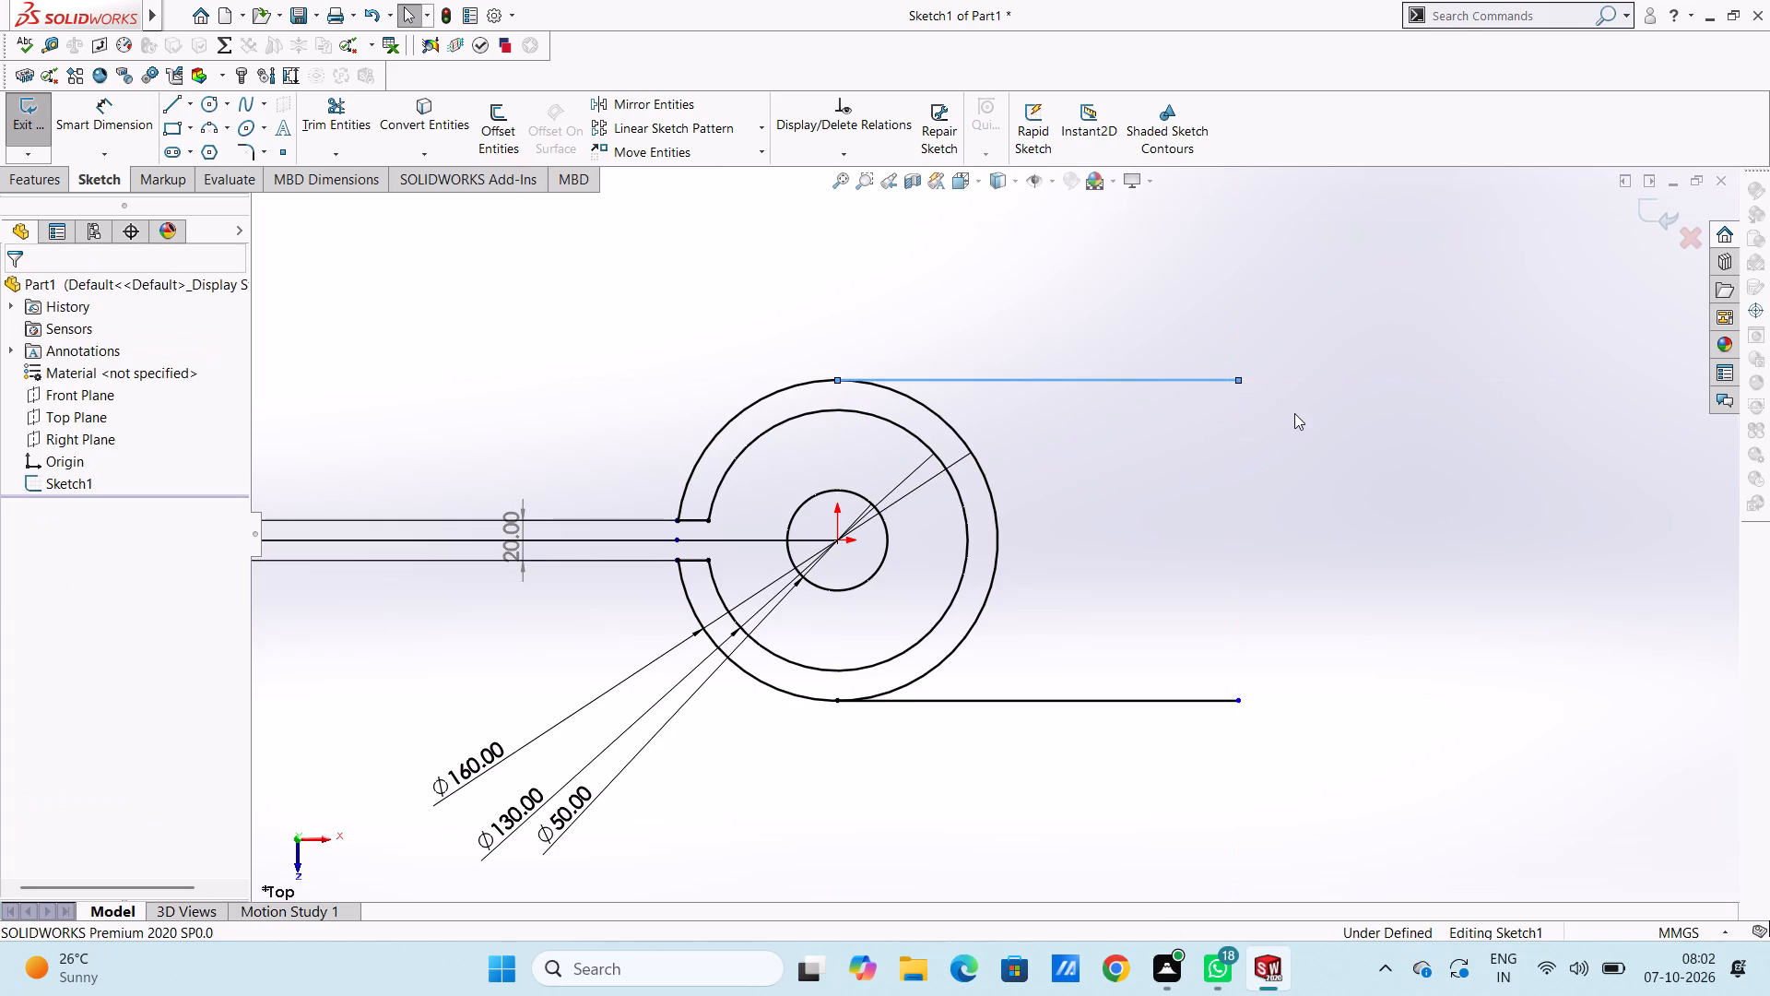
pyautogui.click(1208, 507)
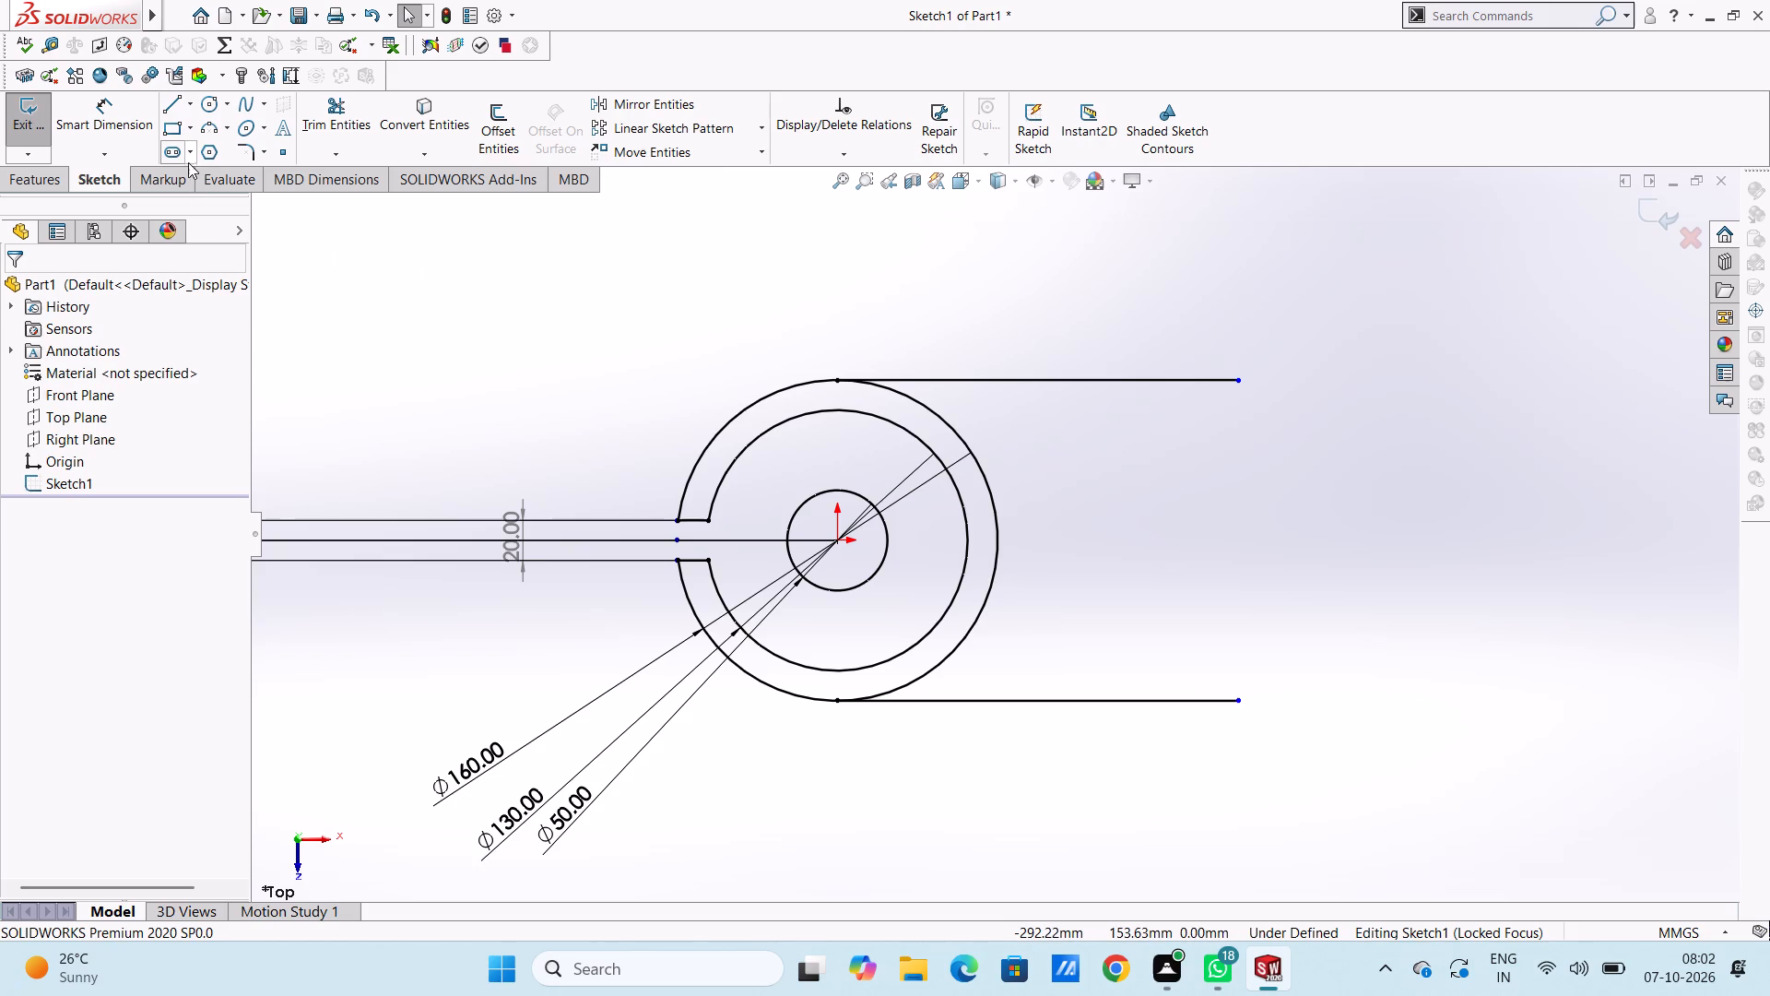
# Join the two 200 mm lines' free ends with a stepped profile: 30 mm end edges around a slot 100 mm deep and 100 mm high.
pyautogui.click(178, 109)
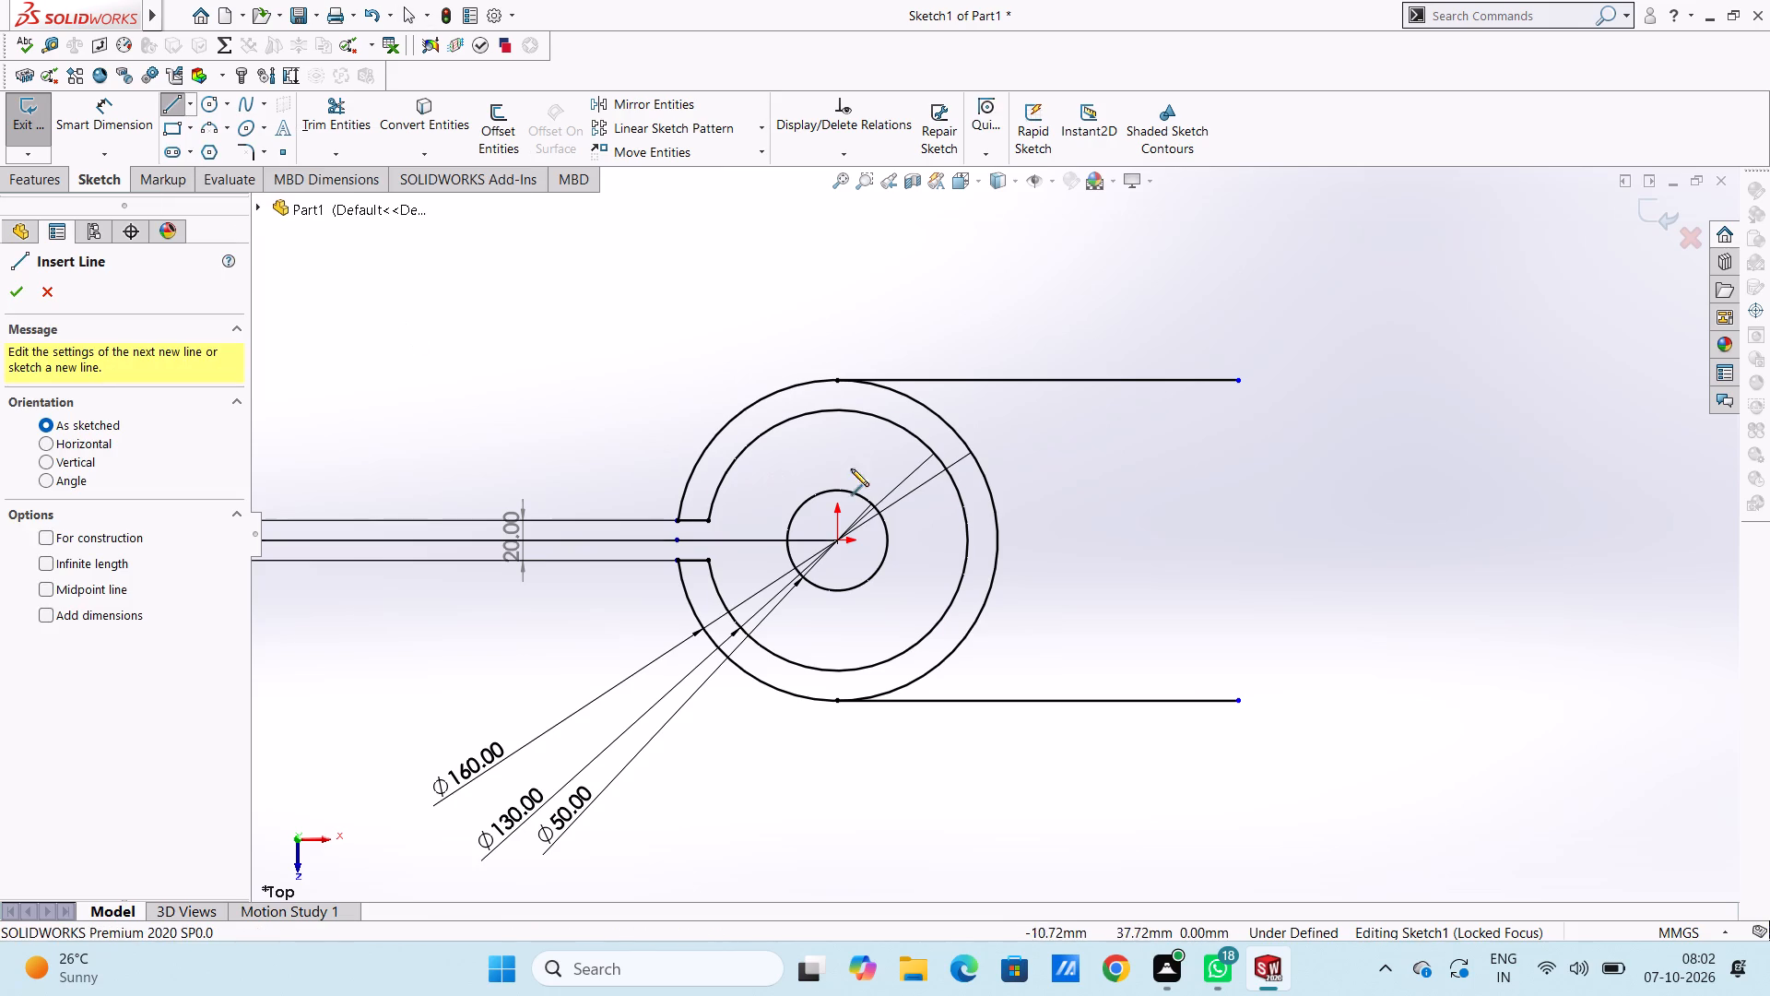
pyautogui.click(1238, 385)
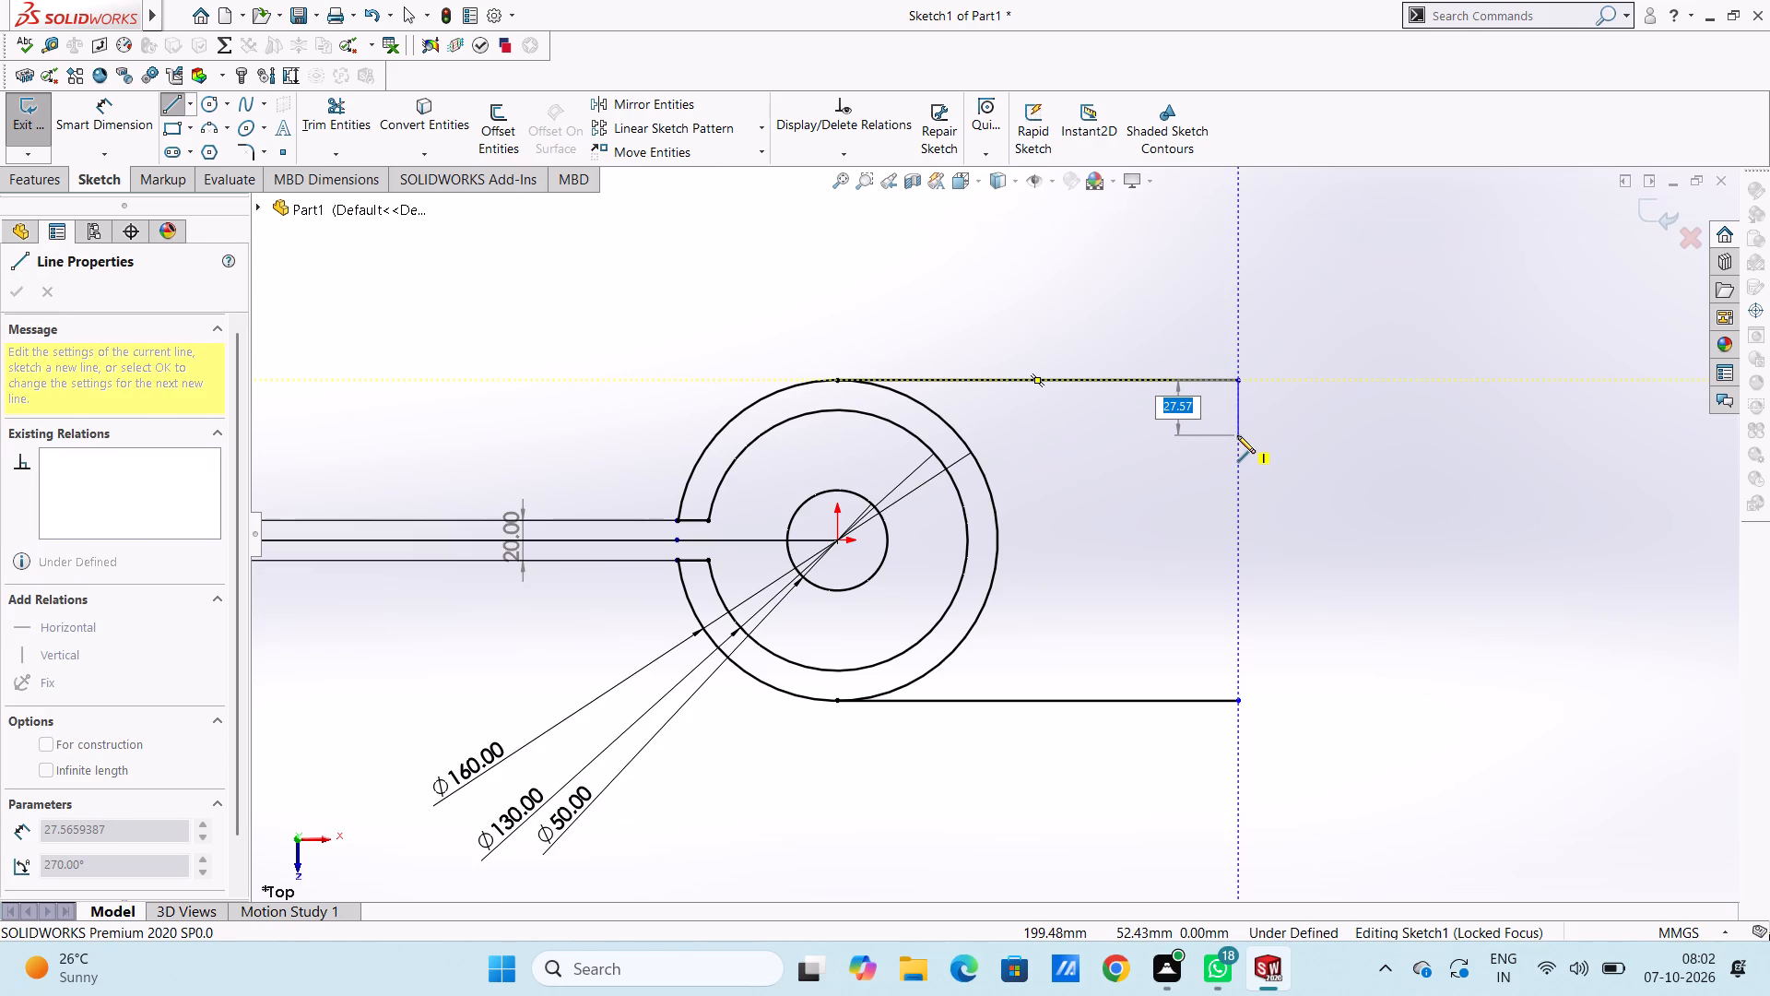
pyautogui.write('30')
pyautogui.press('Return')
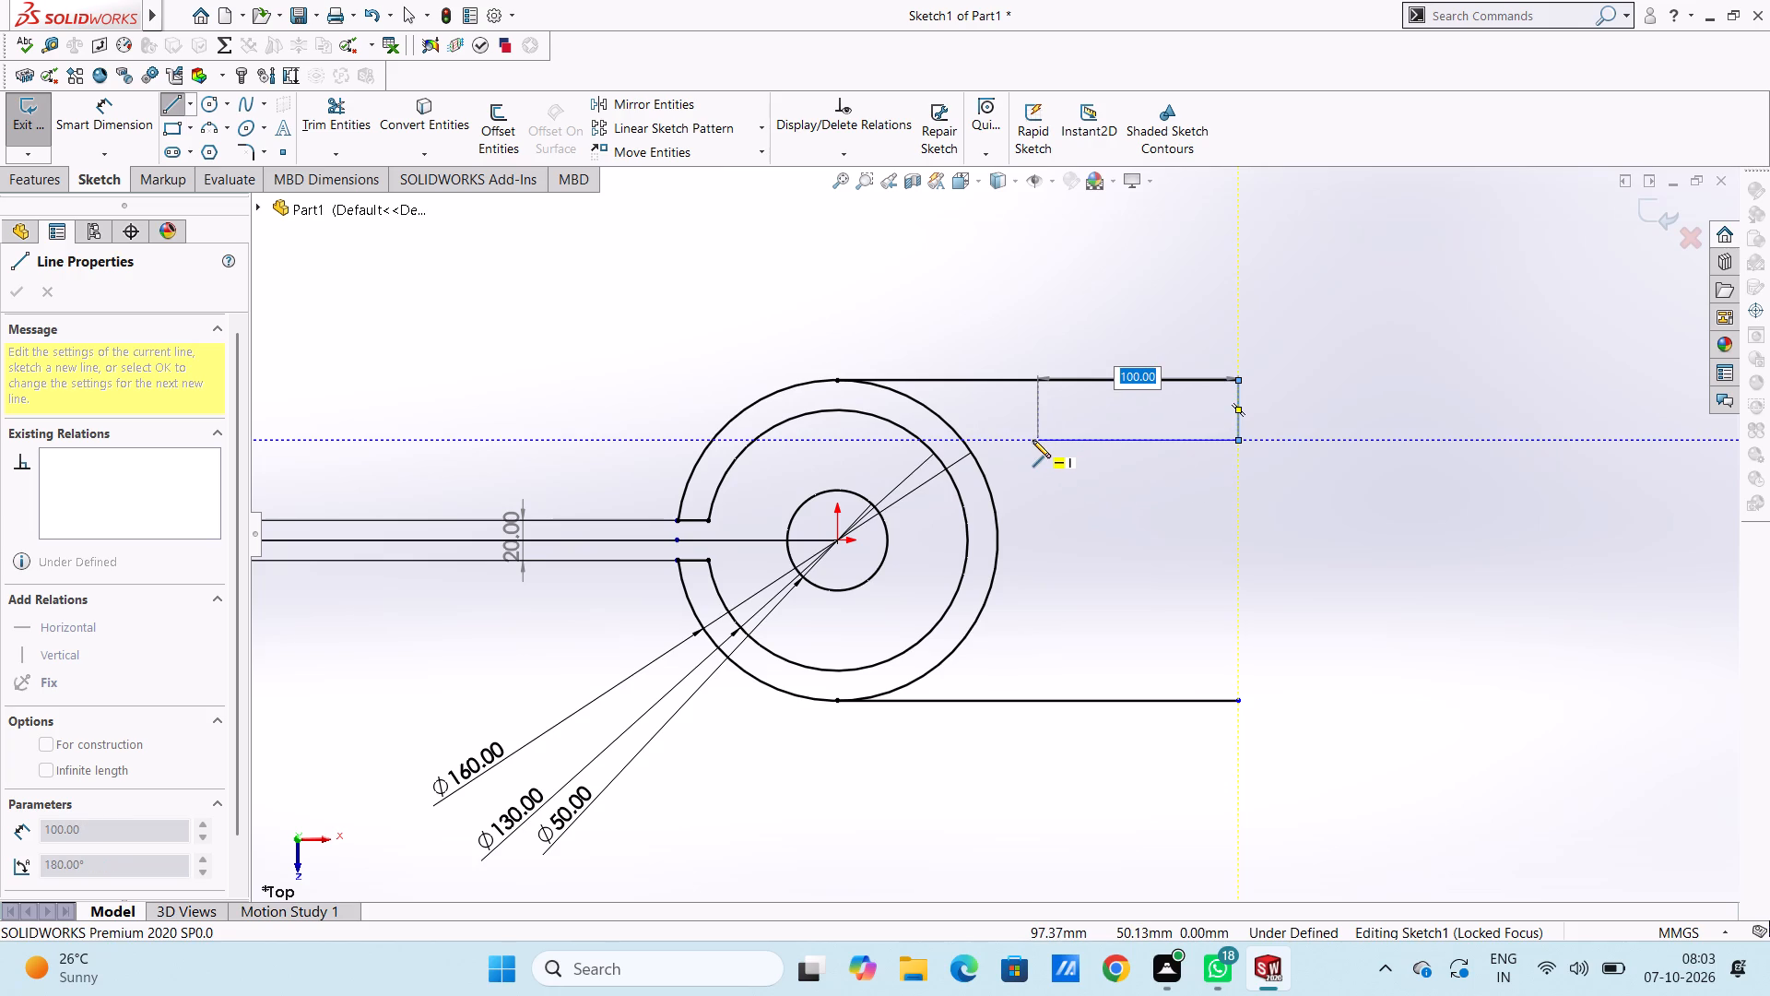
pyautogui.write('100')
pyautogui.press('Return')
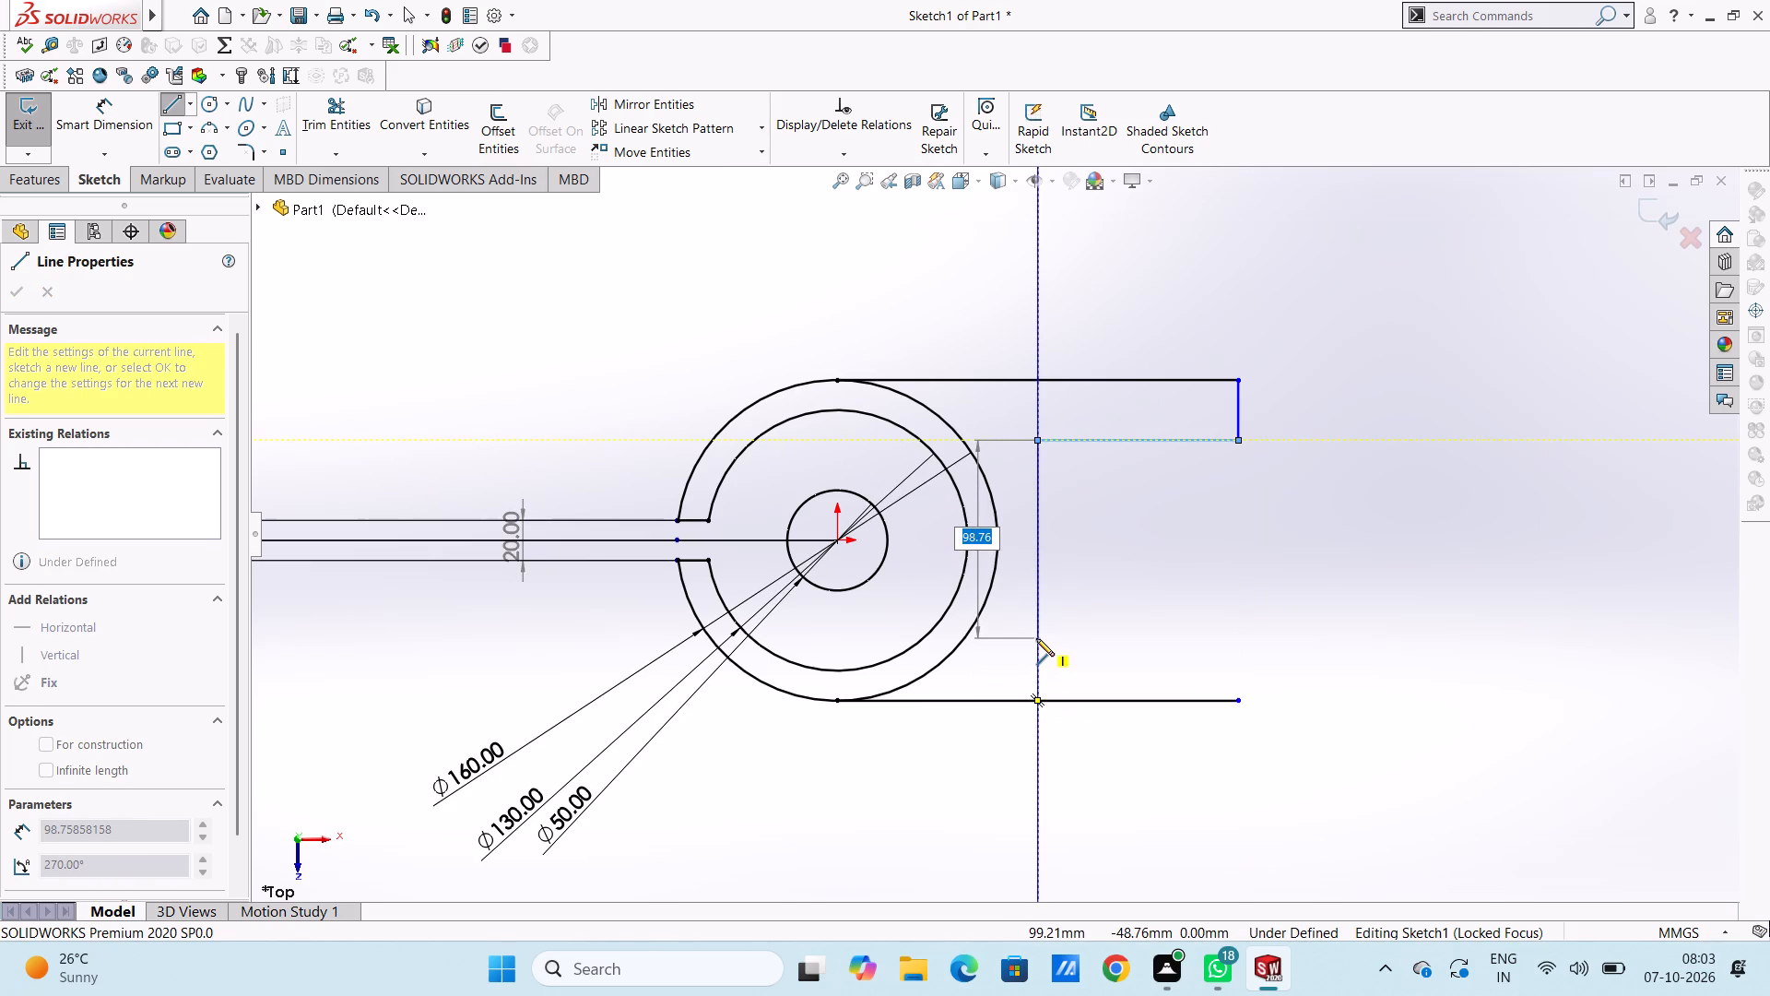
pyautogui.write('100')
pyautogui.press('Return')
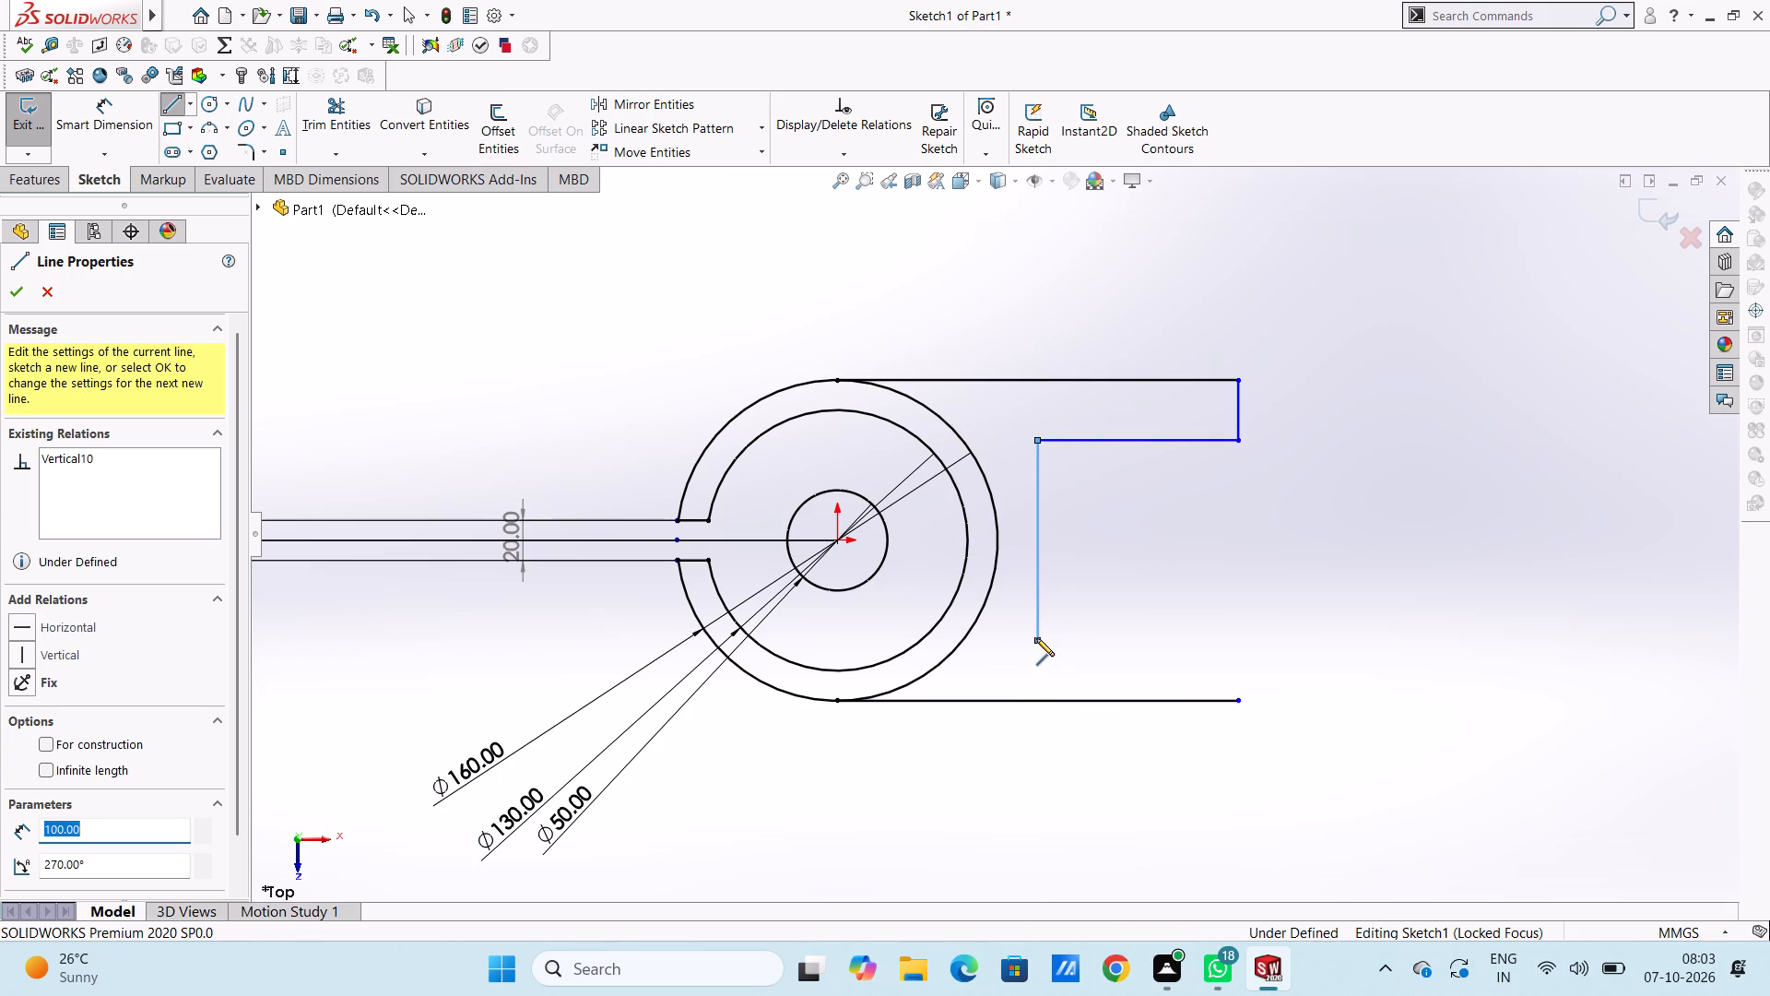
pyautogui.click(1238, 638)
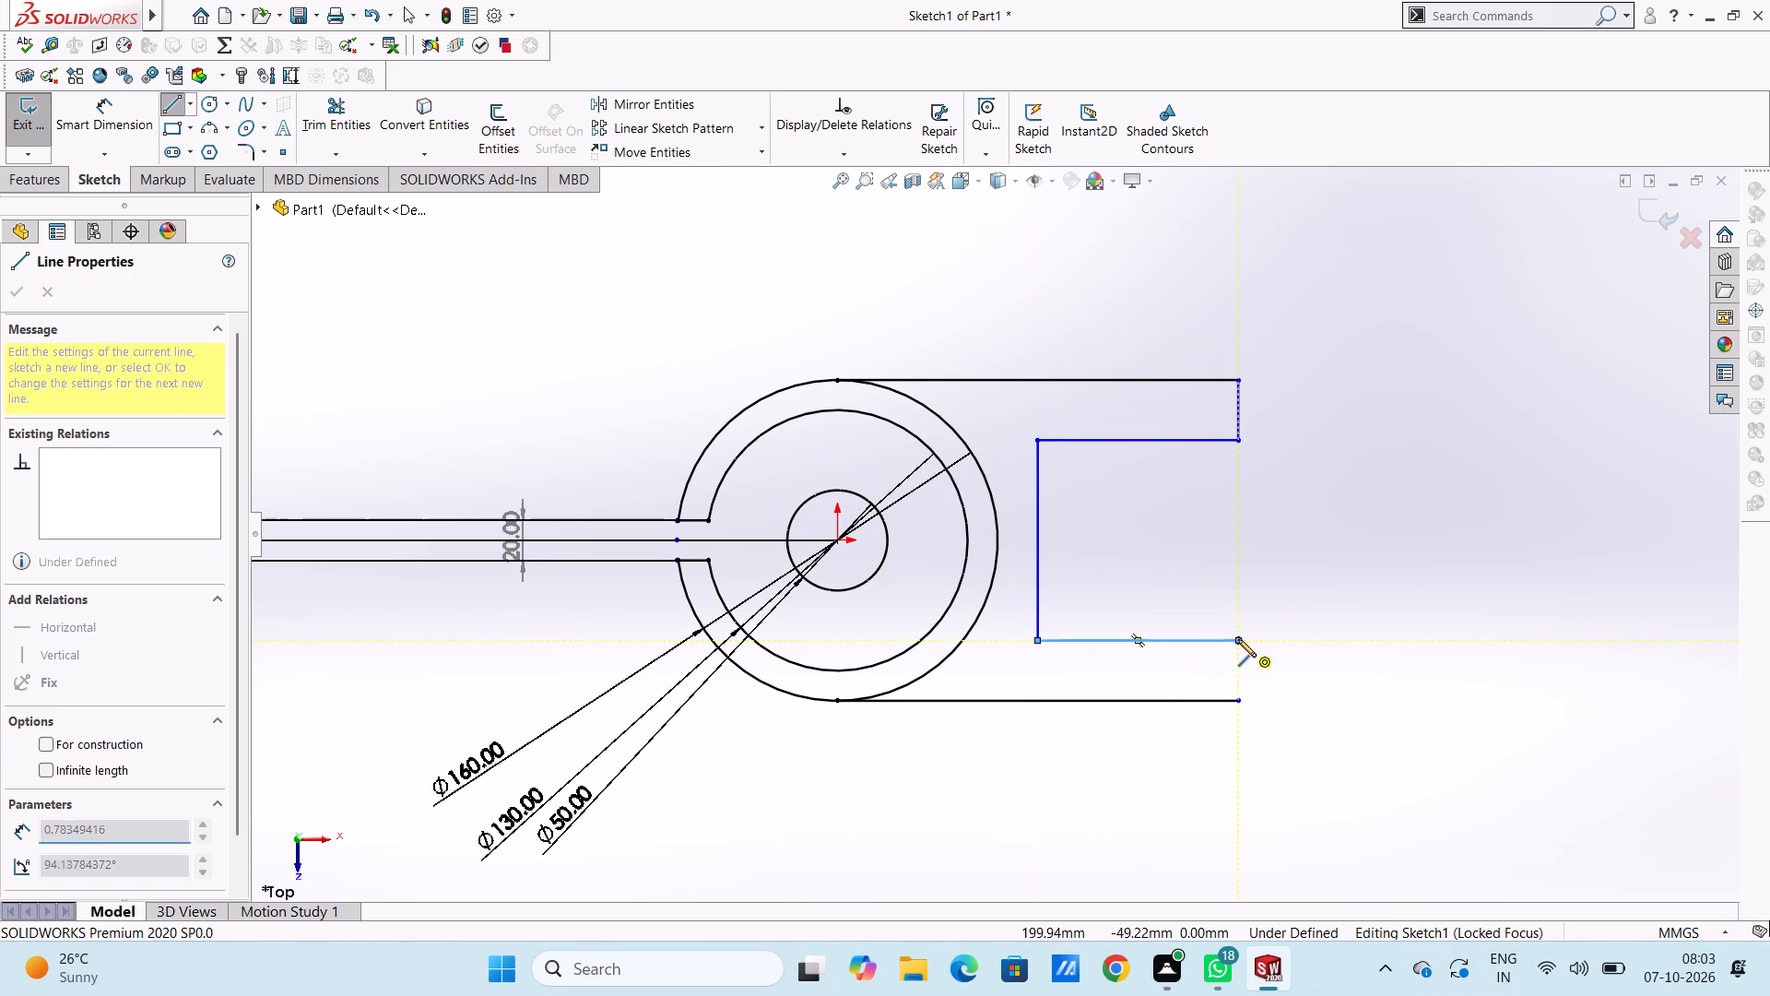
pyautogui.click(1236, 701)
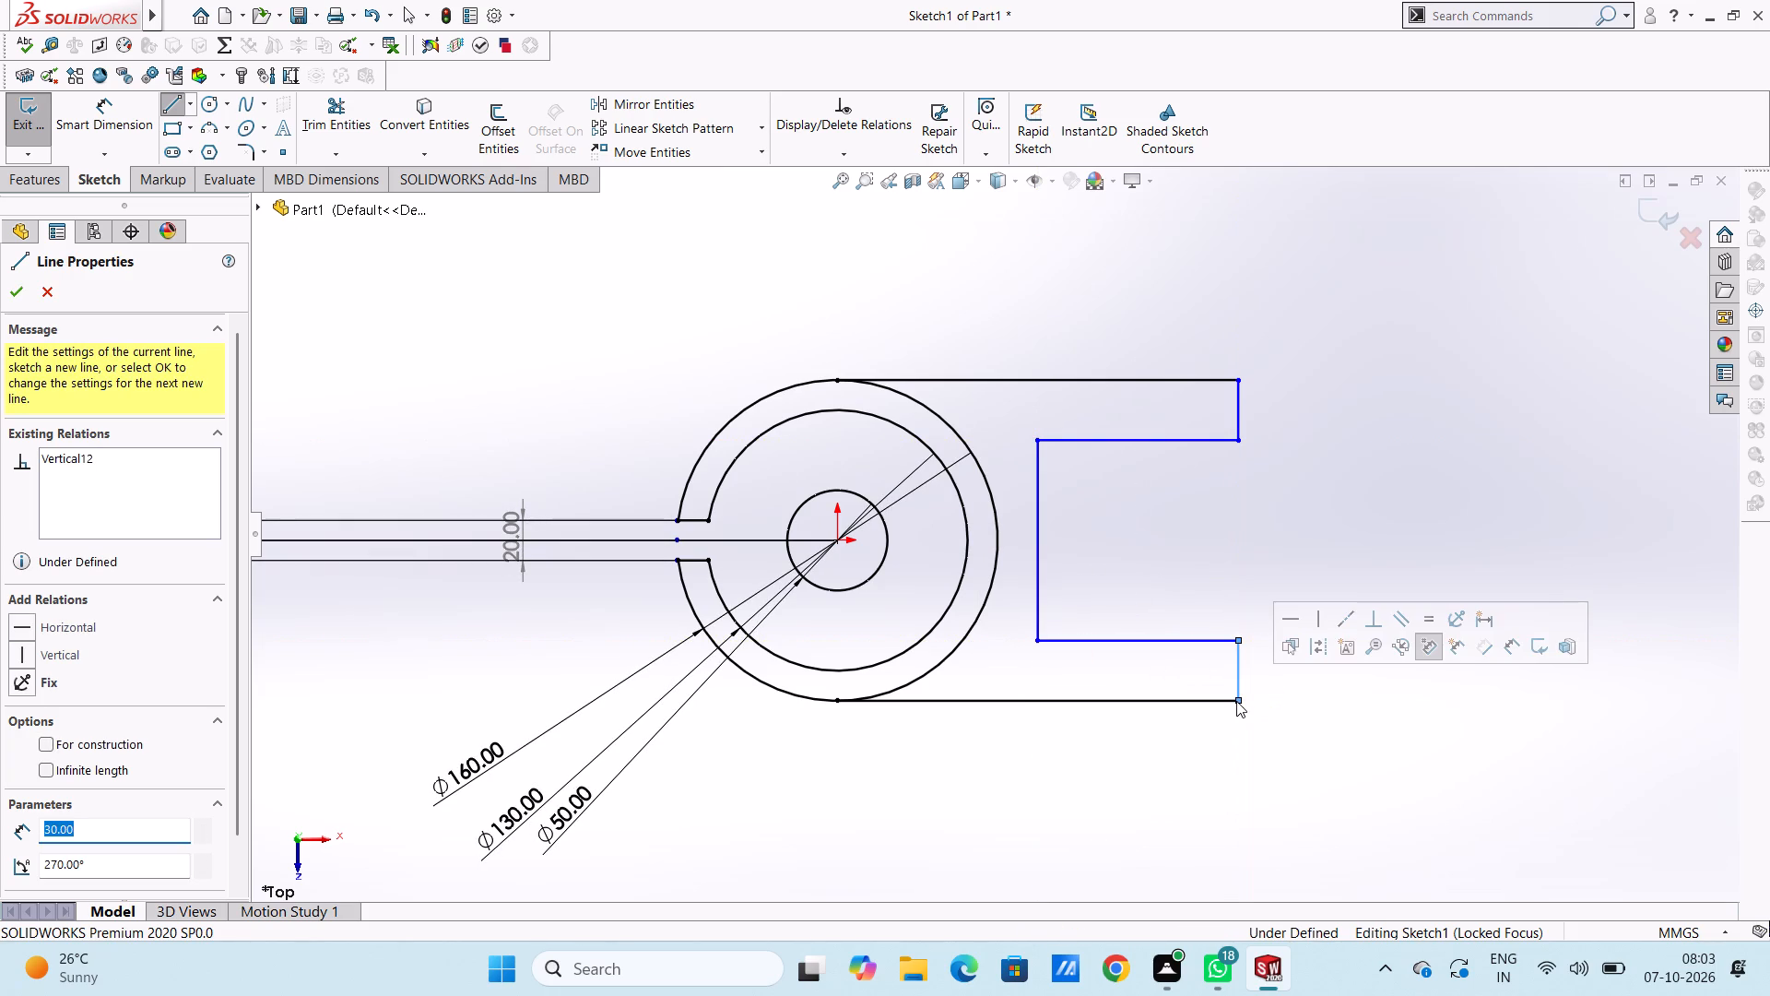
pyautogui.press('Escape')
pyautogui.press('Escape')
pyautogui.press('Escape')
pyautogui.press('Escape')
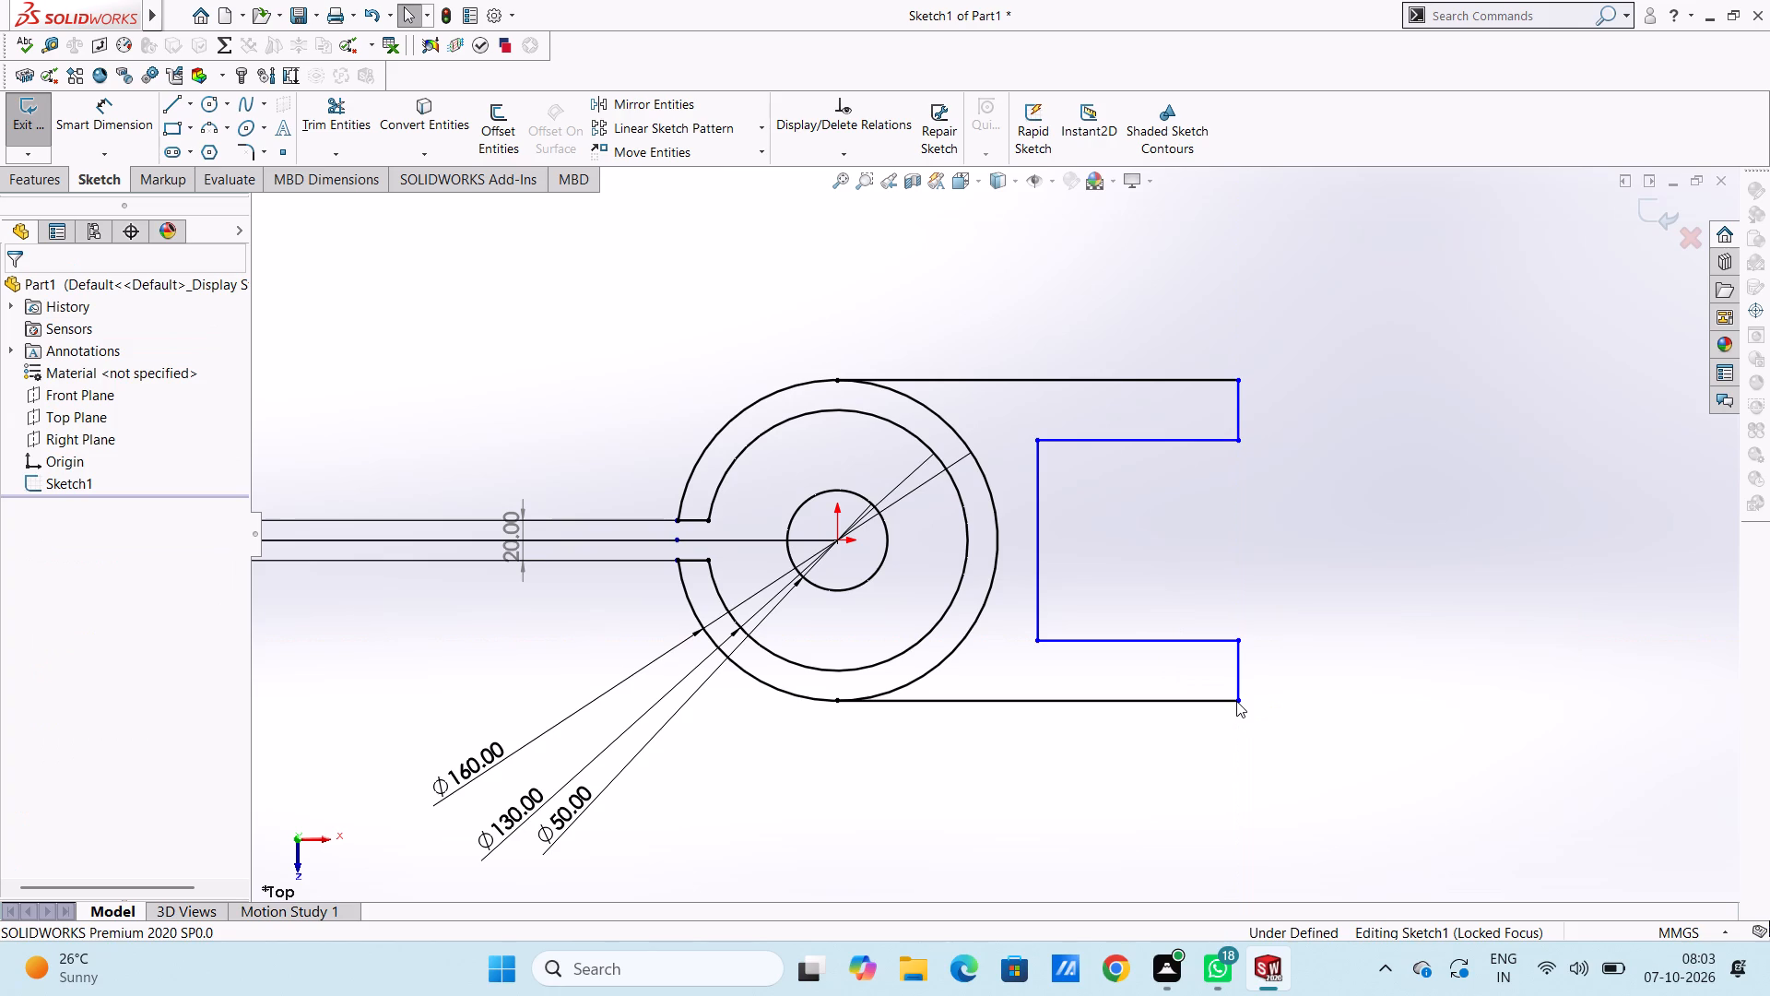
# Add a 30 mm vertical dimension to the upper arm's end edge.
pyautogui.click(112, 127)
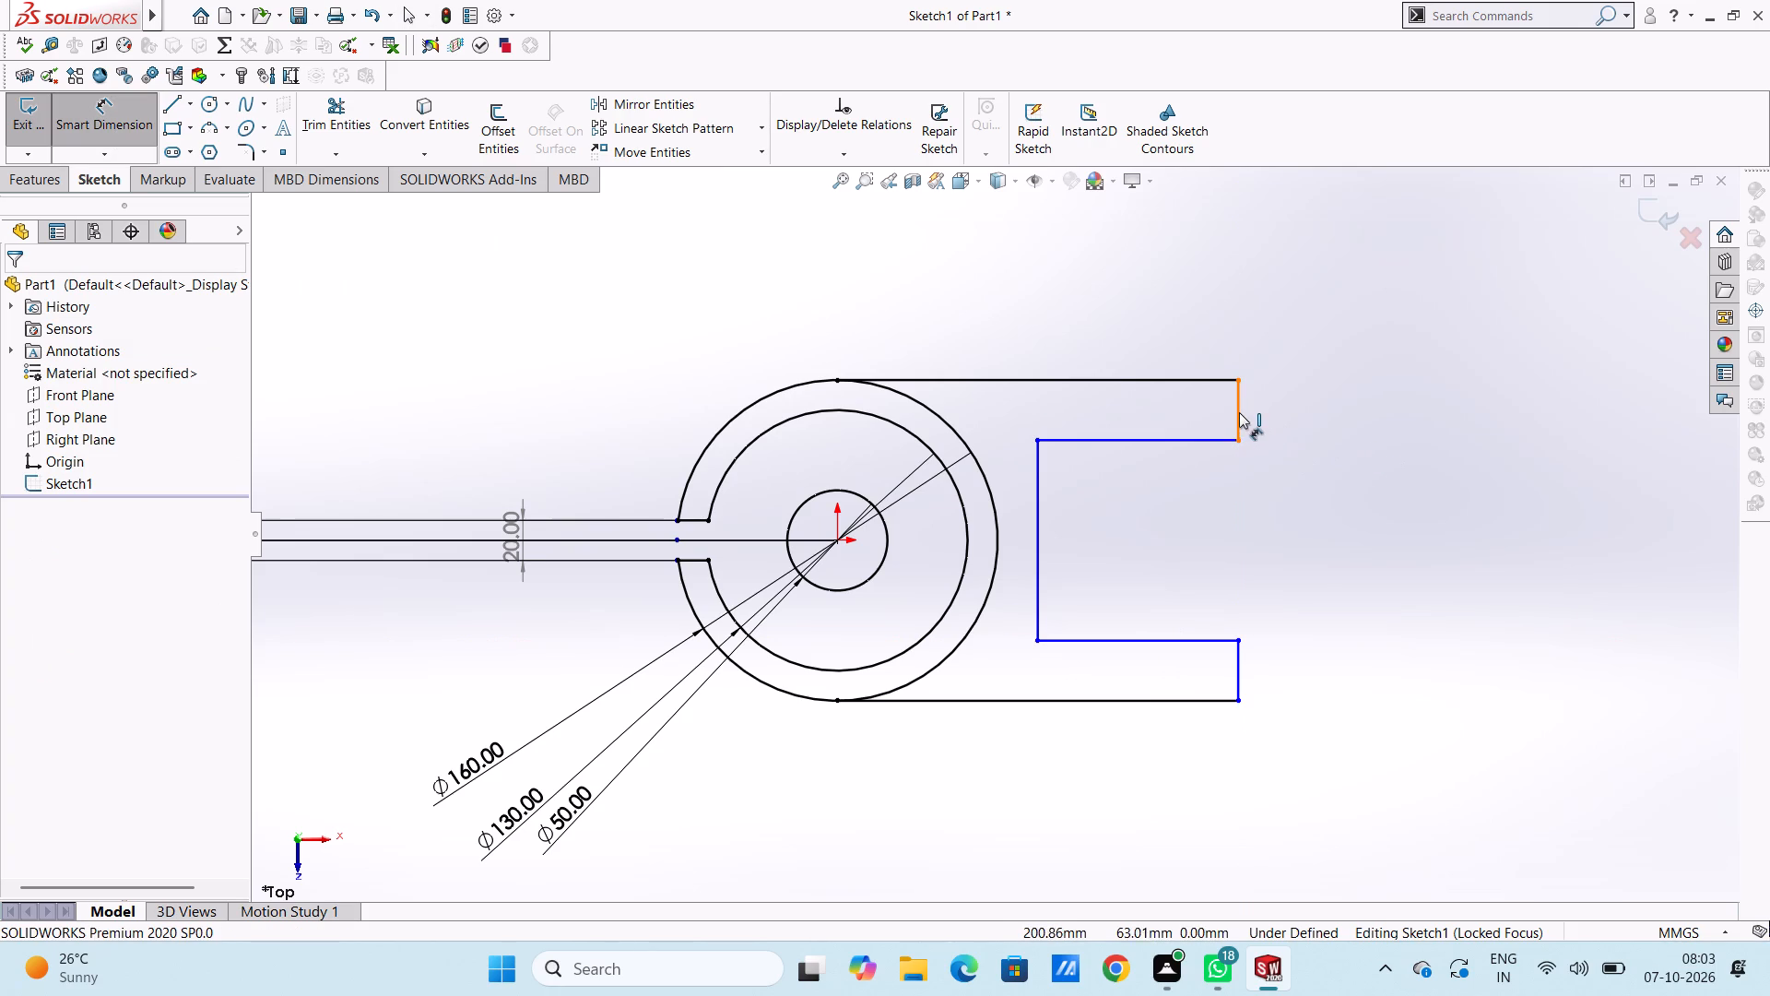
pyautogui.click(1243, 395)
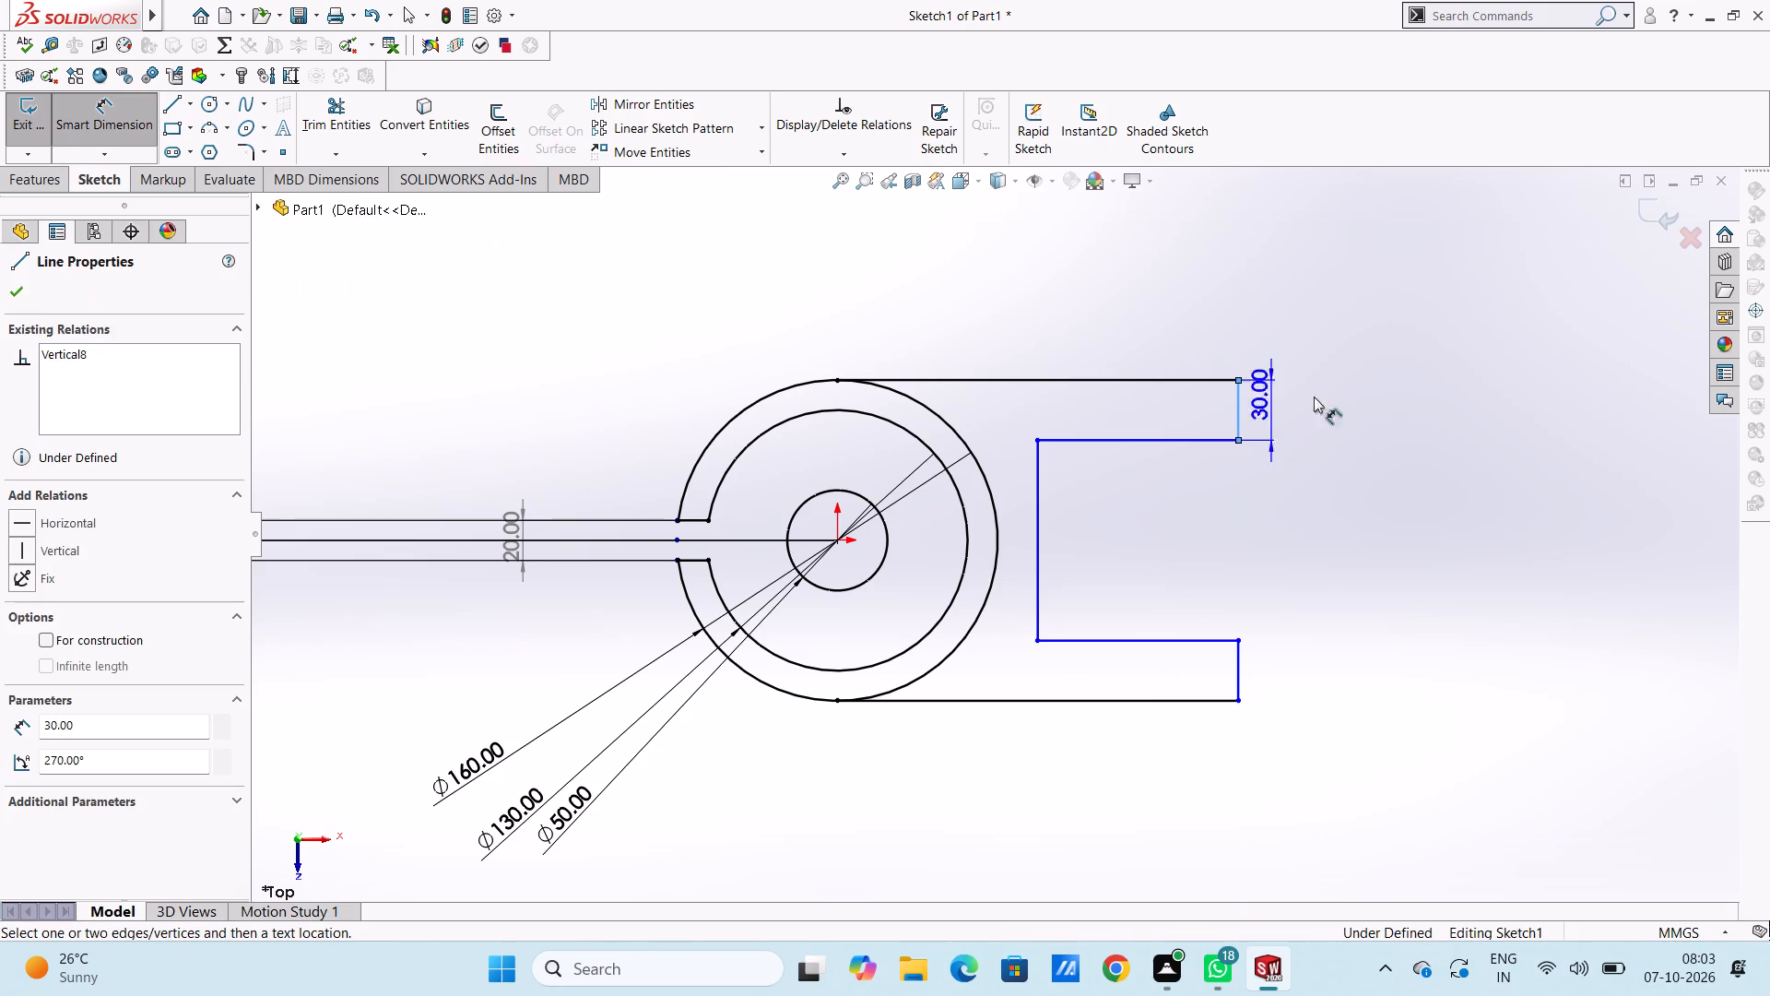
pyautogui.click(1447, 393)
pyautogui.click(1364, 363)
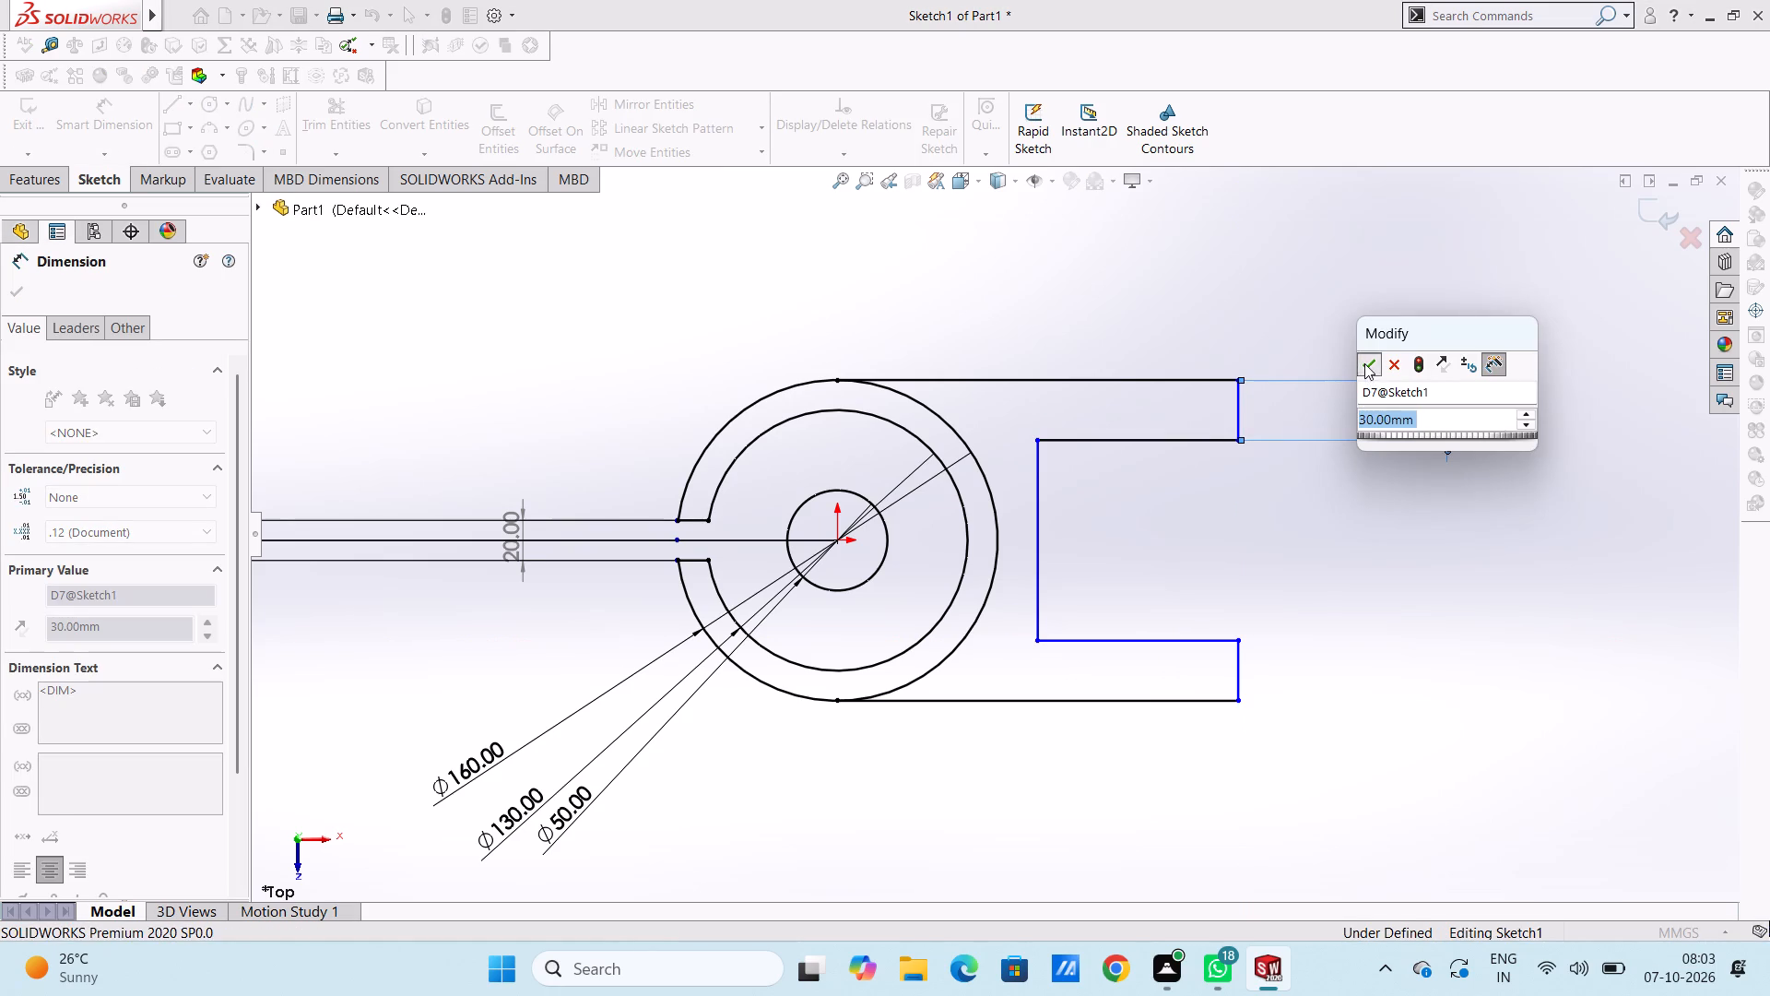
pyautogui.click(1237, 299)
# Add a 200 mm horizontal dimension to the upper tangent line, placed above the part.
pyautogui.click(1180, 376)
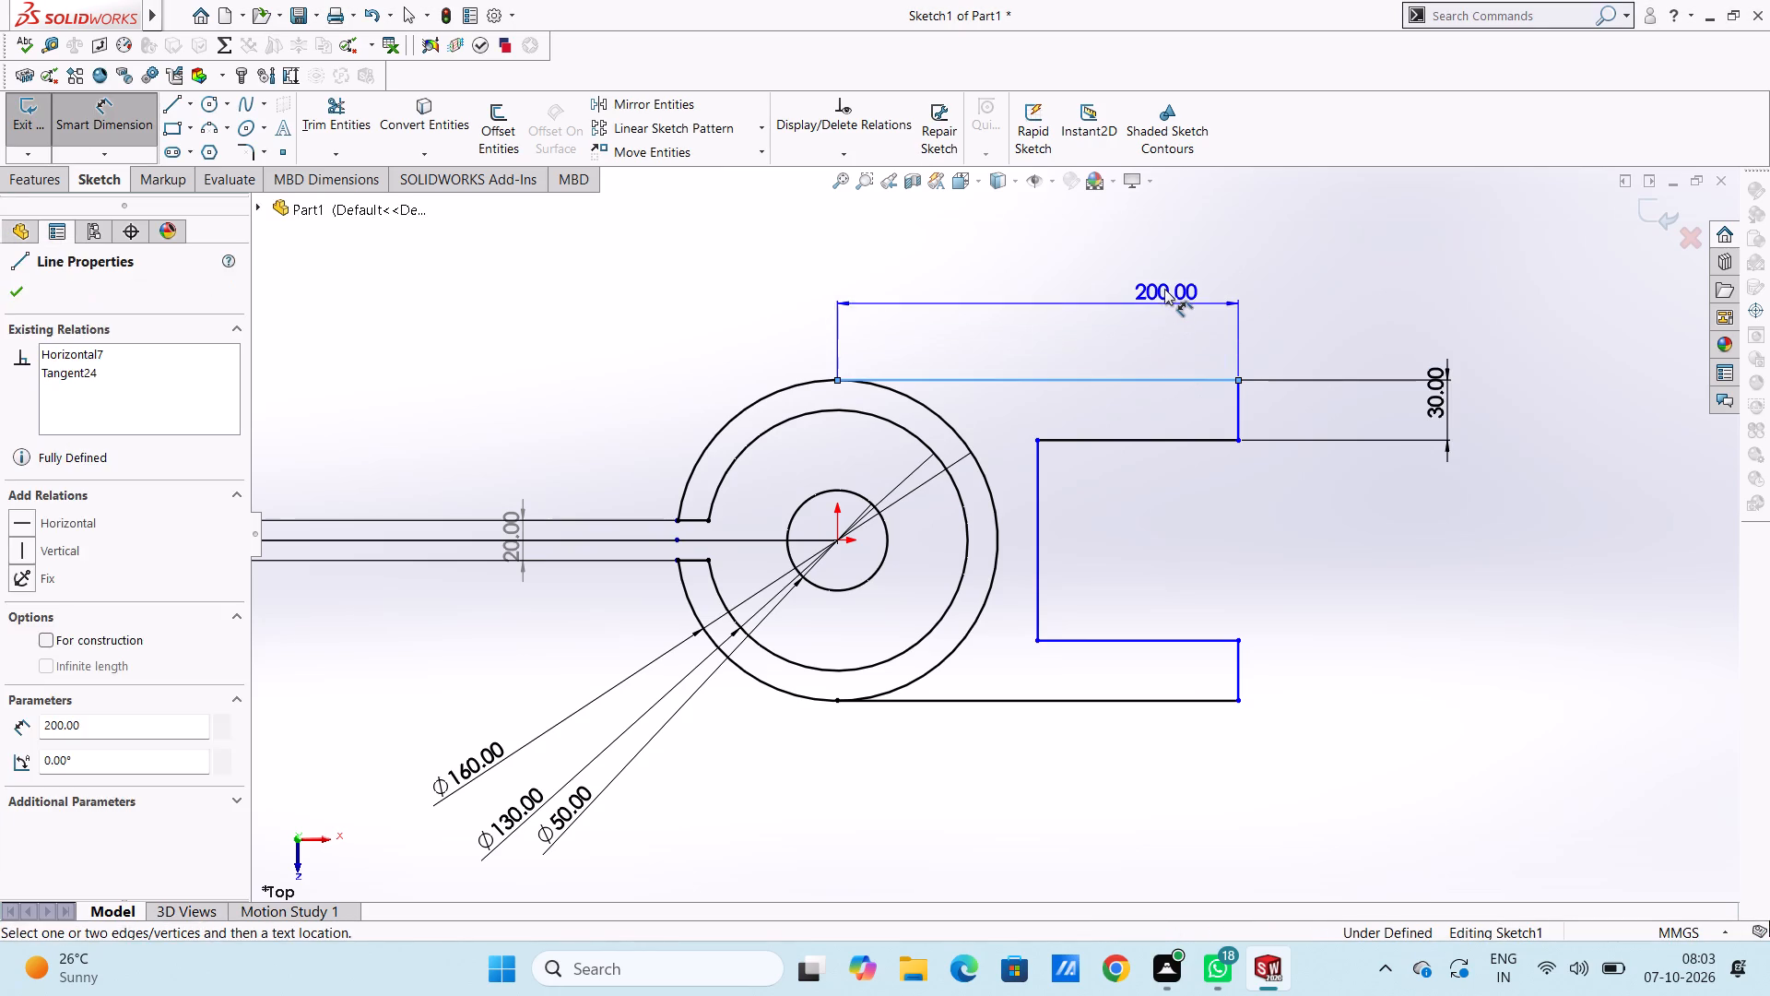
pyautogui.click(1164, 289)
pyautogui.click(1089, 260)
pyautogui.click(1049, 238)
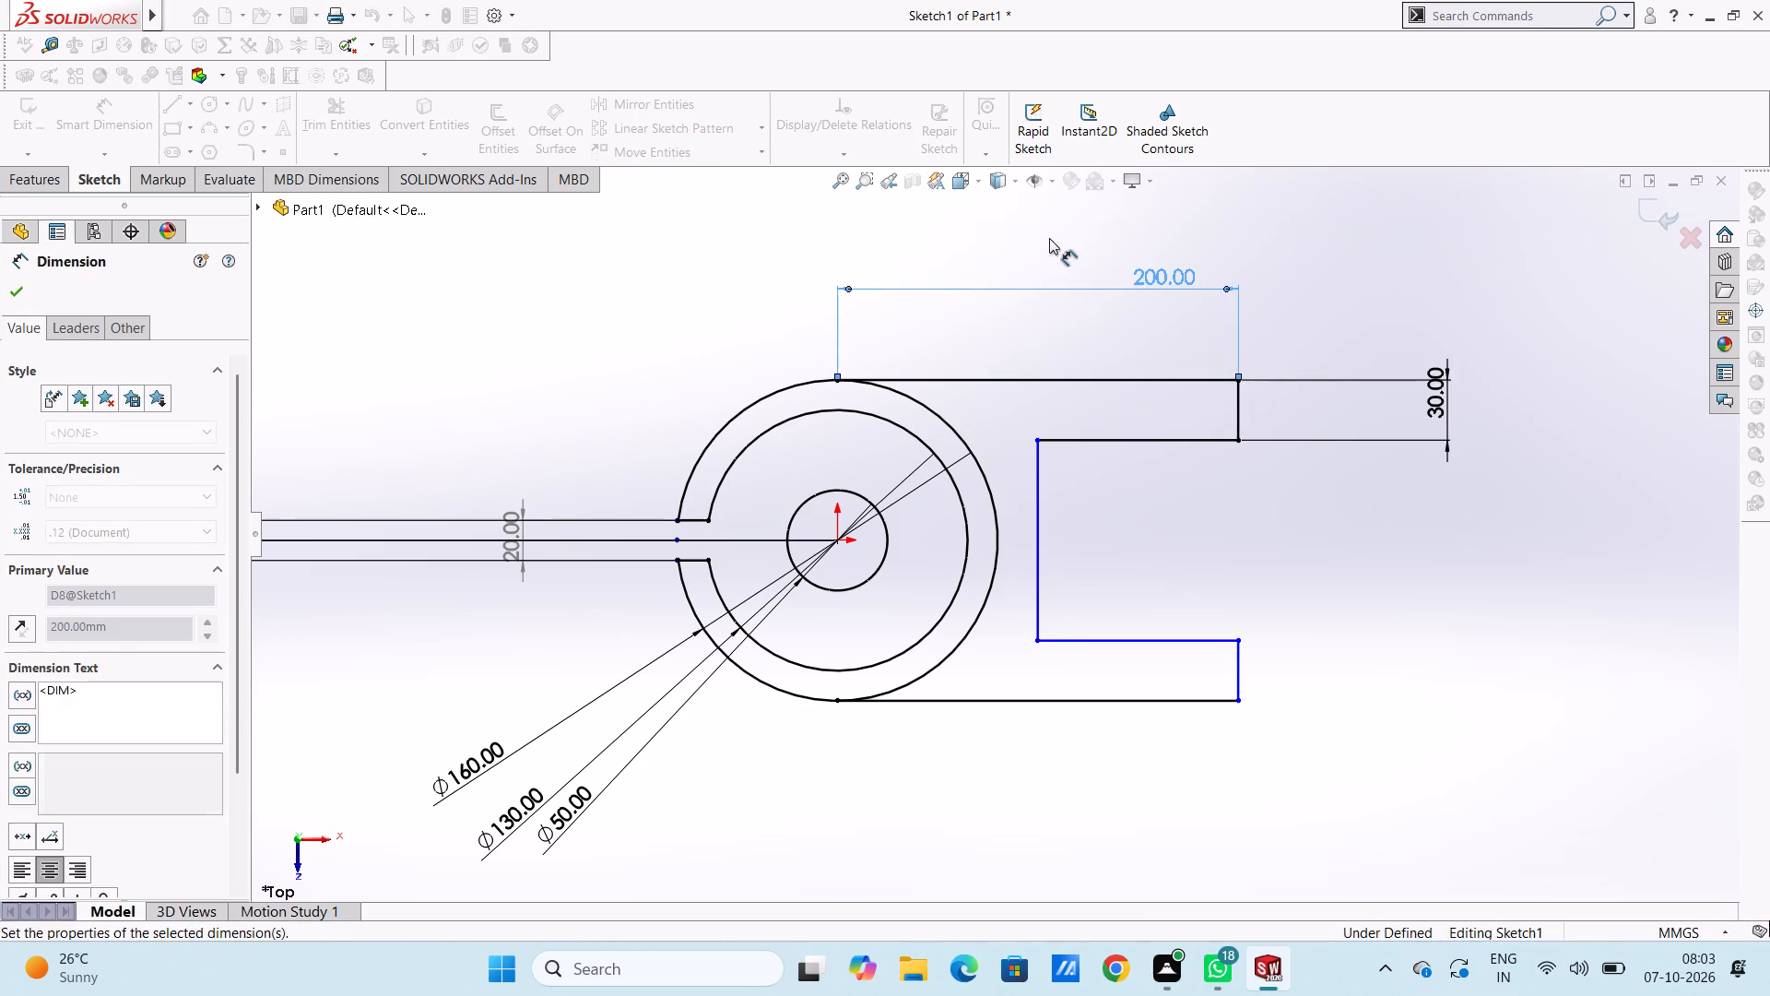
# Add a 100 mm vertical dimension to the slot's inner vertical edge, placed inside the slot.
pyautogui.click(1034, 474)
pyautogui.click(1108, 485)
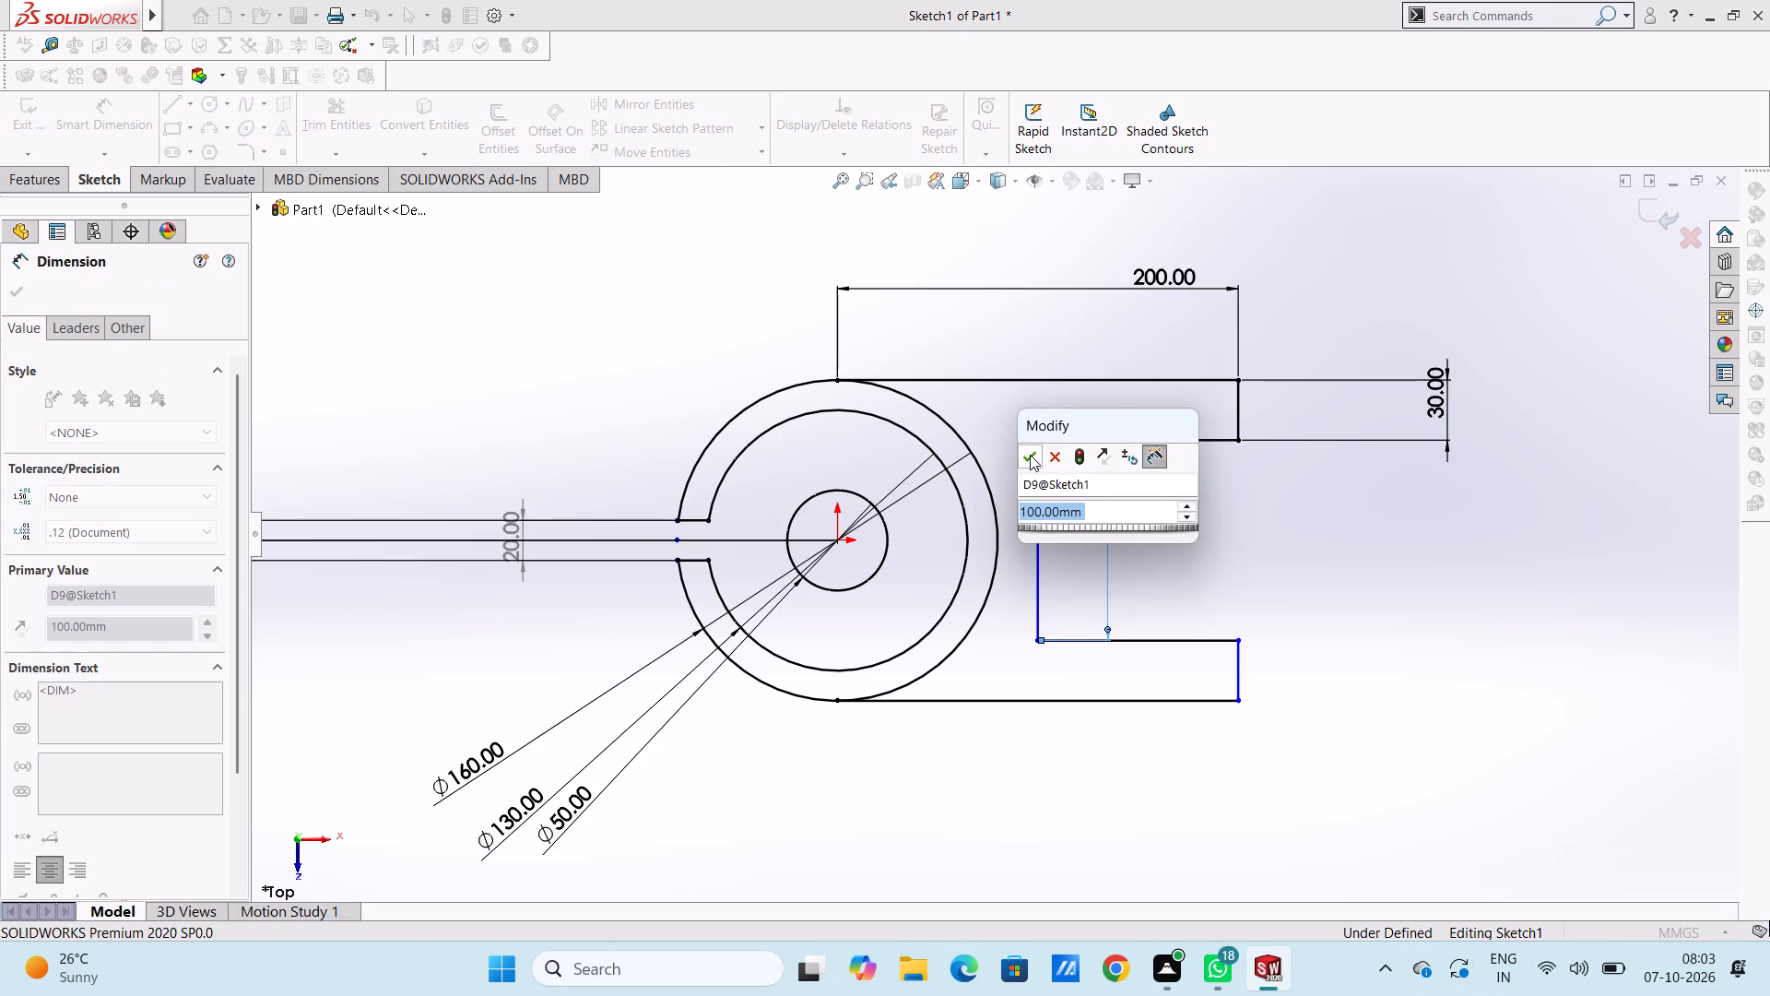
pyautogui.click(1026, 455)
pyautogui.click(1018, 436)
# Add a 100 mm horizontal dimension between the origin and the slot's inner vertical edge, placed below the part.
pyautogui.scroll(3, 1114, 540)
pyautogui.scroll(-2, 1040, 648)
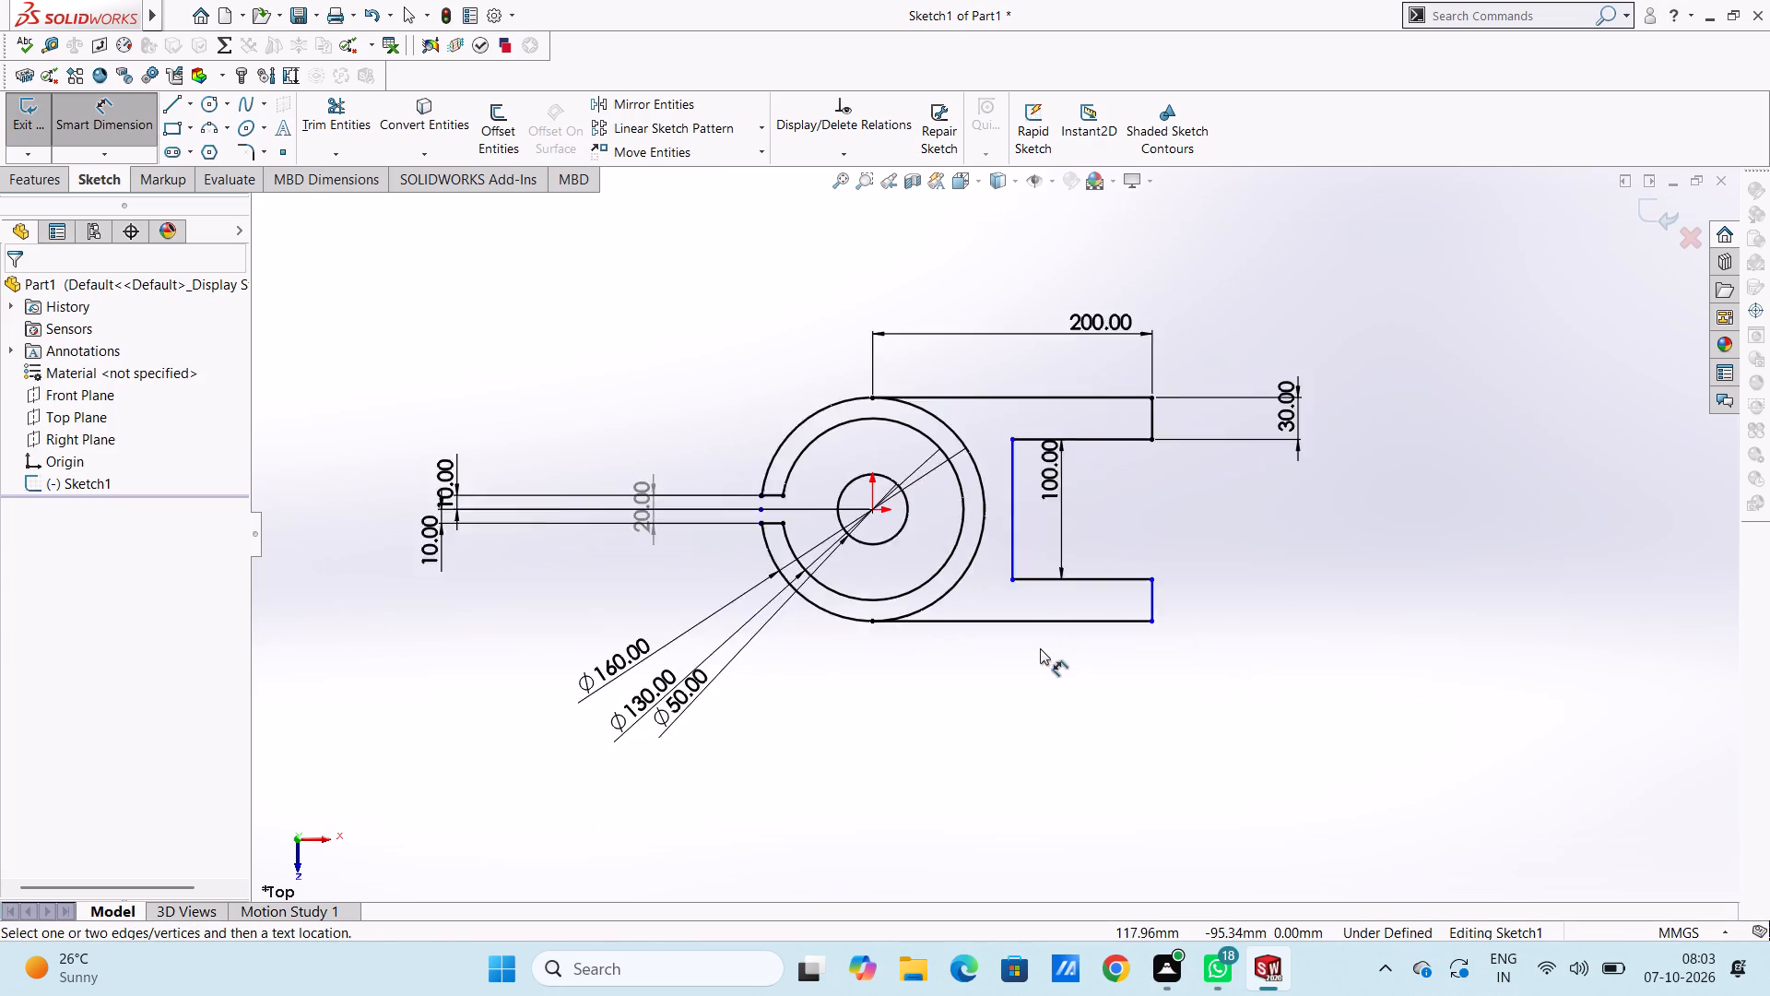
pyautogui.click(842, 476)
pyautogui.click(1004, 493)
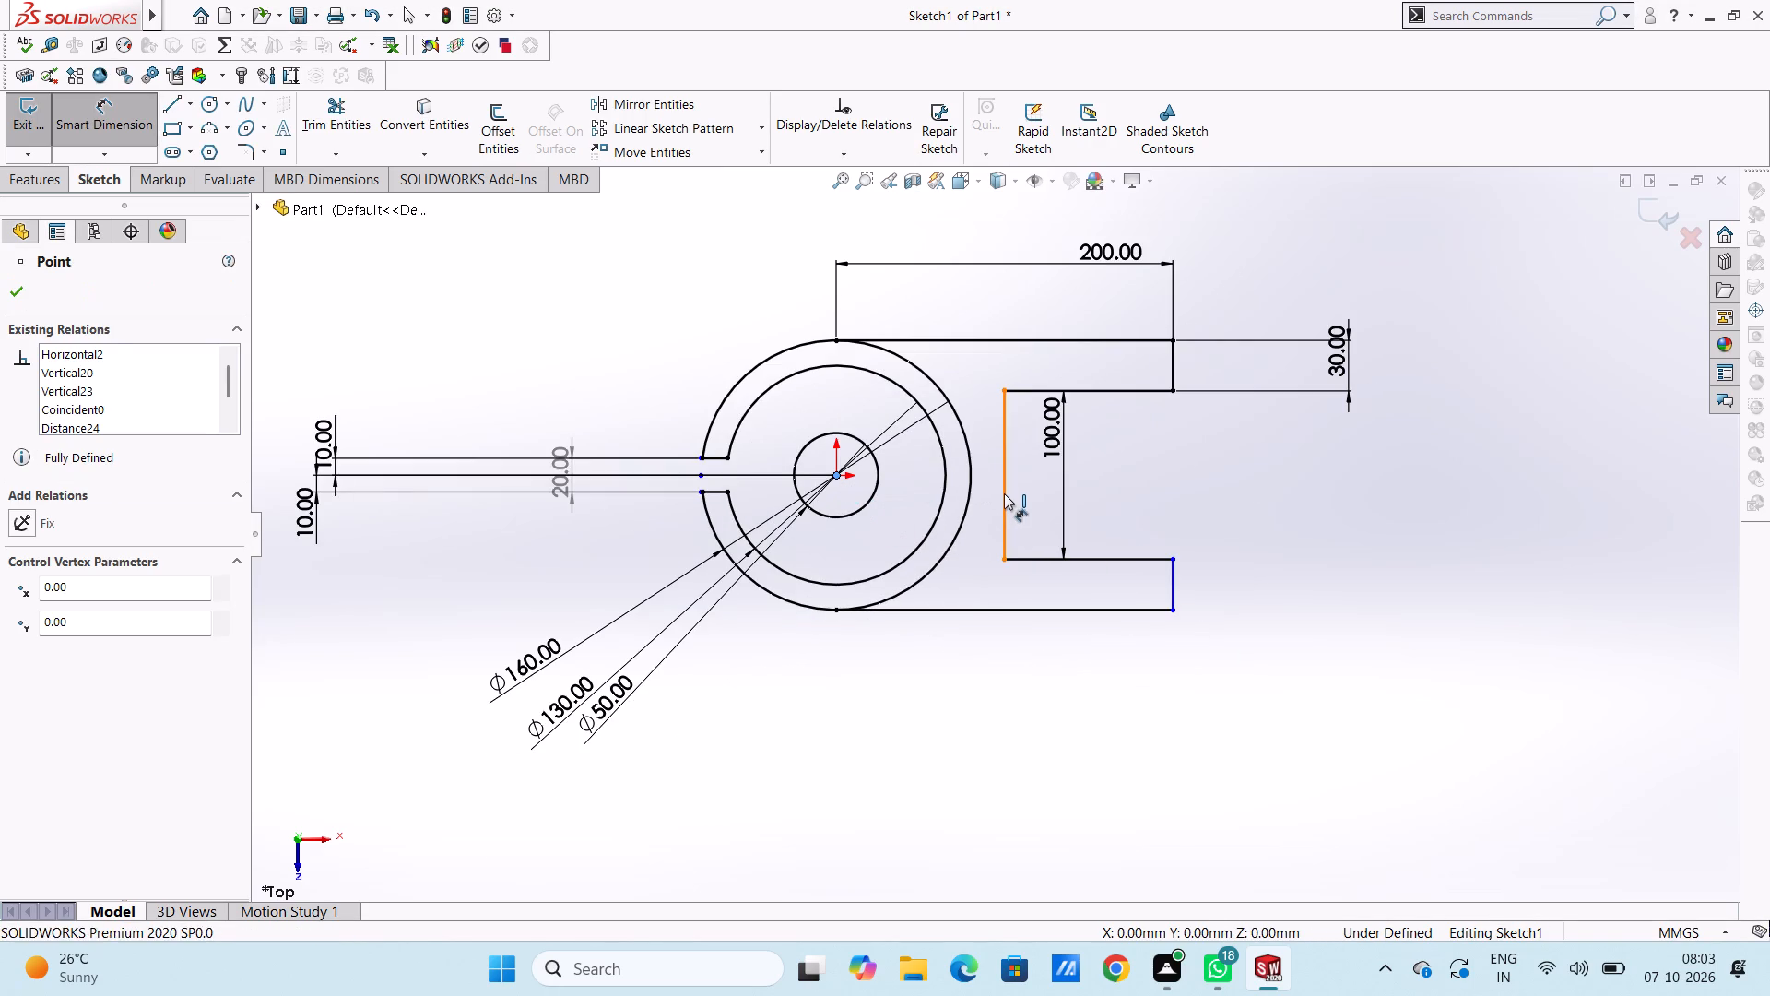
pyautogui.click(879, 811)
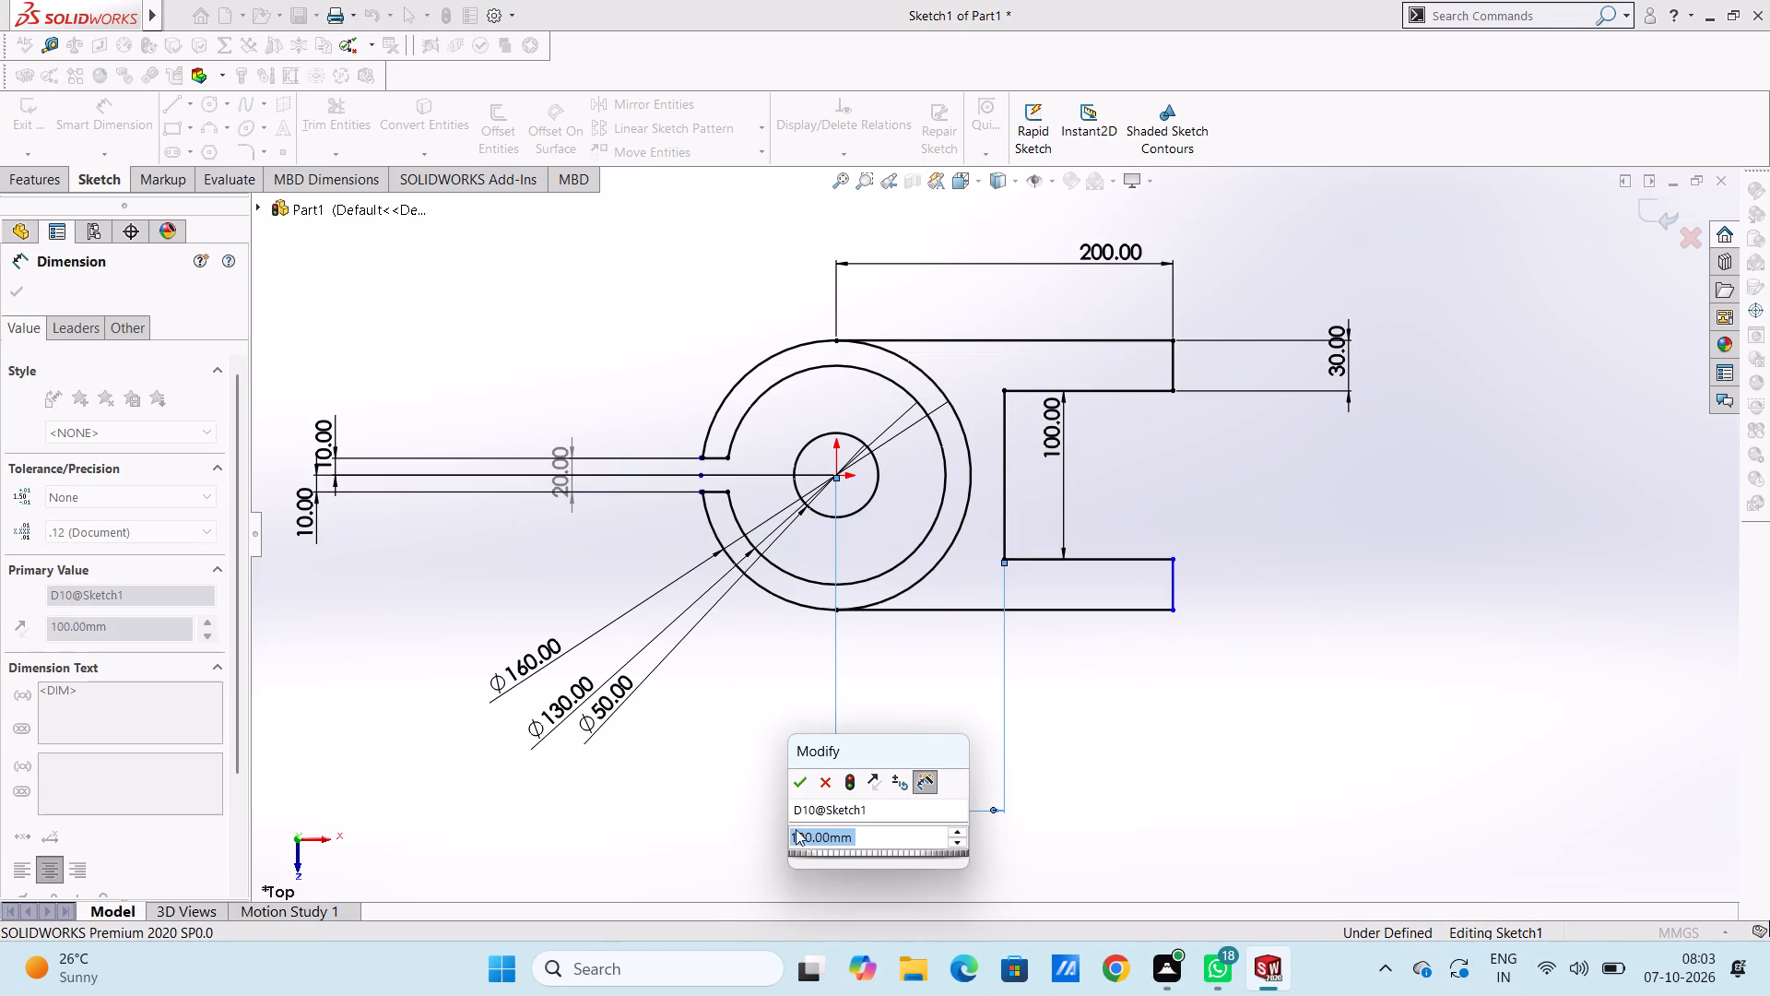
pyautogui.click(805, 783)
pyautogui.click(779, 764)
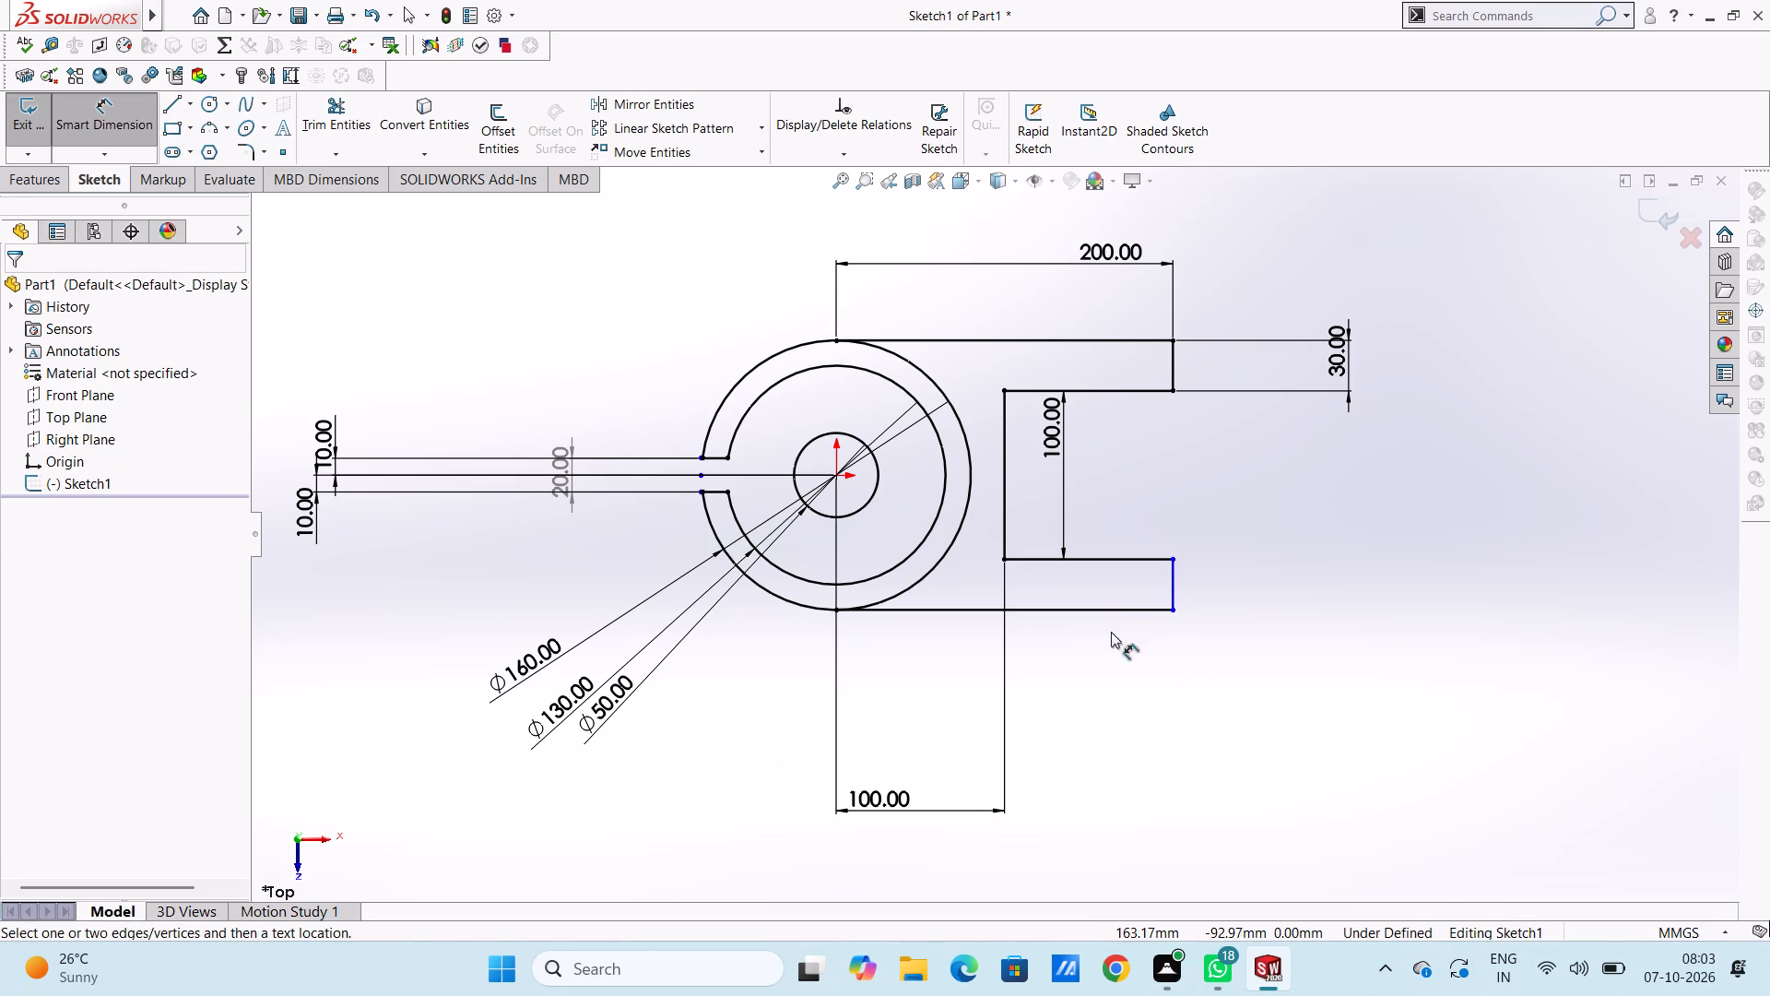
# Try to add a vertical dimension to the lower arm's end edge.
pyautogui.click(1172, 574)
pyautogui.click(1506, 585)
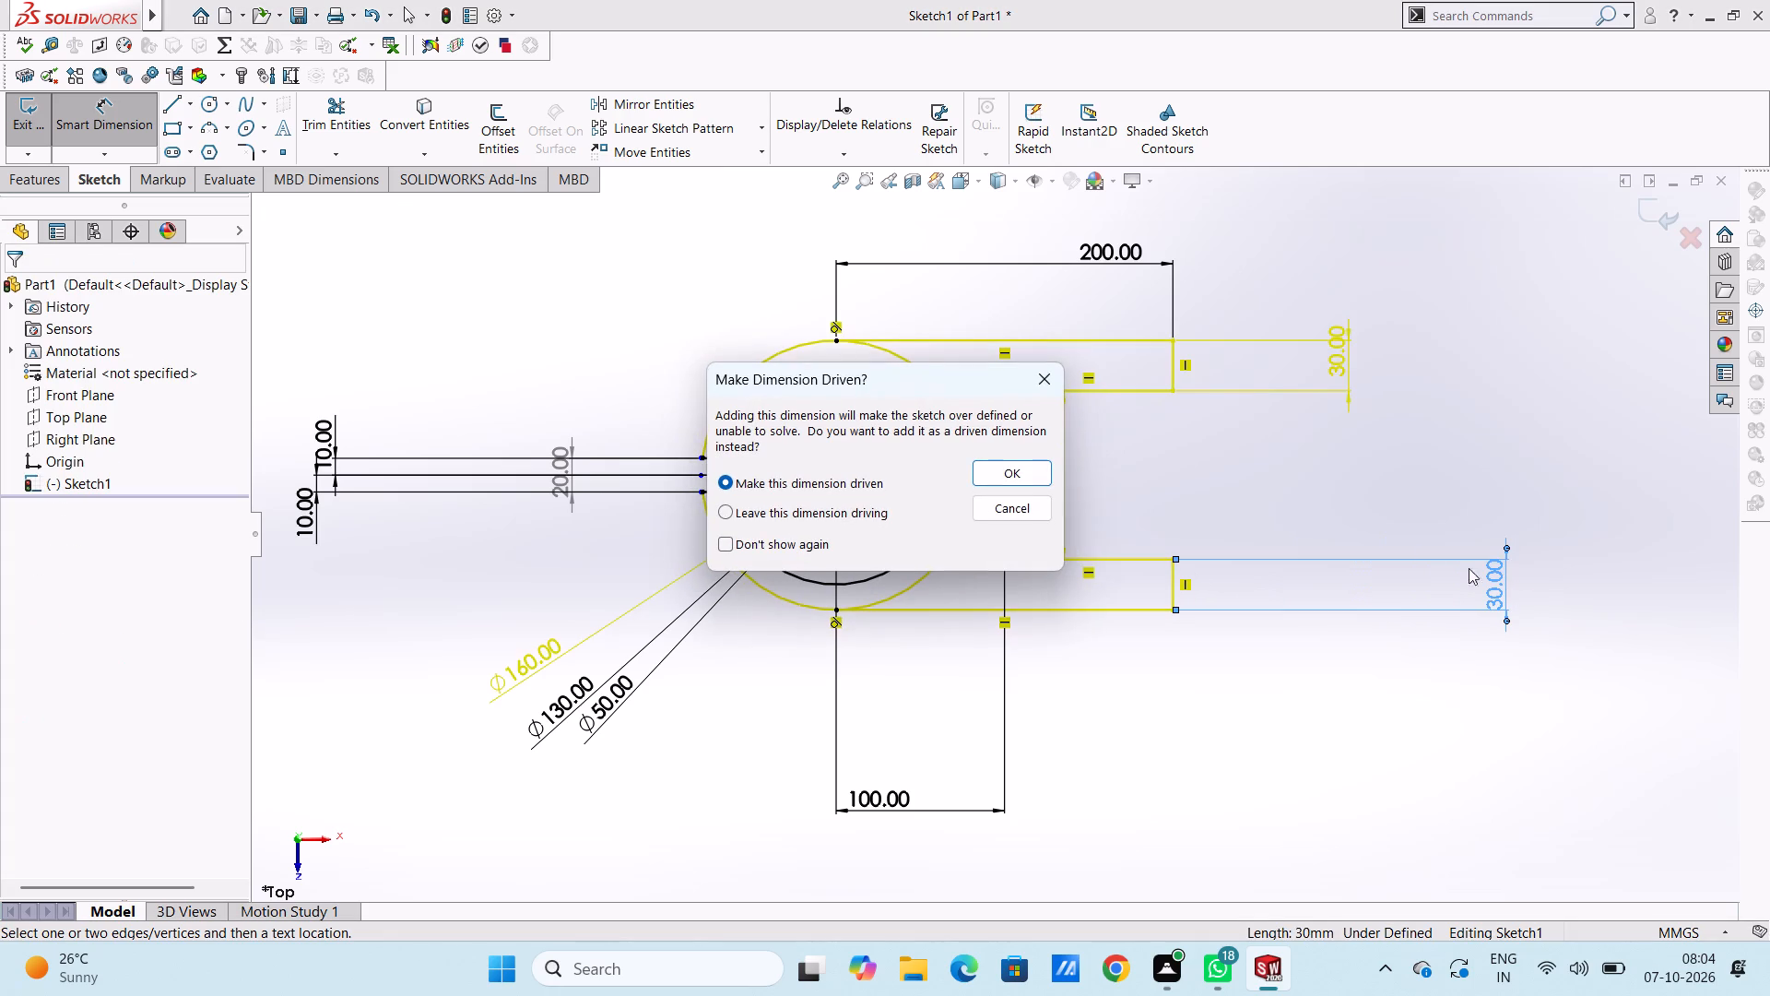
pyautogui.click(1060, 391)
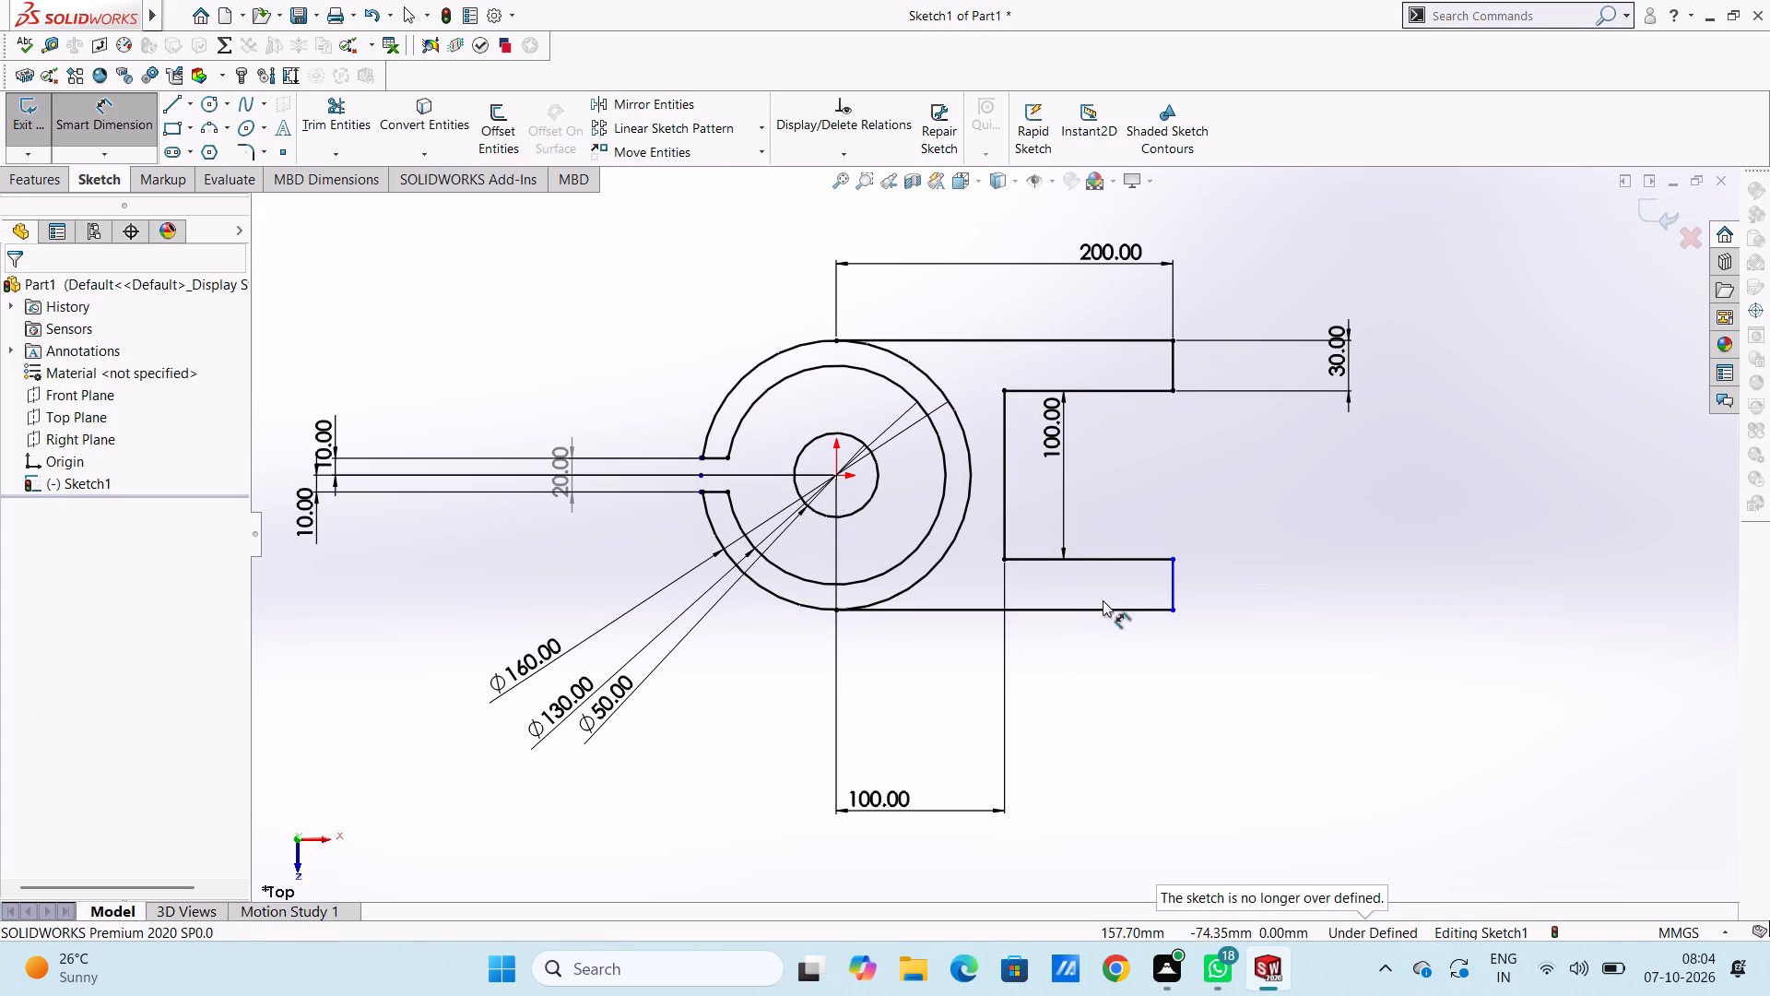
# Add a 200 mm horizontal dimension to the lower tangent line, placed below the part.
pyautogui.click(1103, 609)
pyautogui.click(1068, 748)
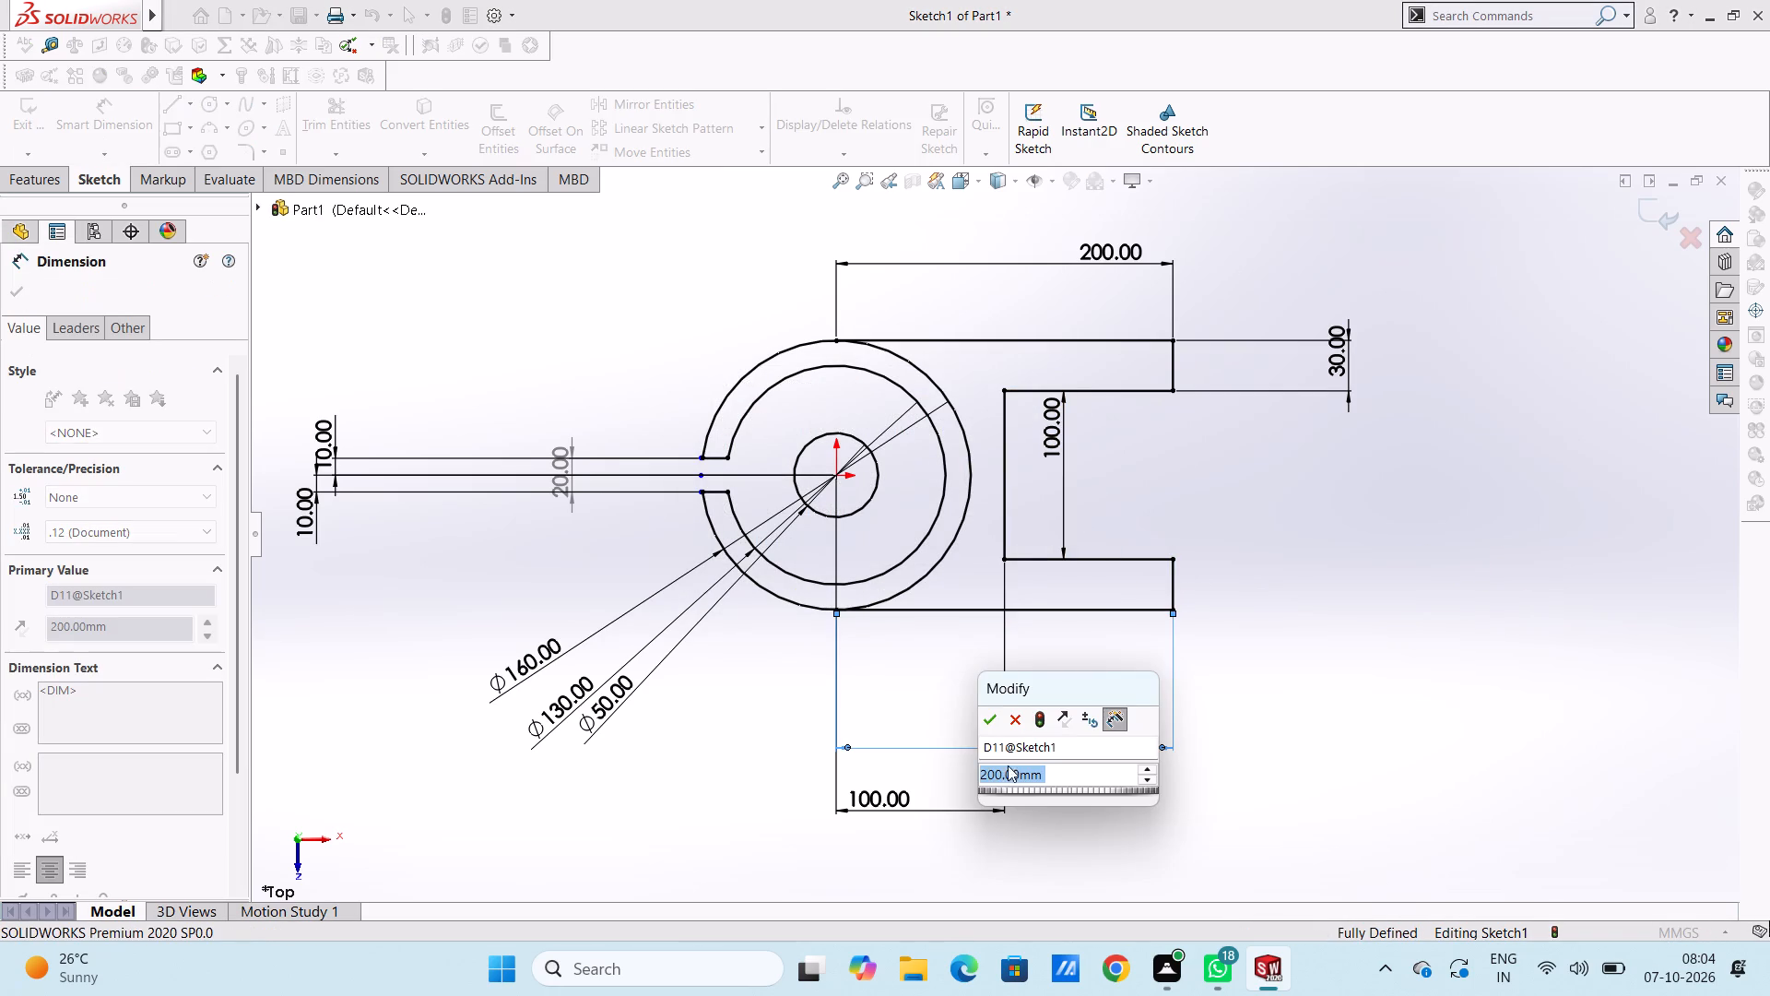
pyautogui.click(991, 726)
pyautogui.click(962, 701)
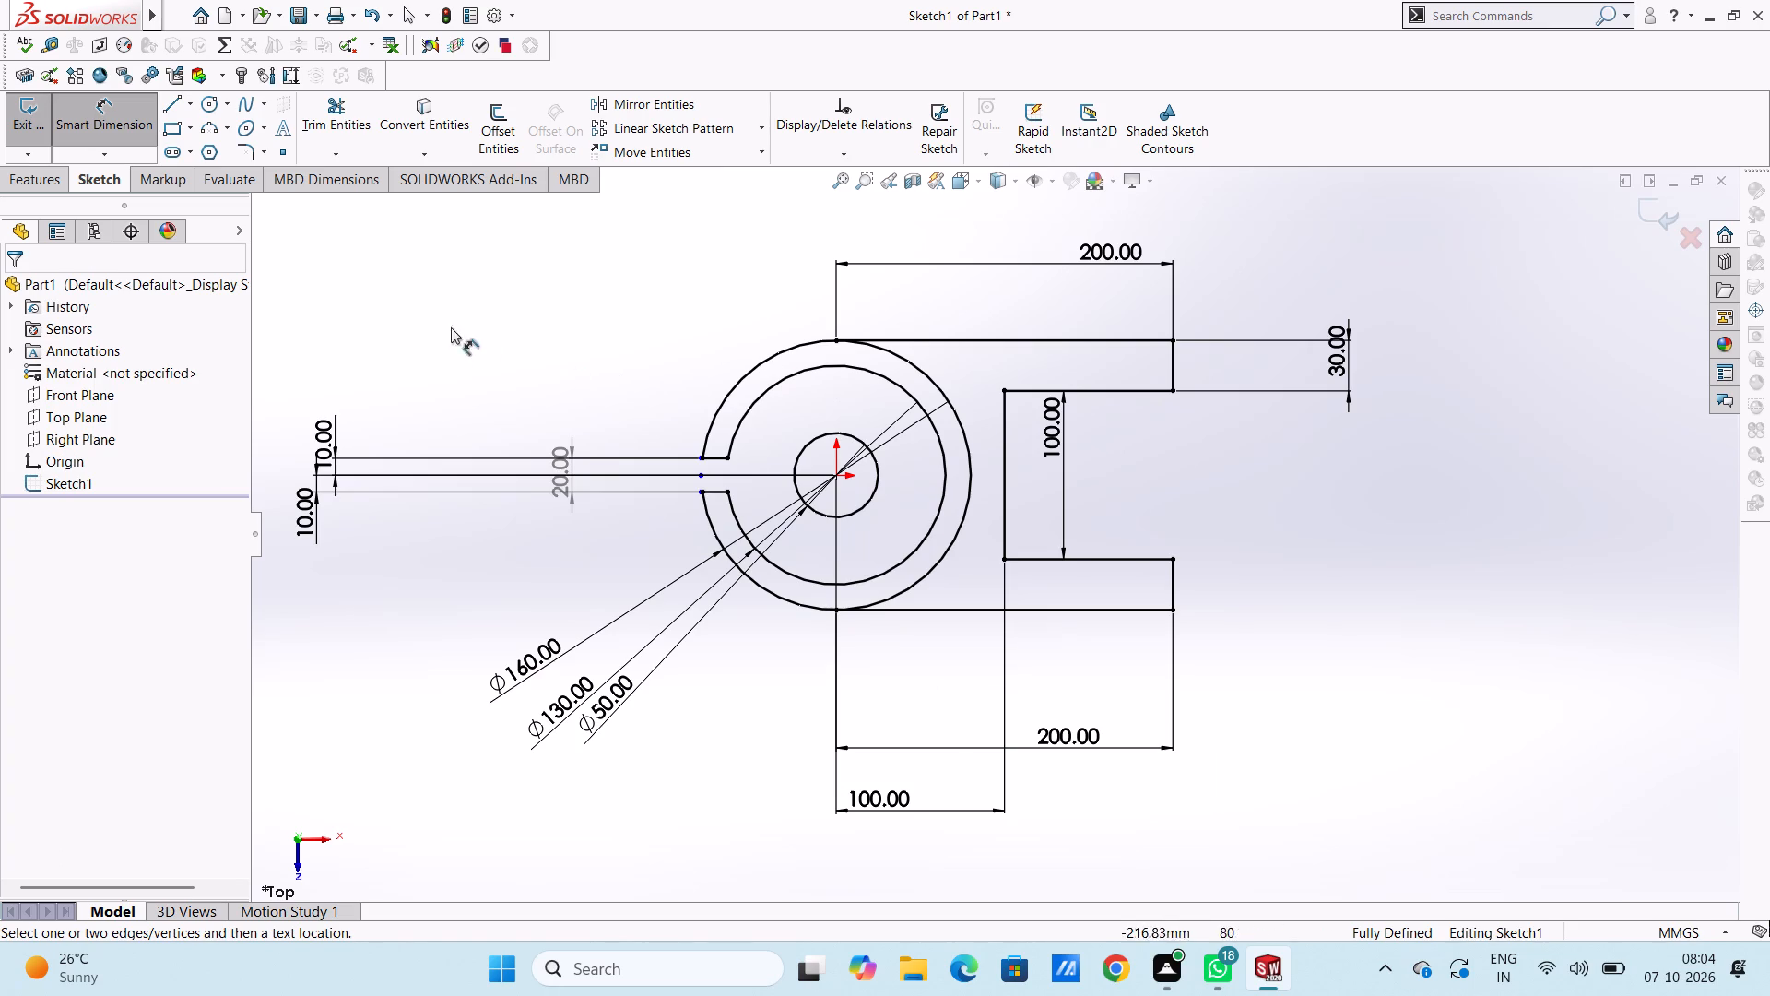
pyautogui.click(128, 118)
# Draw a 100 mm horizontal line from the origin to the slot's inner vertical edge.
pyautogui.click(173, 101)
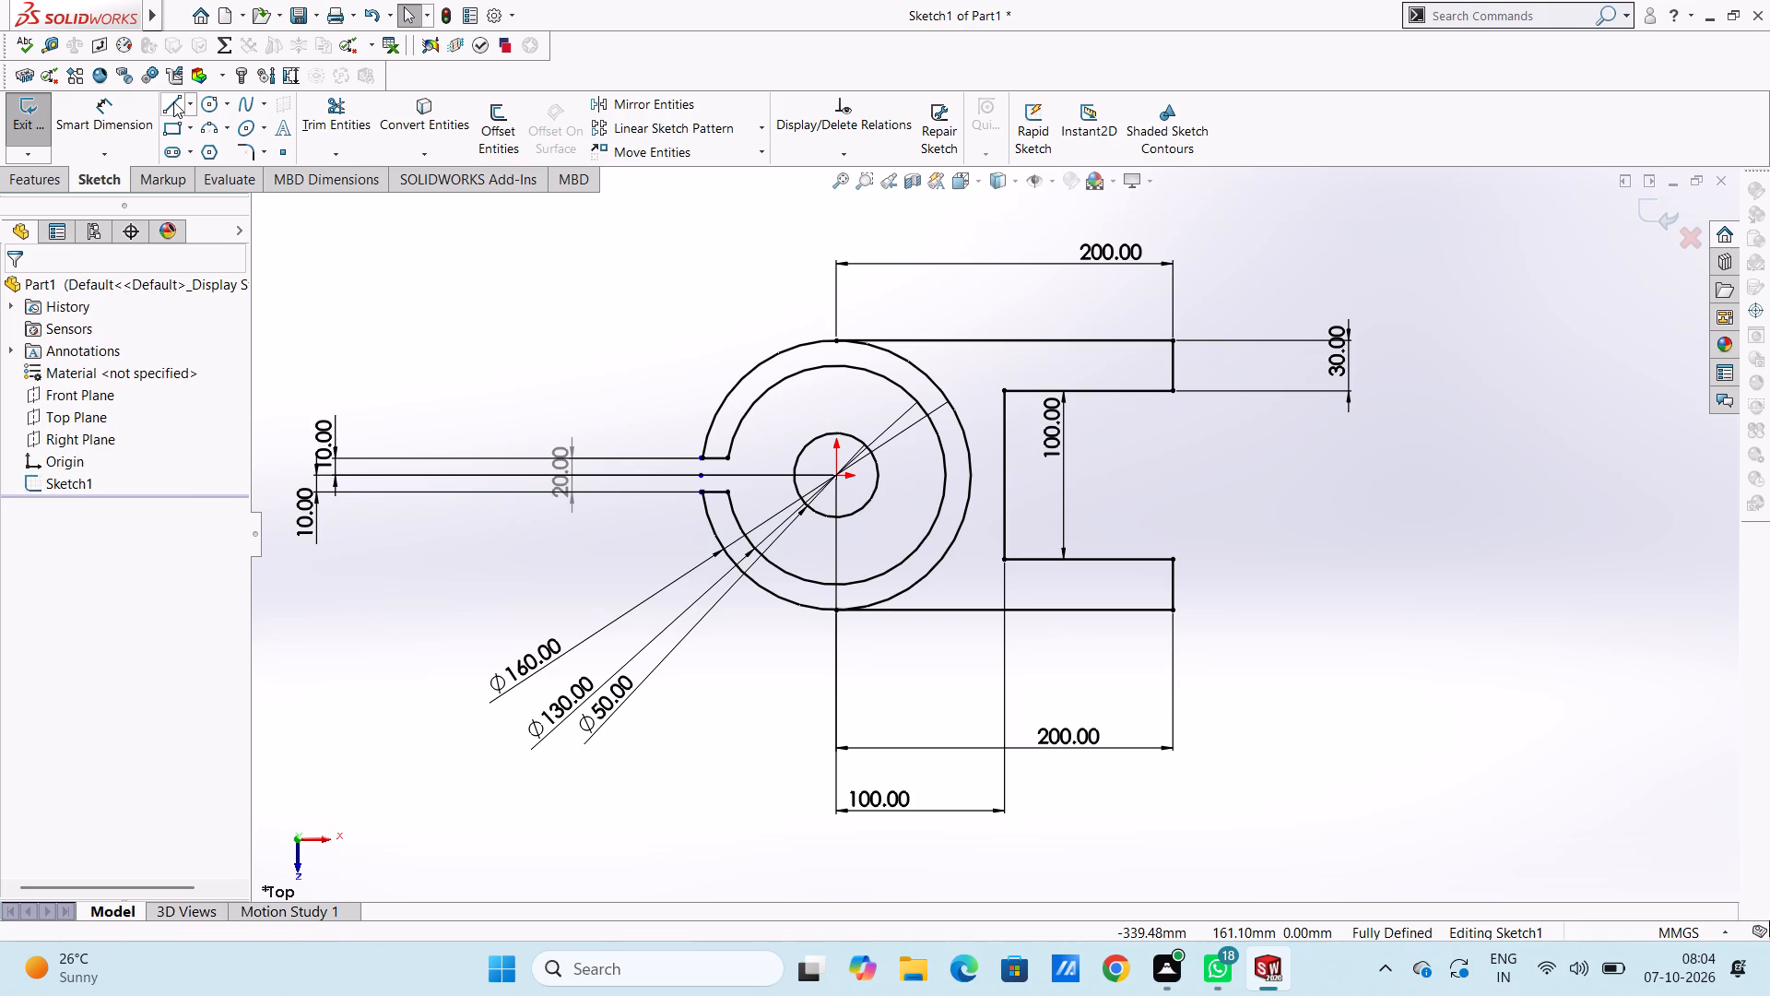
pyautogui.click(841, 477)
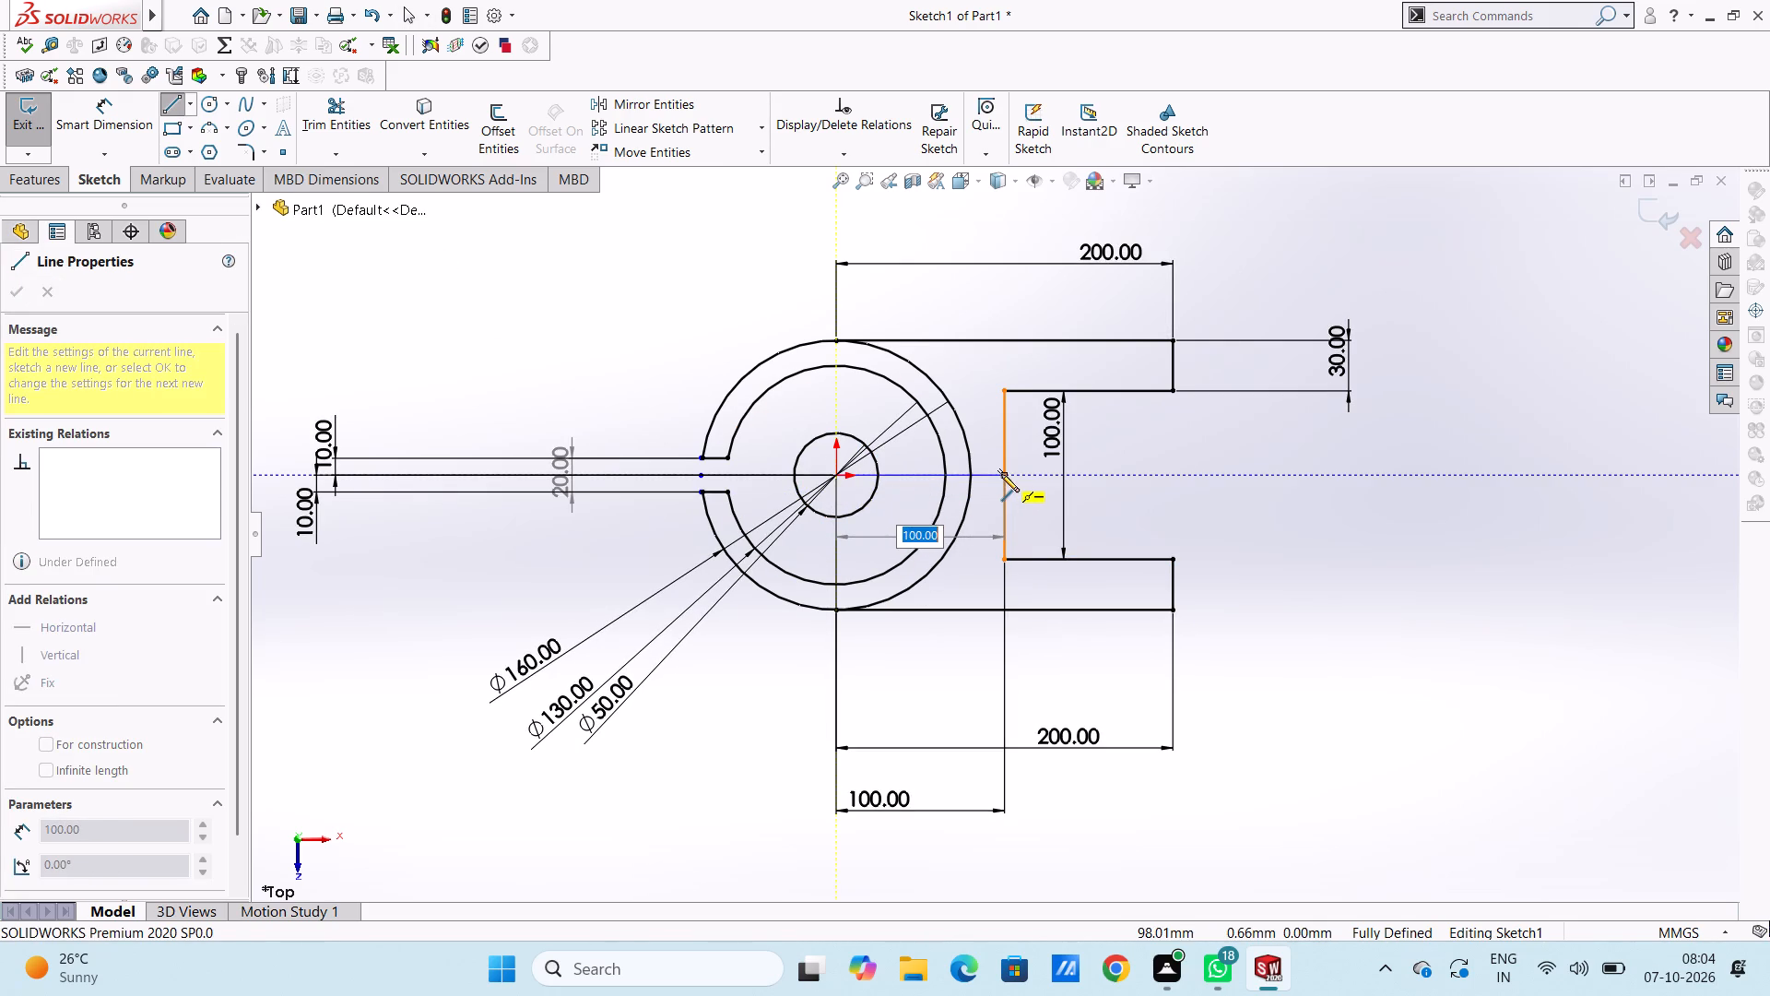
pyautogui.click(1001, 474)
pyautogui.click(1048, 484)
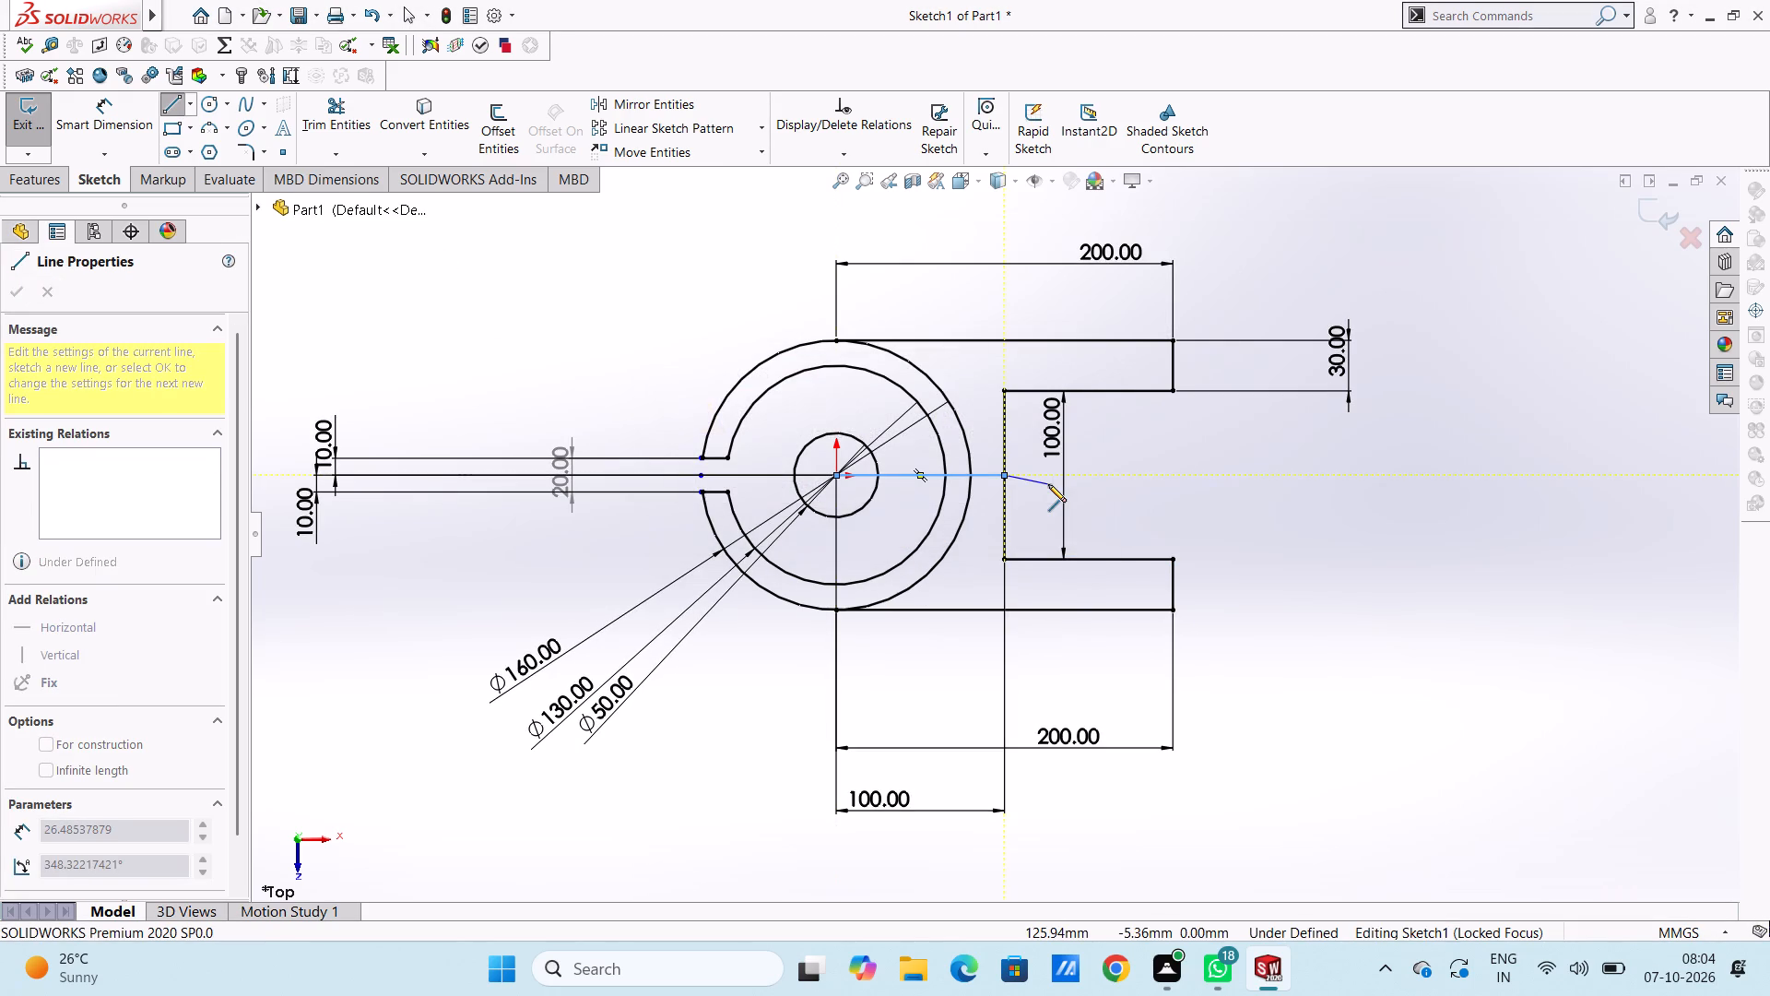
pyautogui.press('Escape')
pyautogui.press('Escape')
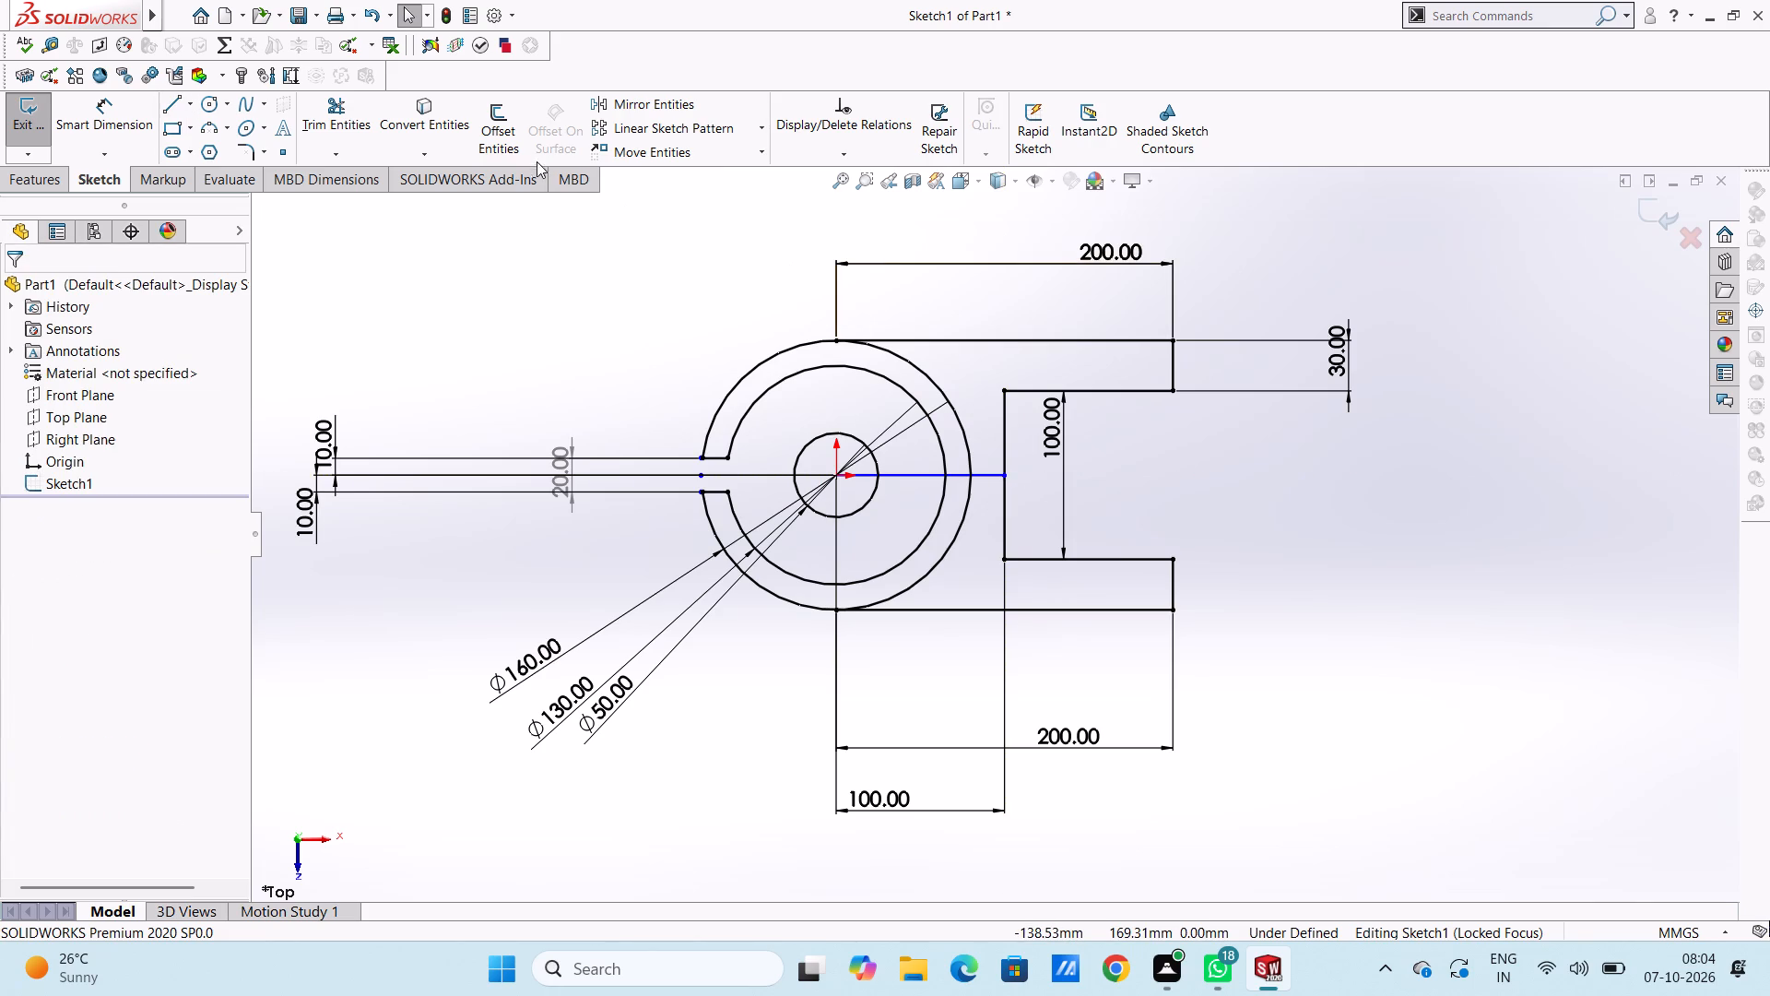
# Offset the new horizontal line by 10 mm in both directions, with dimensions added.
pyautogui.click(505, 129)
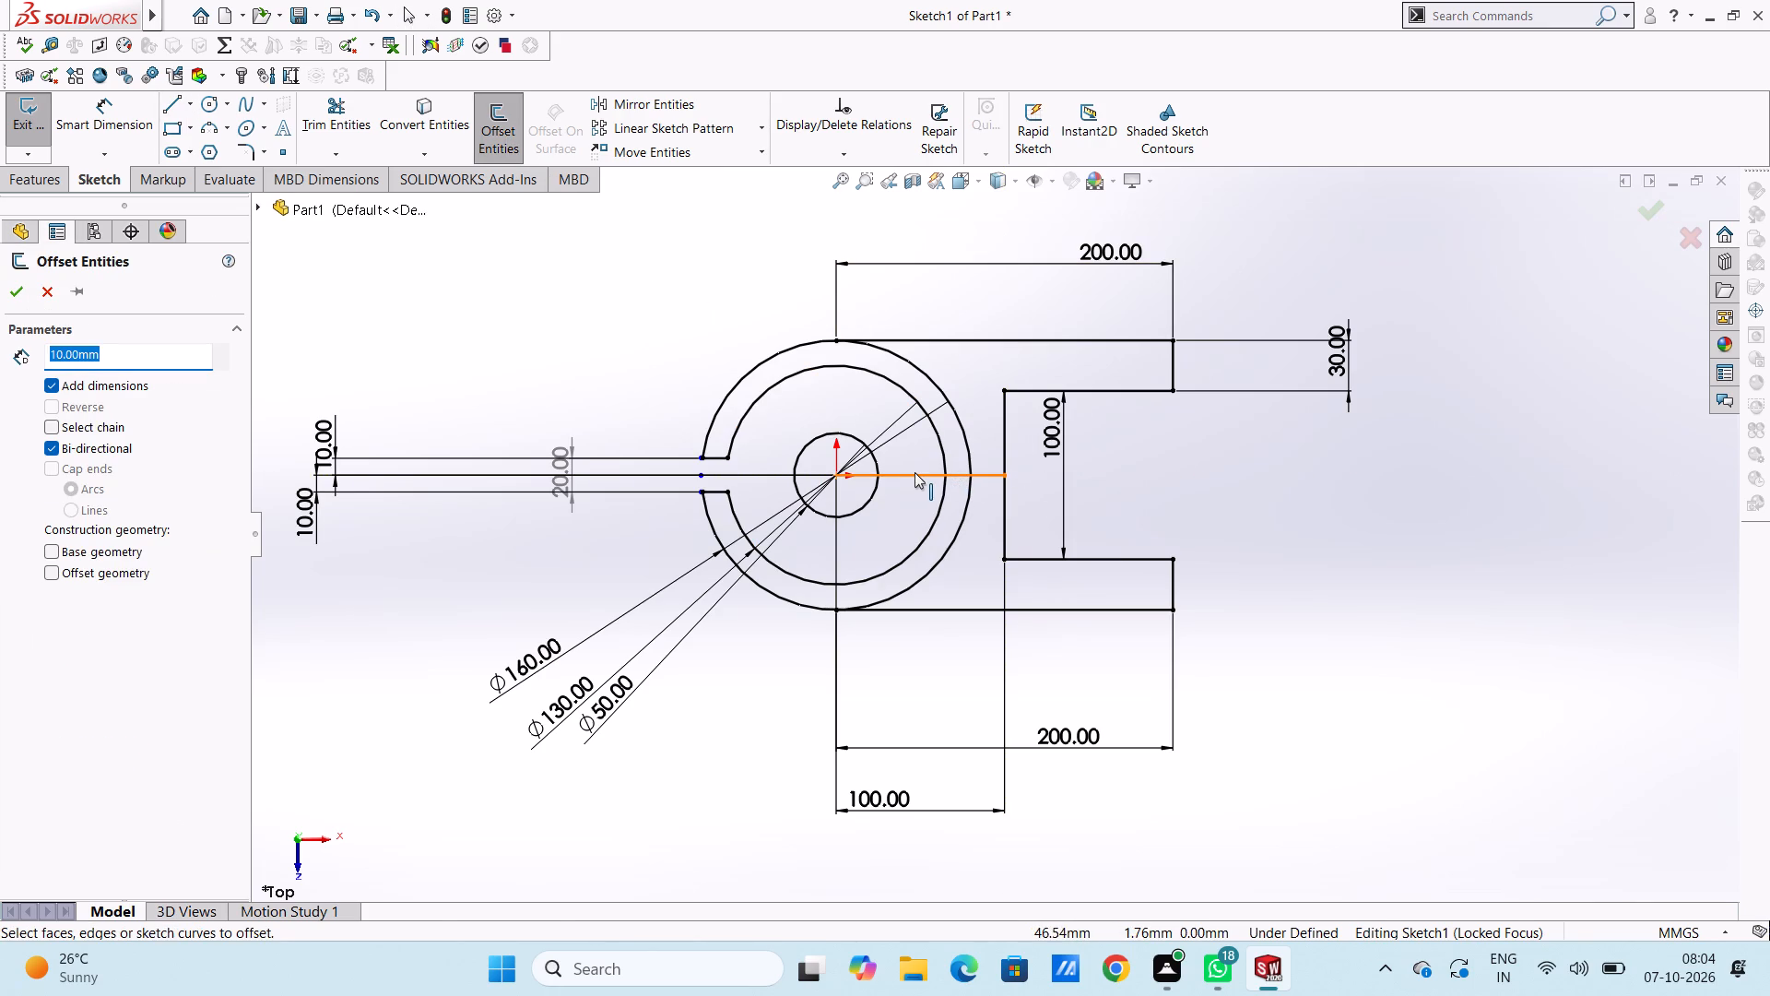
pyautogui.click(914, 472)
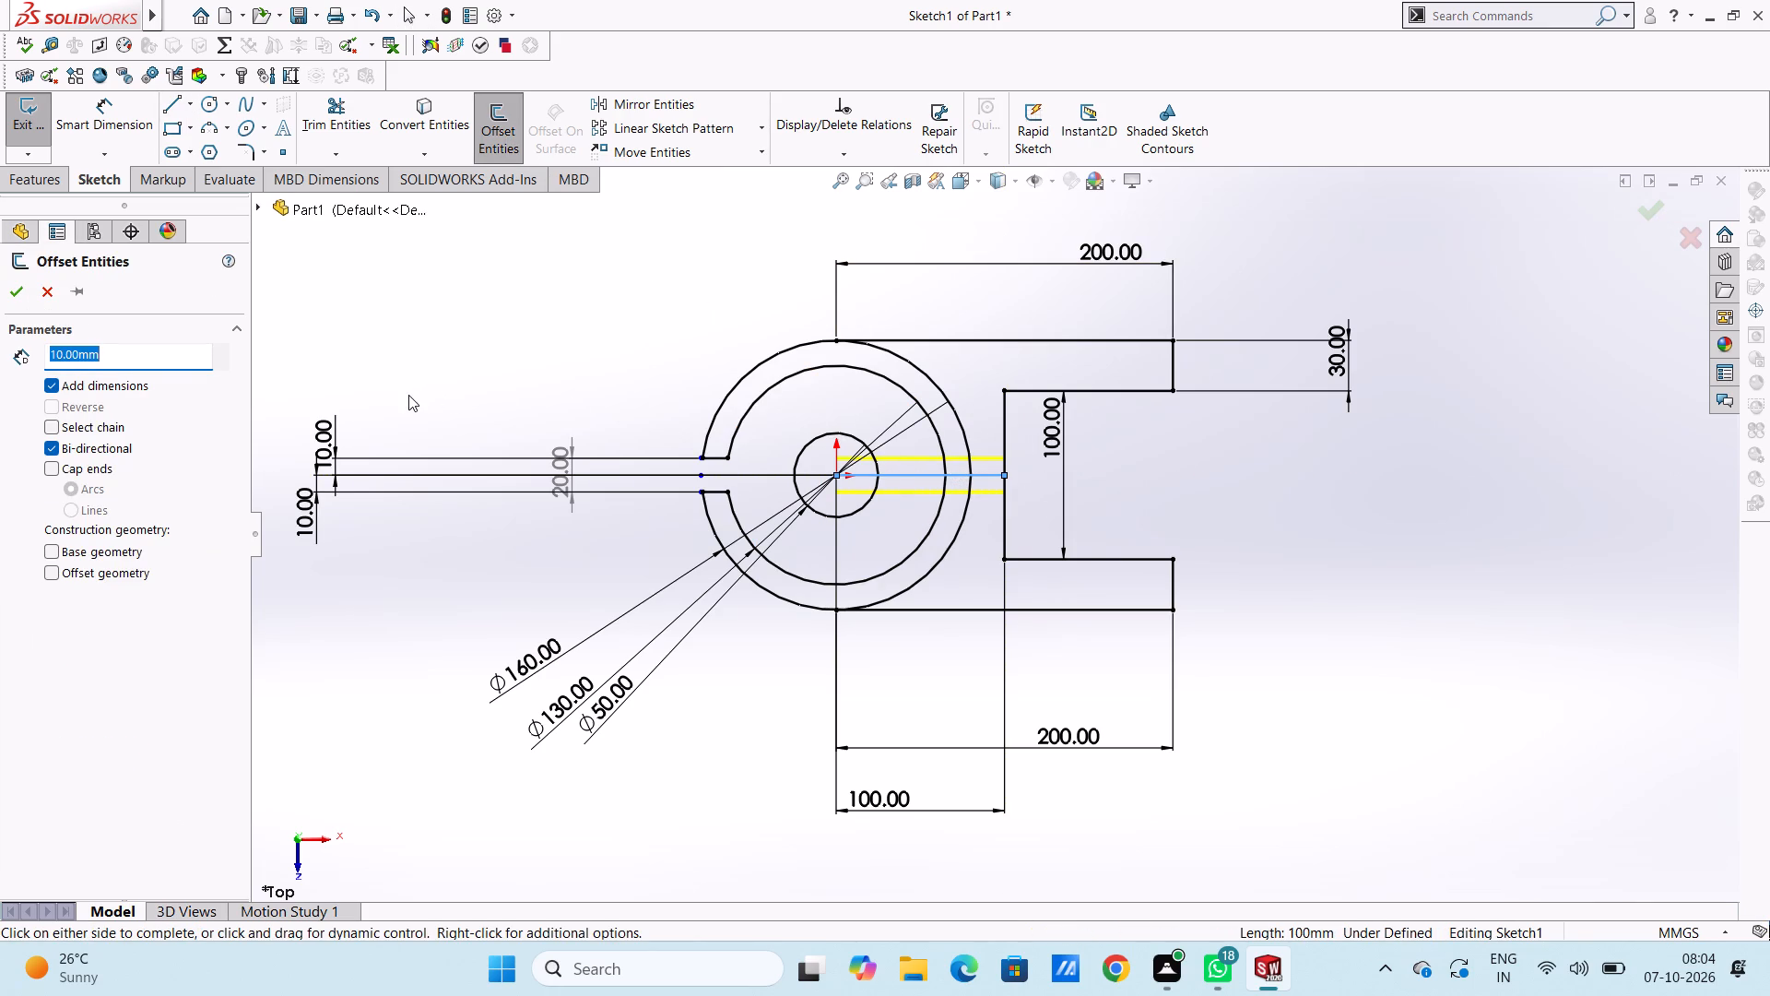
pyautogui.click(16, 300)
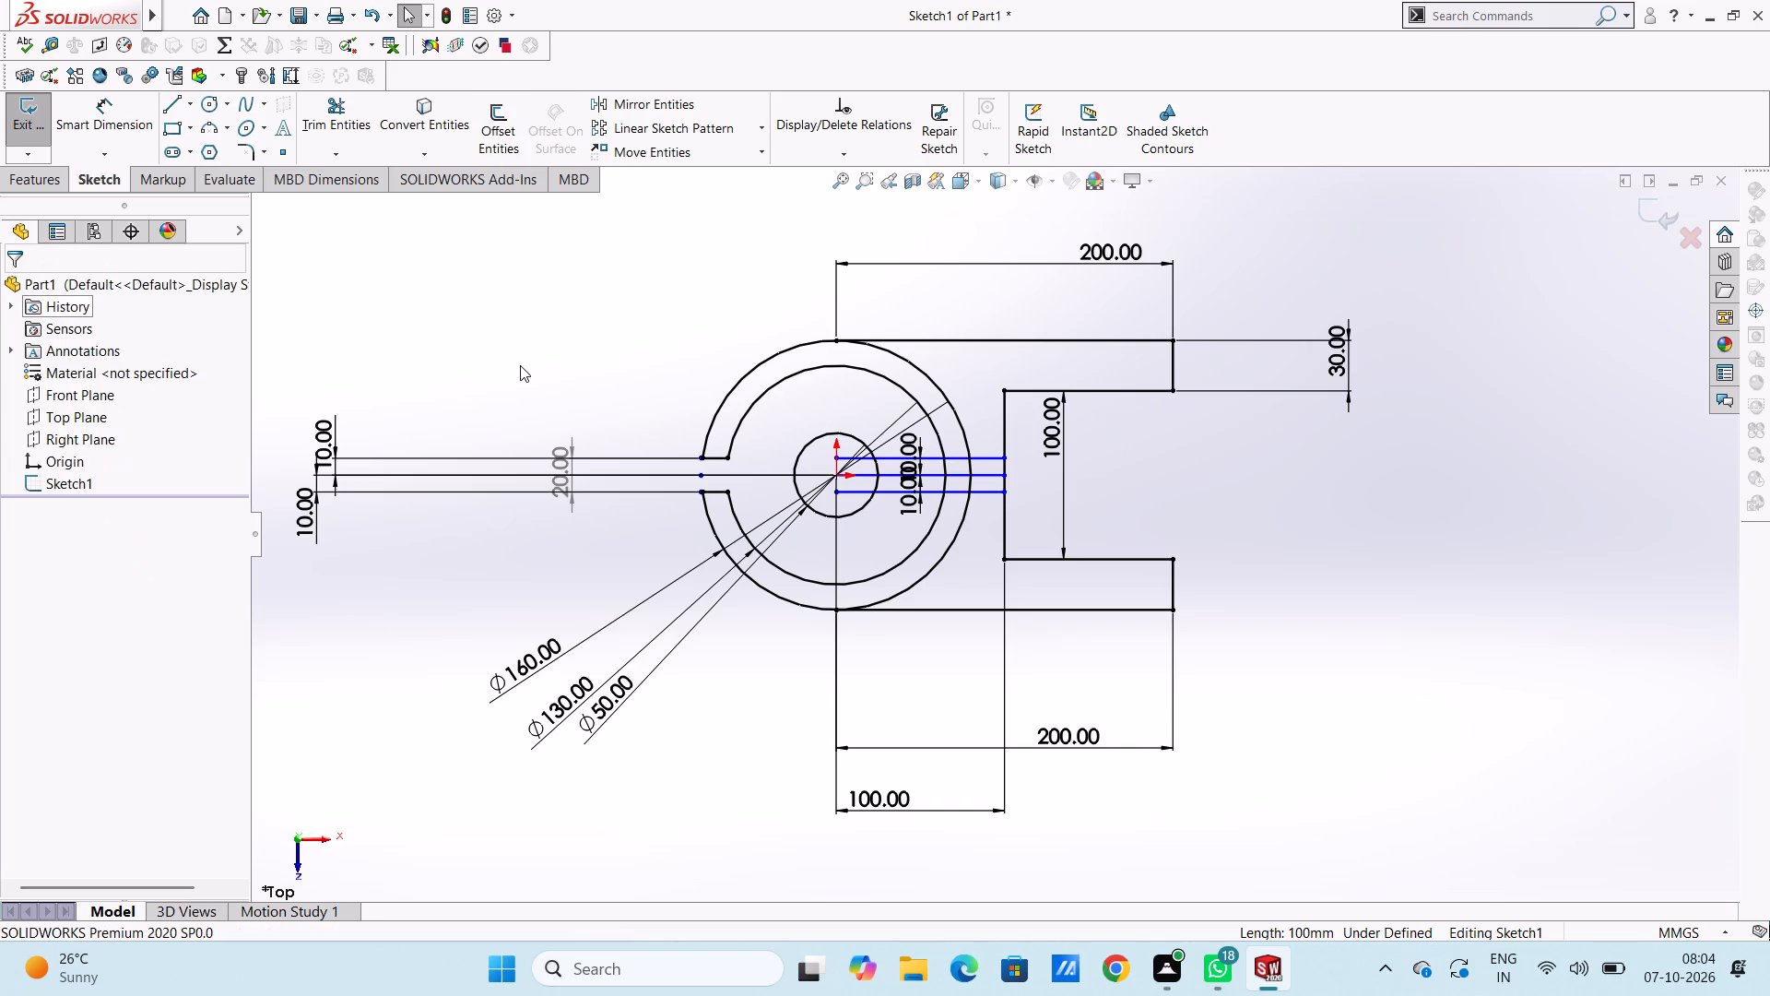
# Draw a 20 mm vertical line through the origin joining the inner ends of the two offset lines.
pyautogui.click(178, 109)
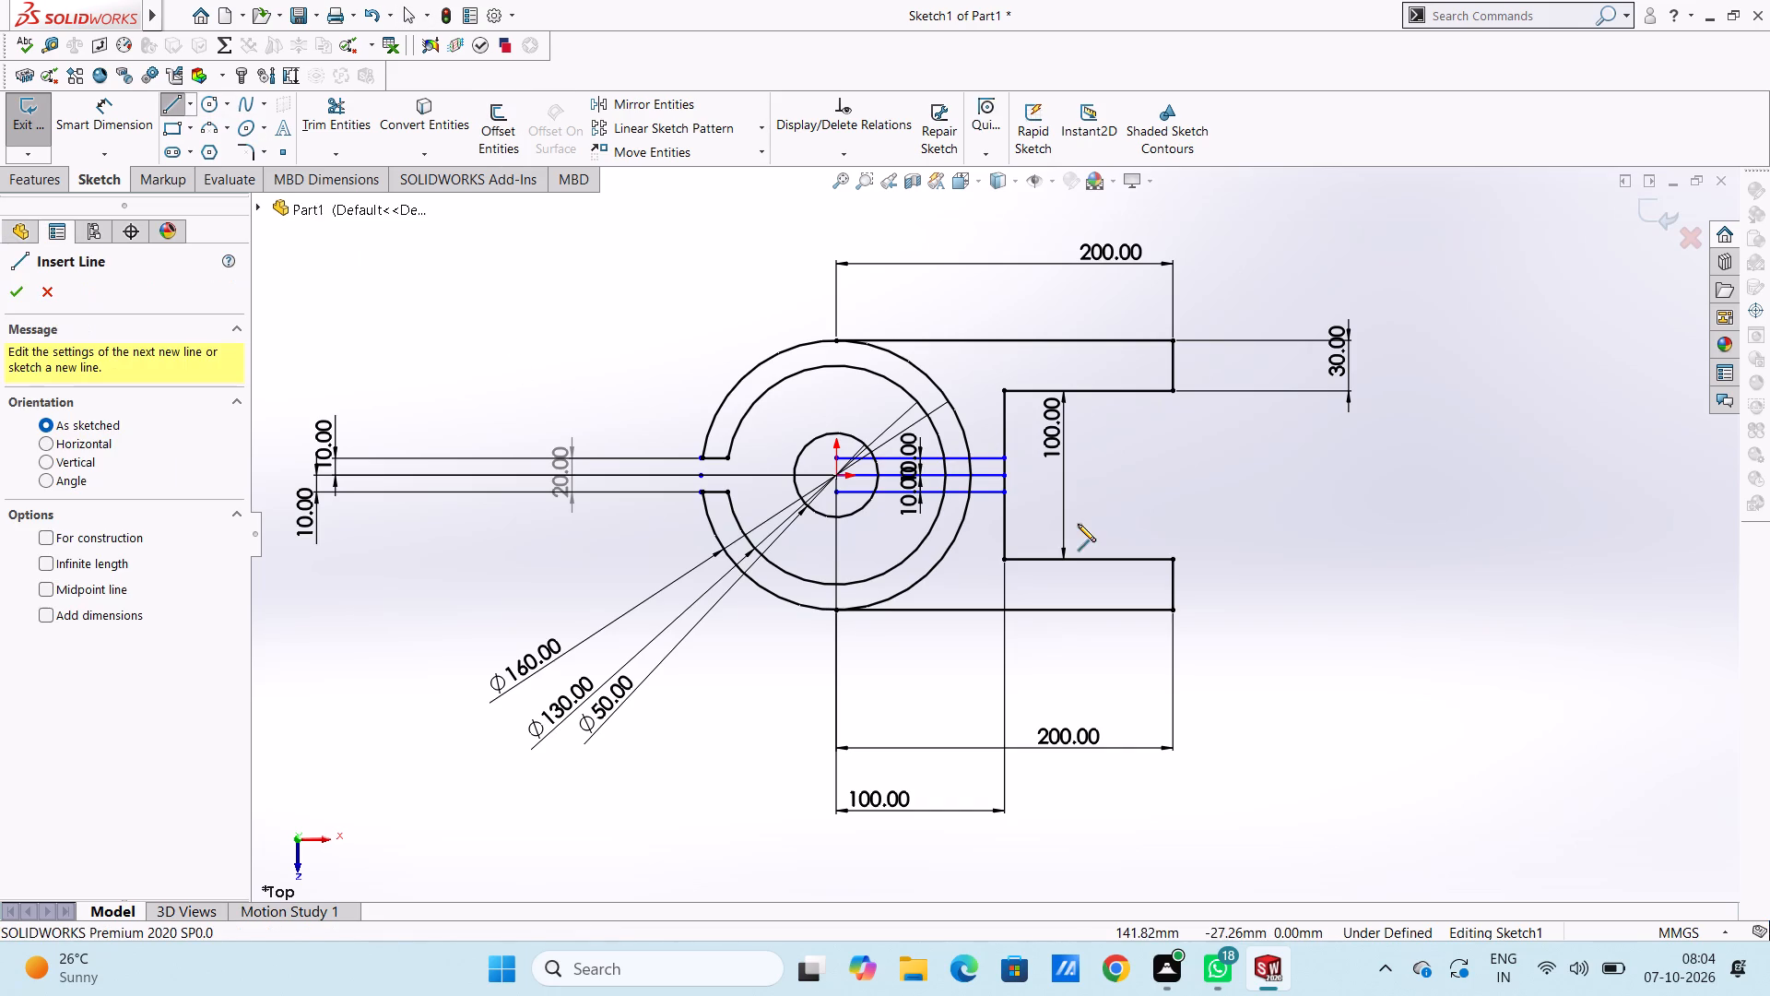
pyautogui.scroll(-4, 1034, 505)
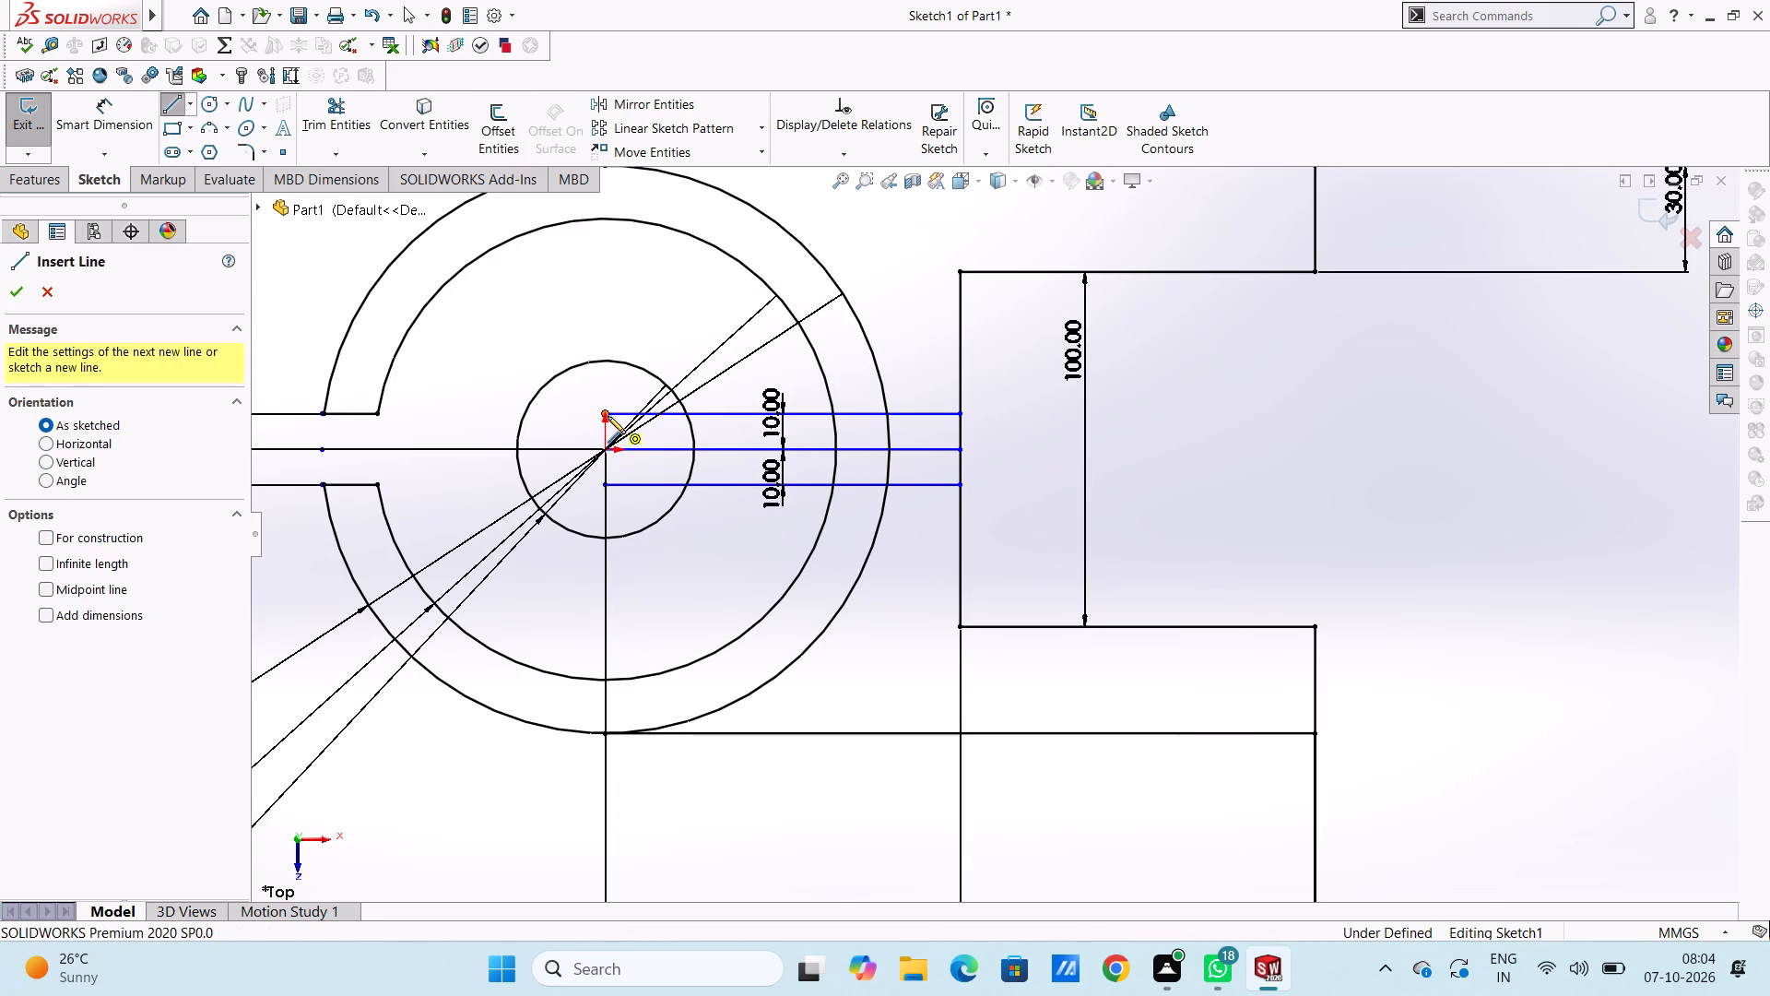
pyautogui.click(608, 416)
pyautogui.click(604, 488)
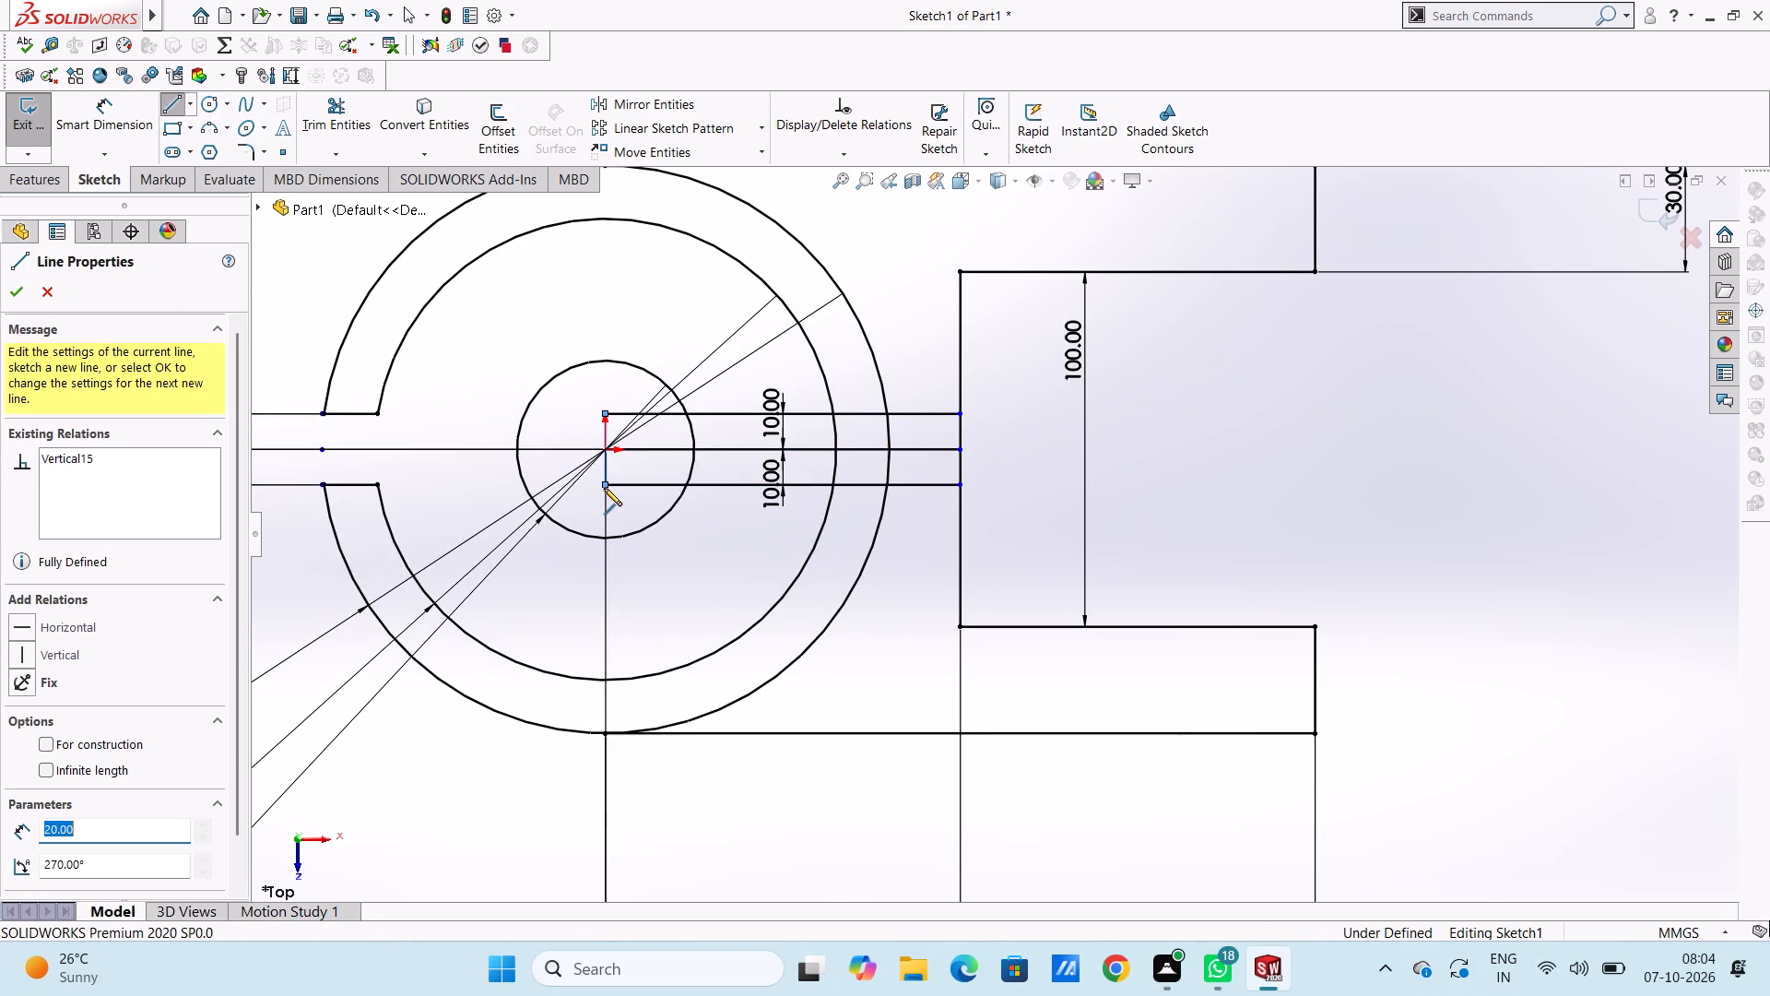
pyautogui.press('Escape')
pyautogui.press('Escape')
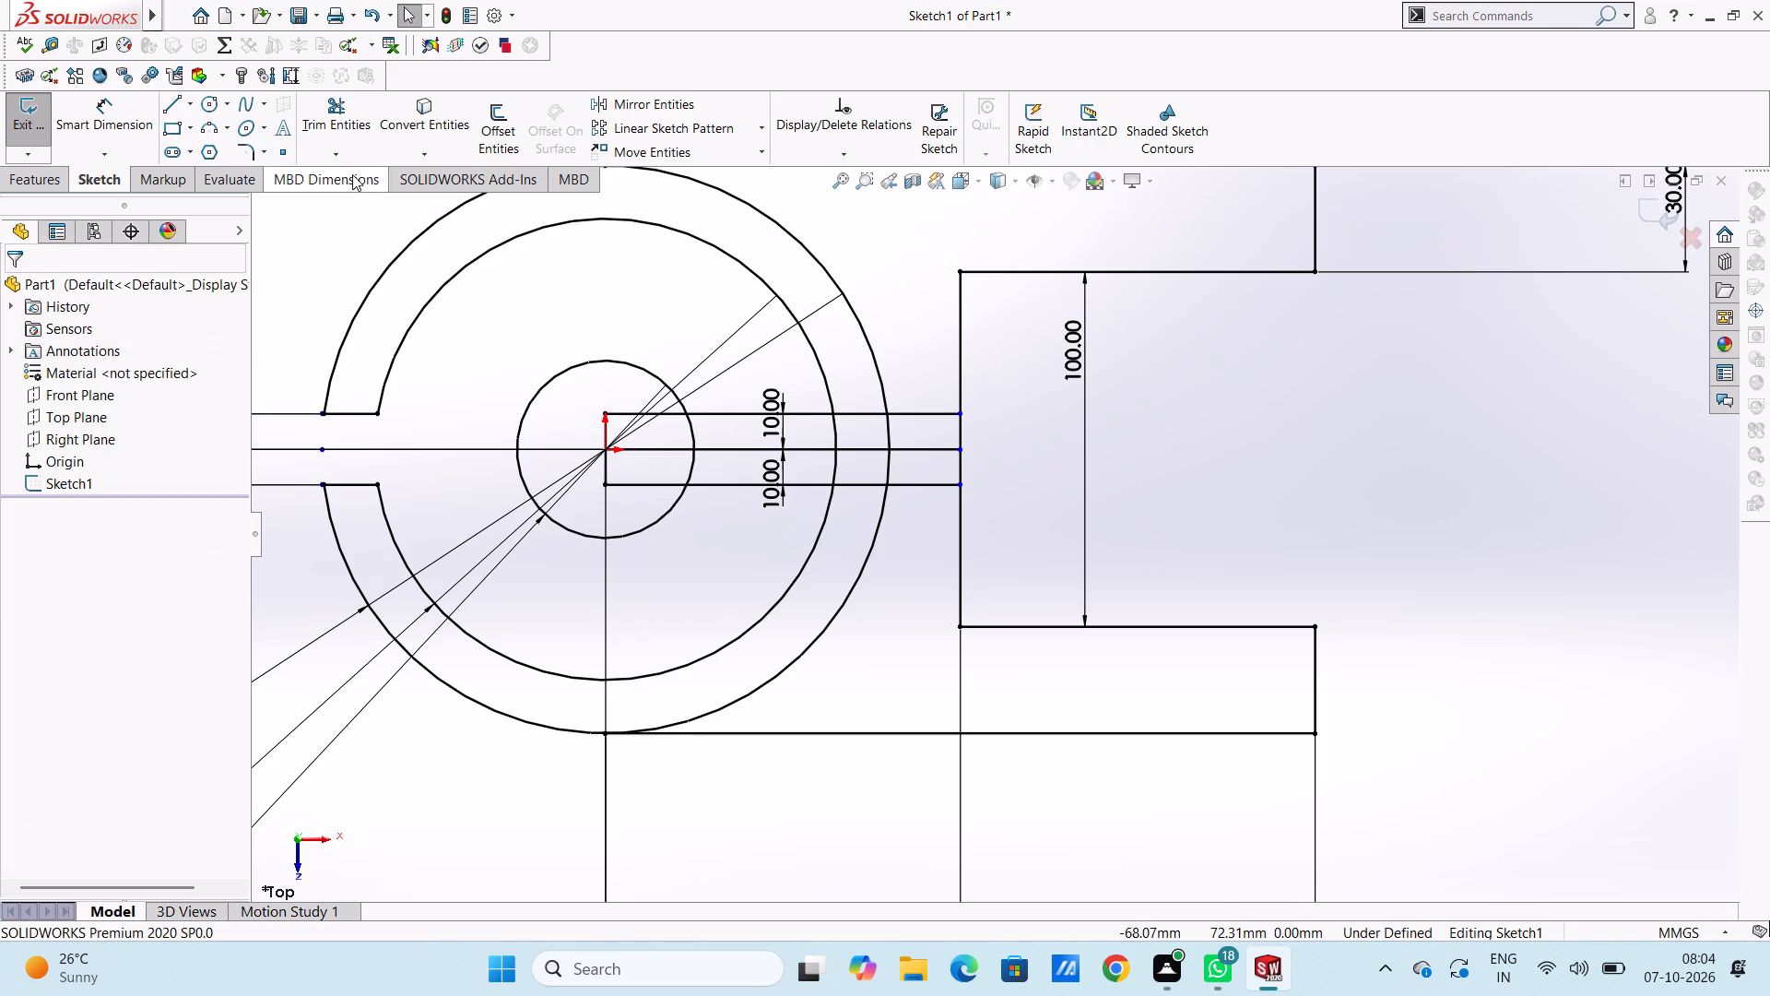
# Trim both offset lines back to the 130 mm arc, and remove the middle horizontal line and the short vertical line through the origin.
pyautogui.click(336, 118)
pyautogui.click(640, 414)
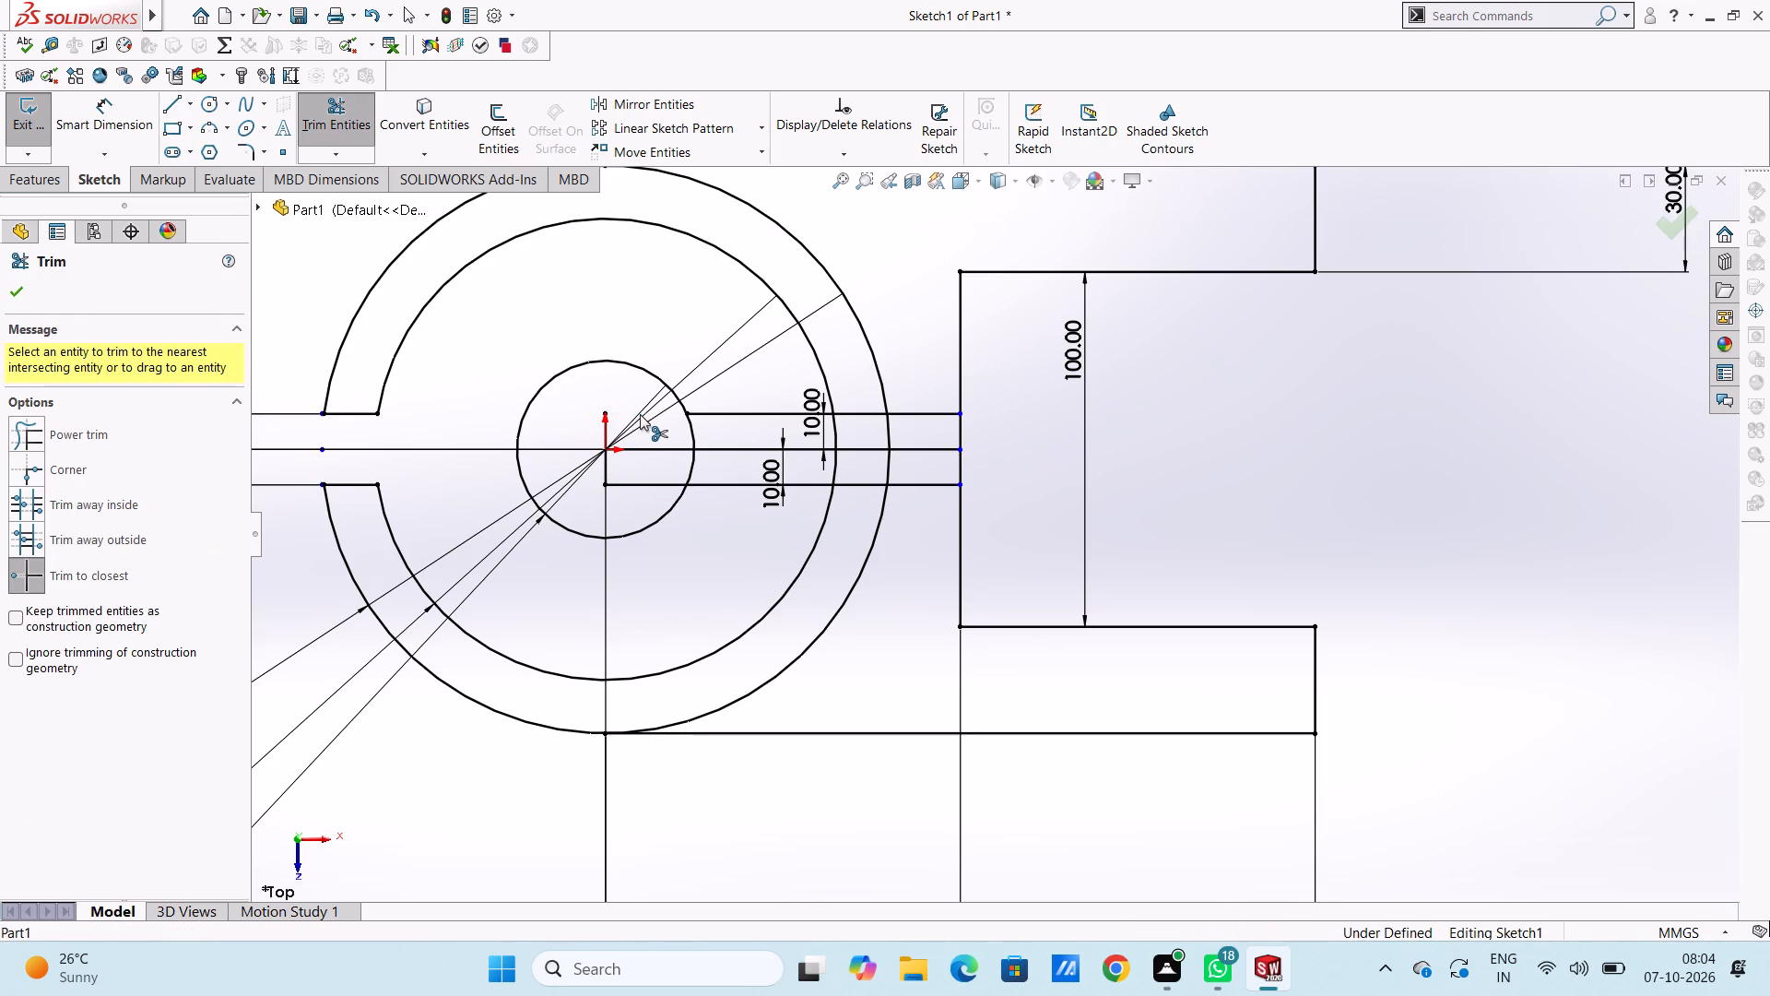
pyautogui.click(605, 433)
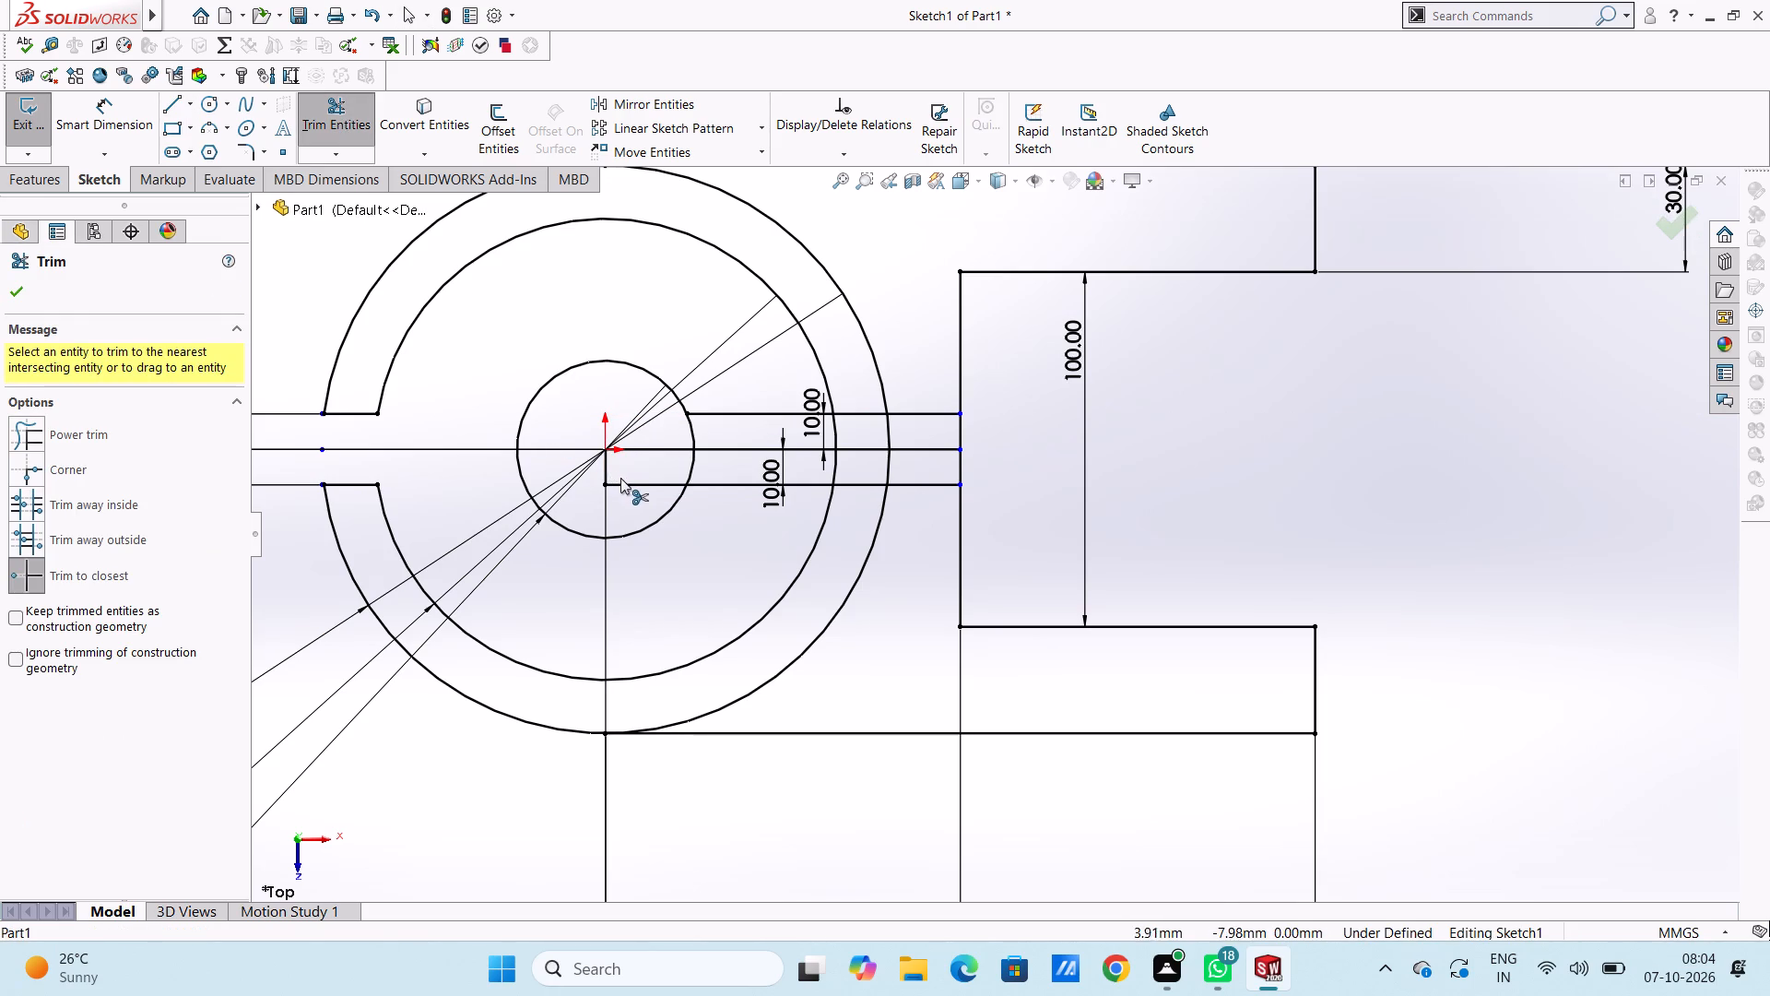
pyautogui.click(628, 485)
pyautogui.click(720, 416)
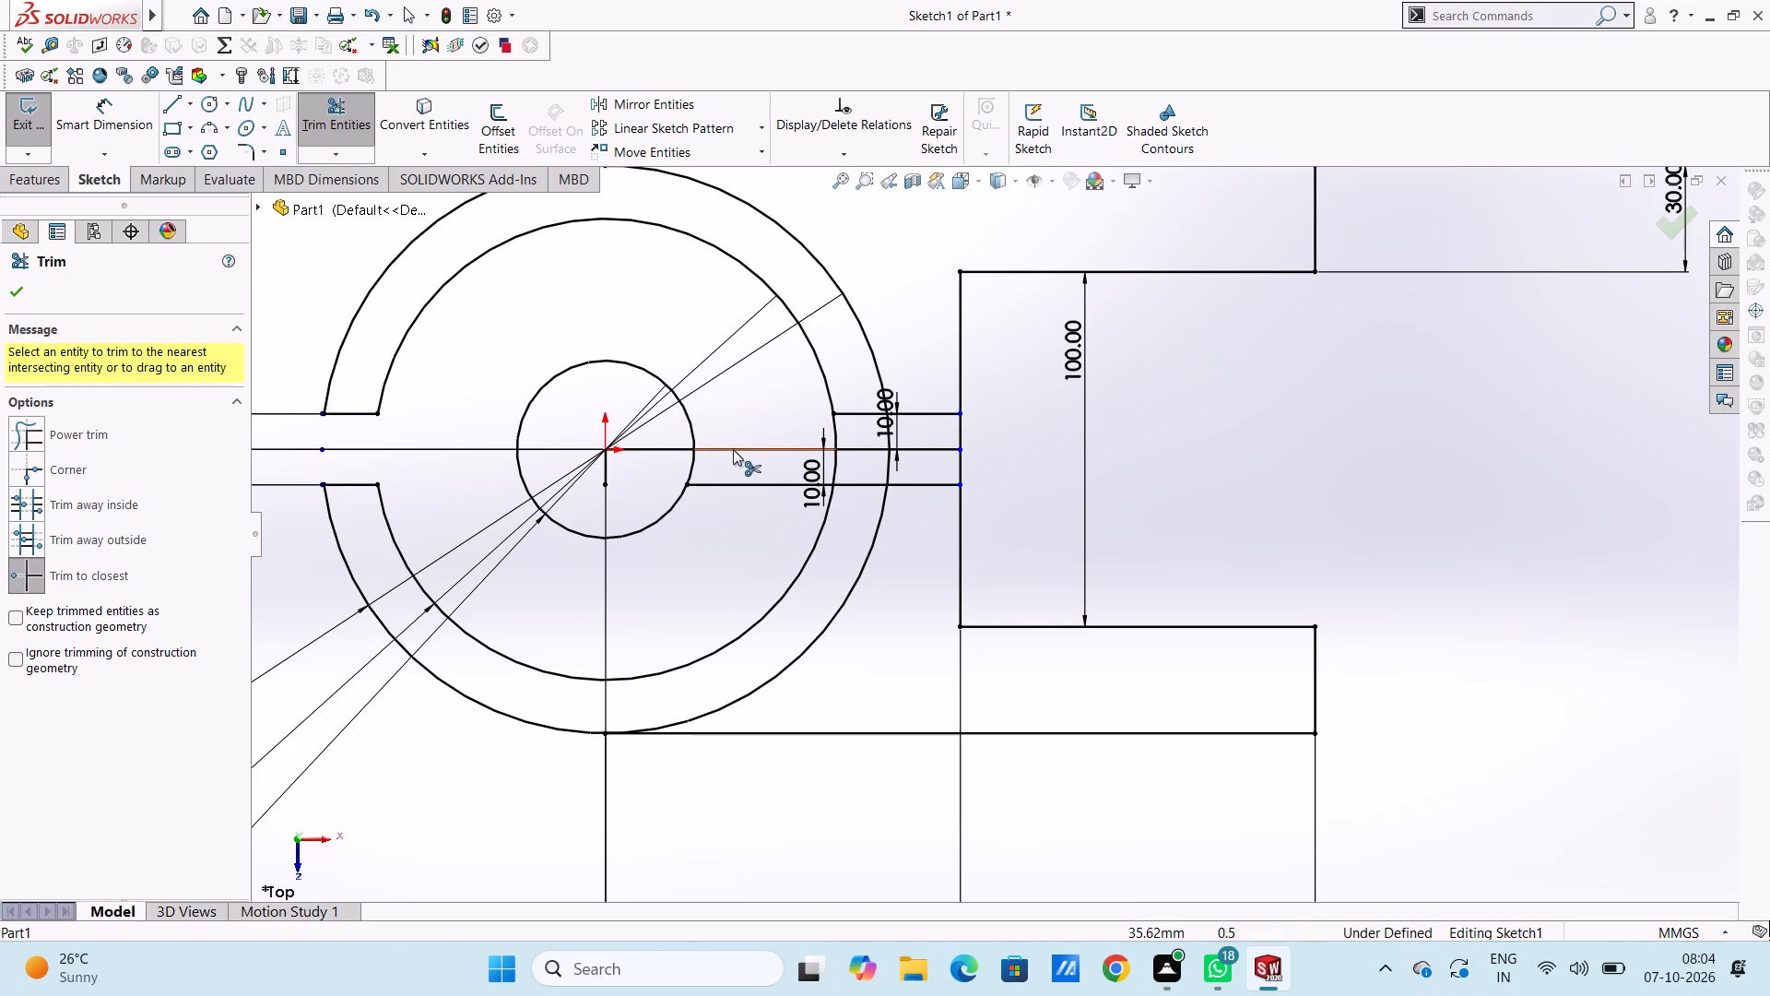
pyautogui.click(645, 452)
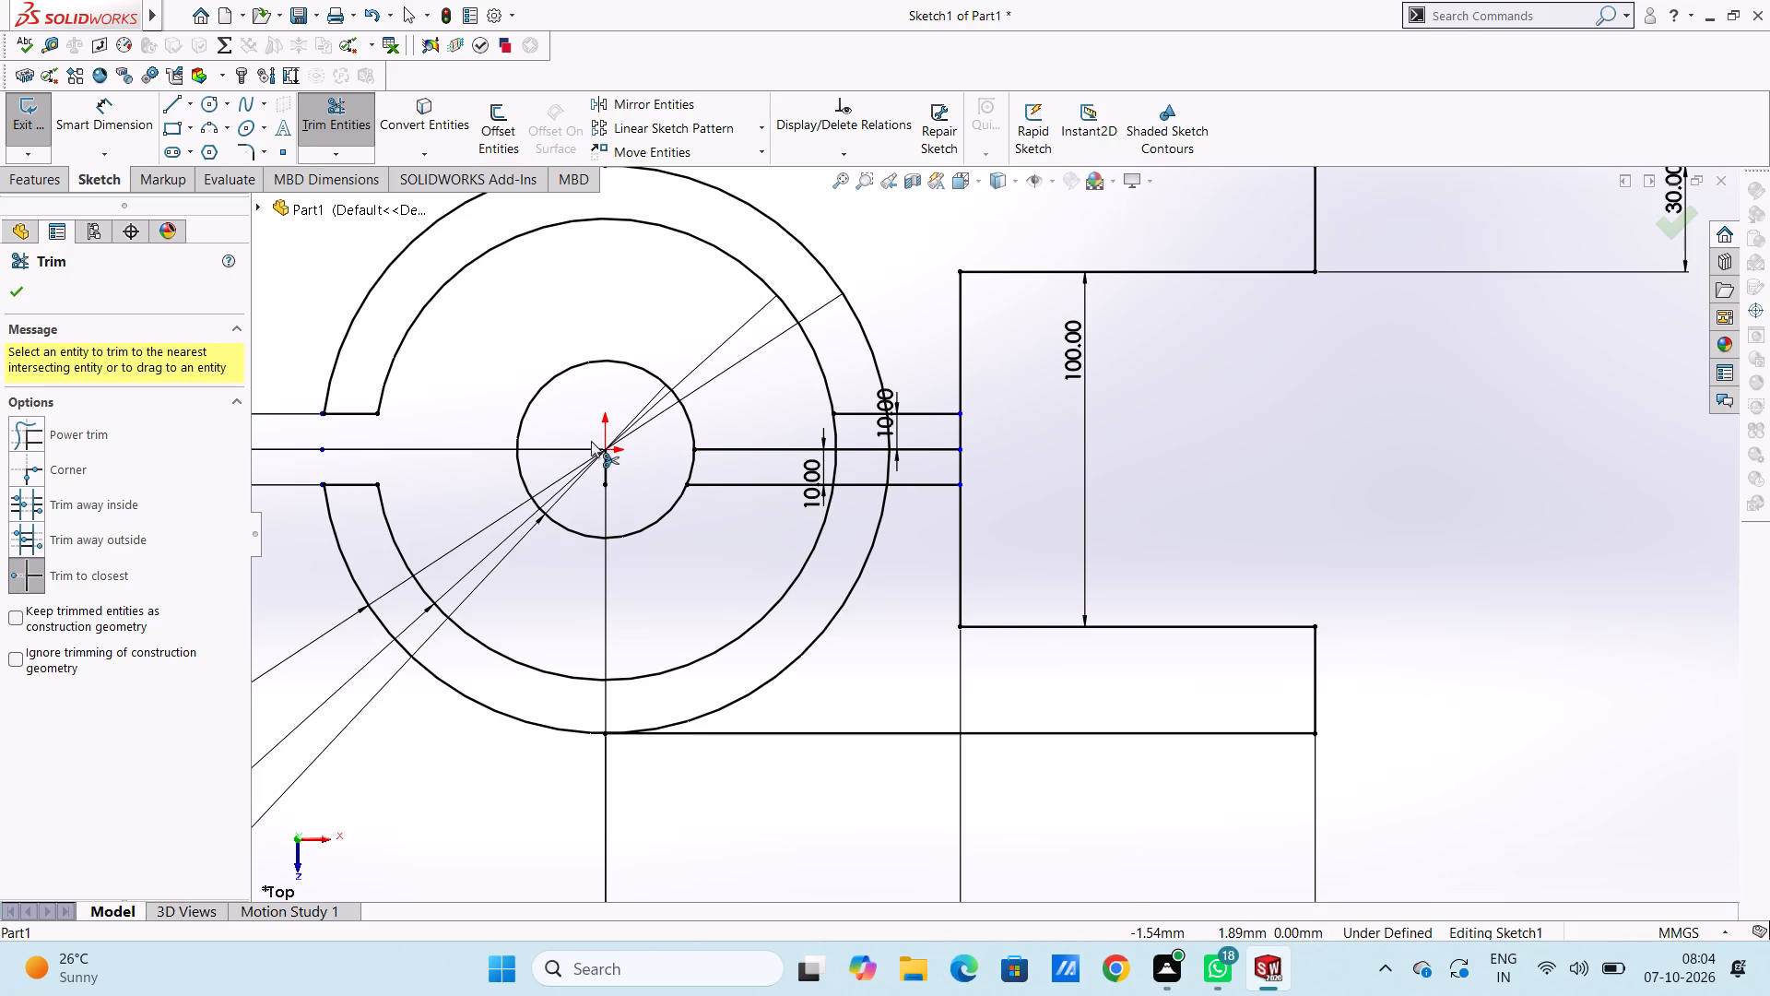
pyautogui.click(604, 459)
pyautogui.click(606, 445)
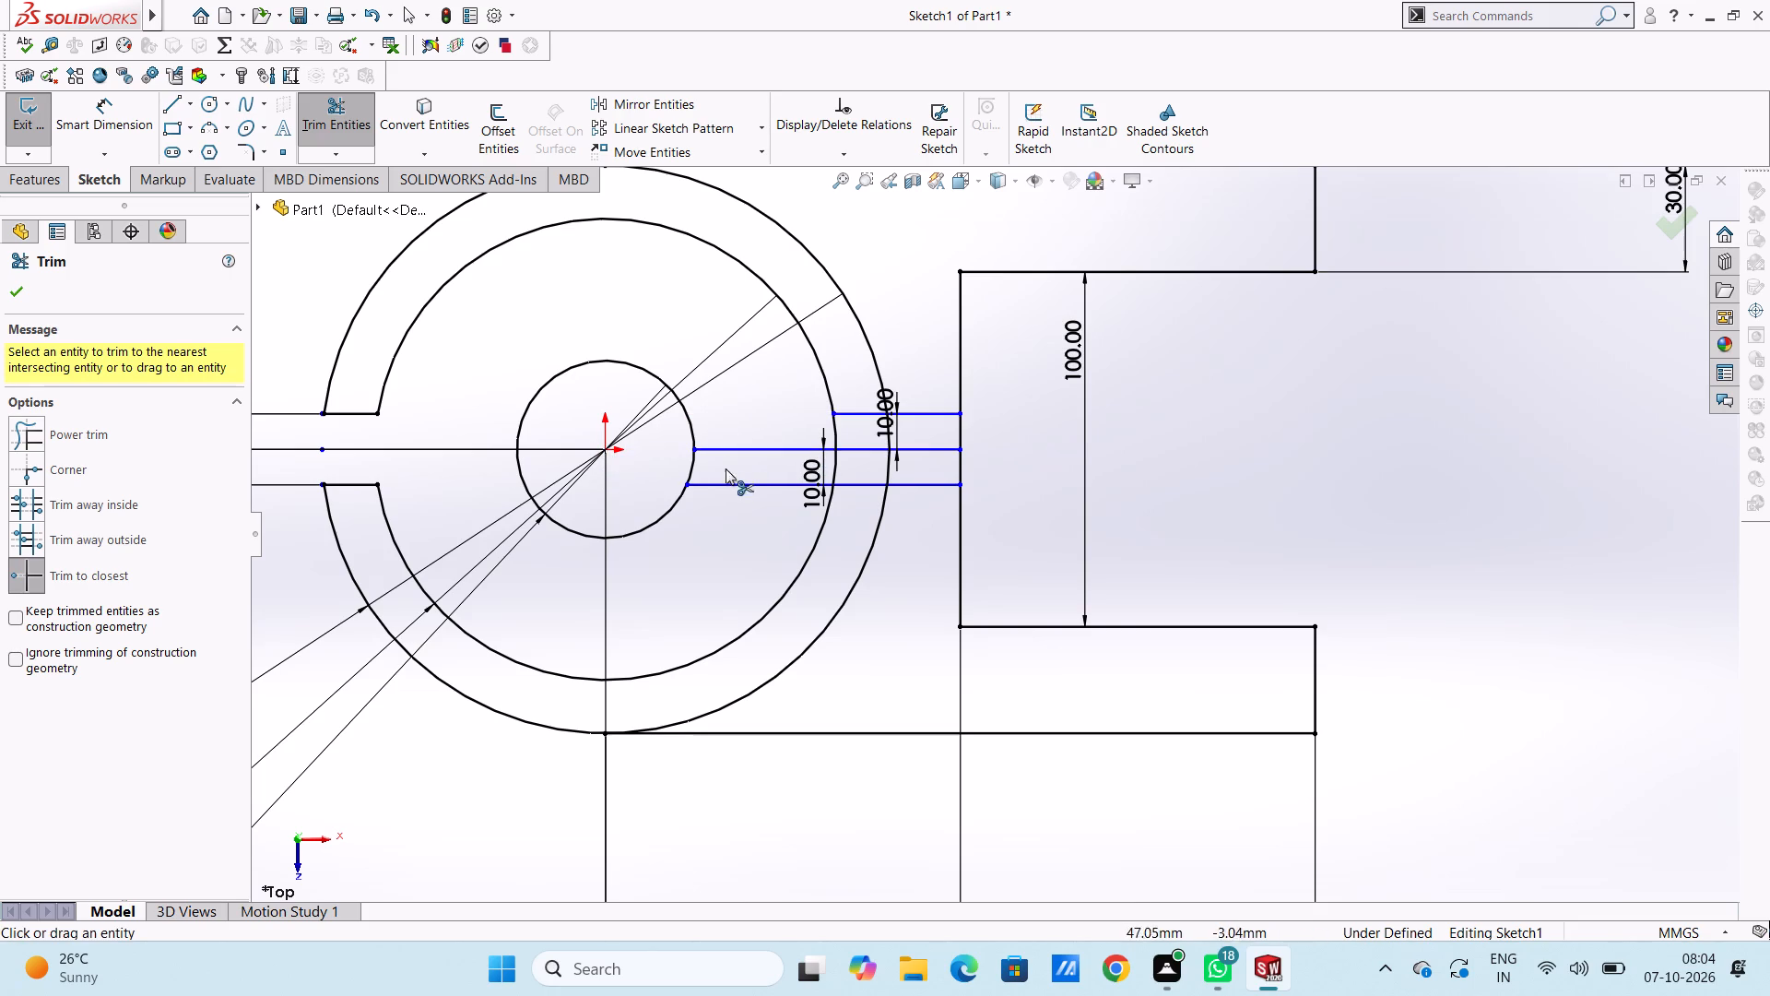
pyautogui.click(743, 449)
pyautogui.click(738, 484)
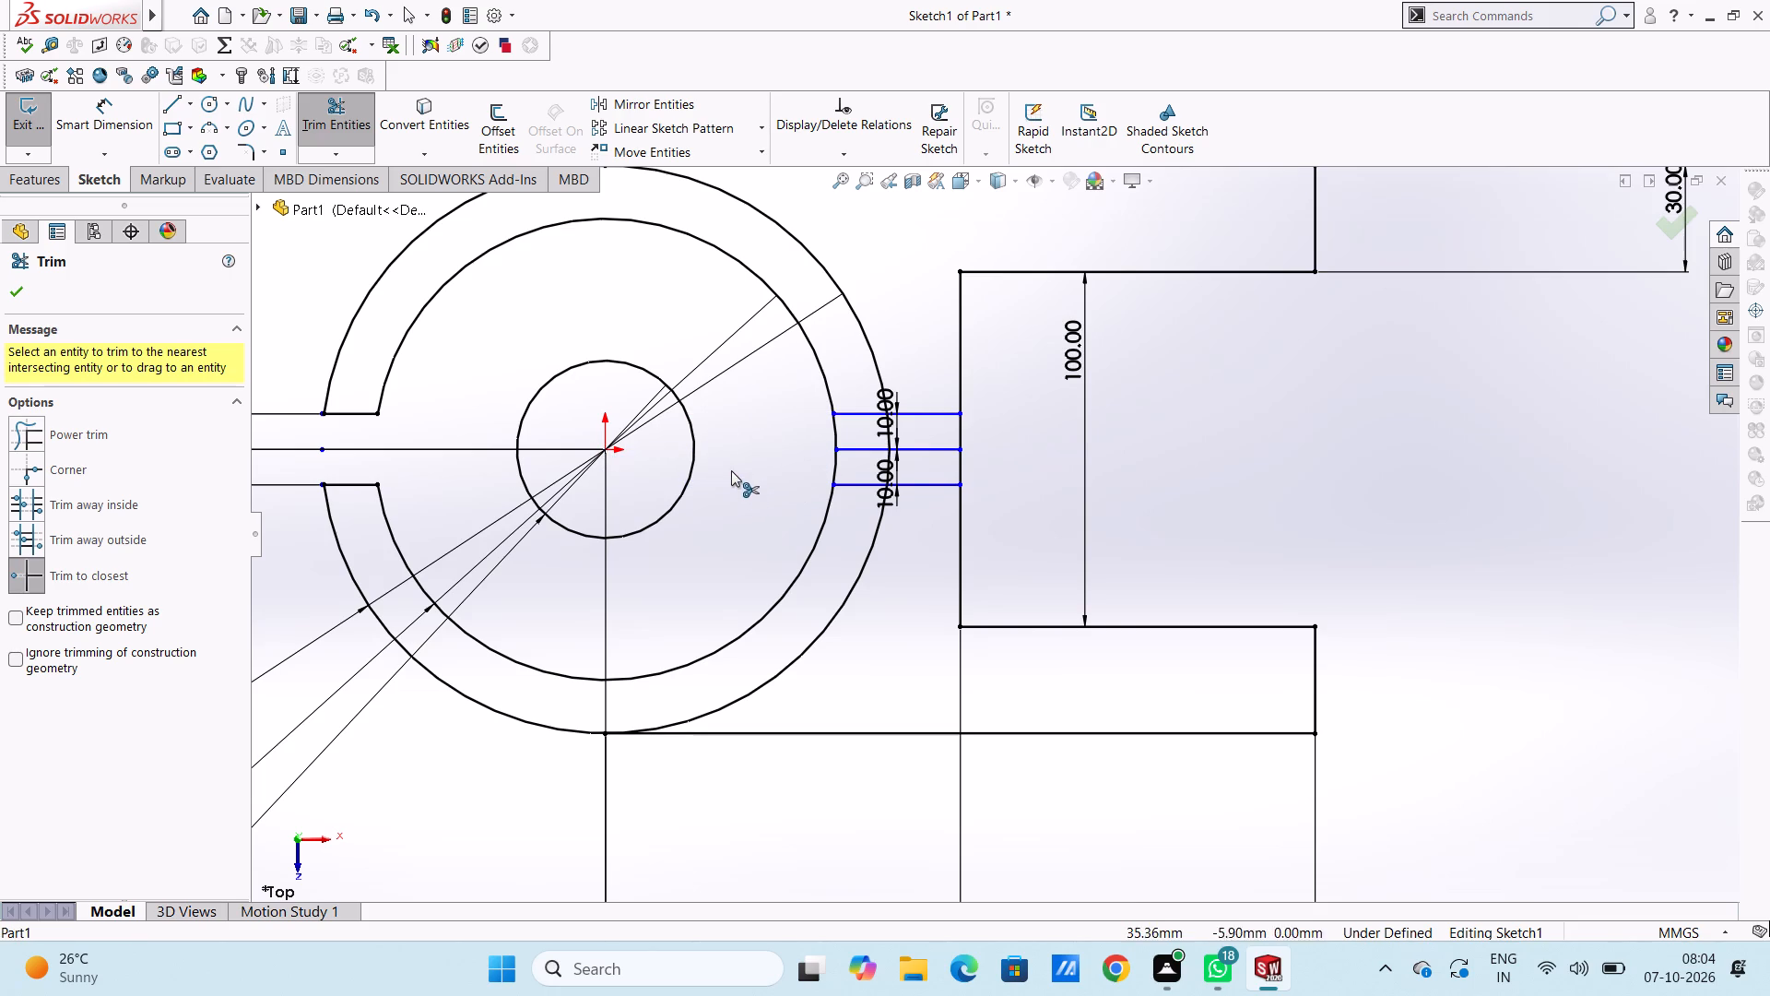
pyautogui.click(841, 447)
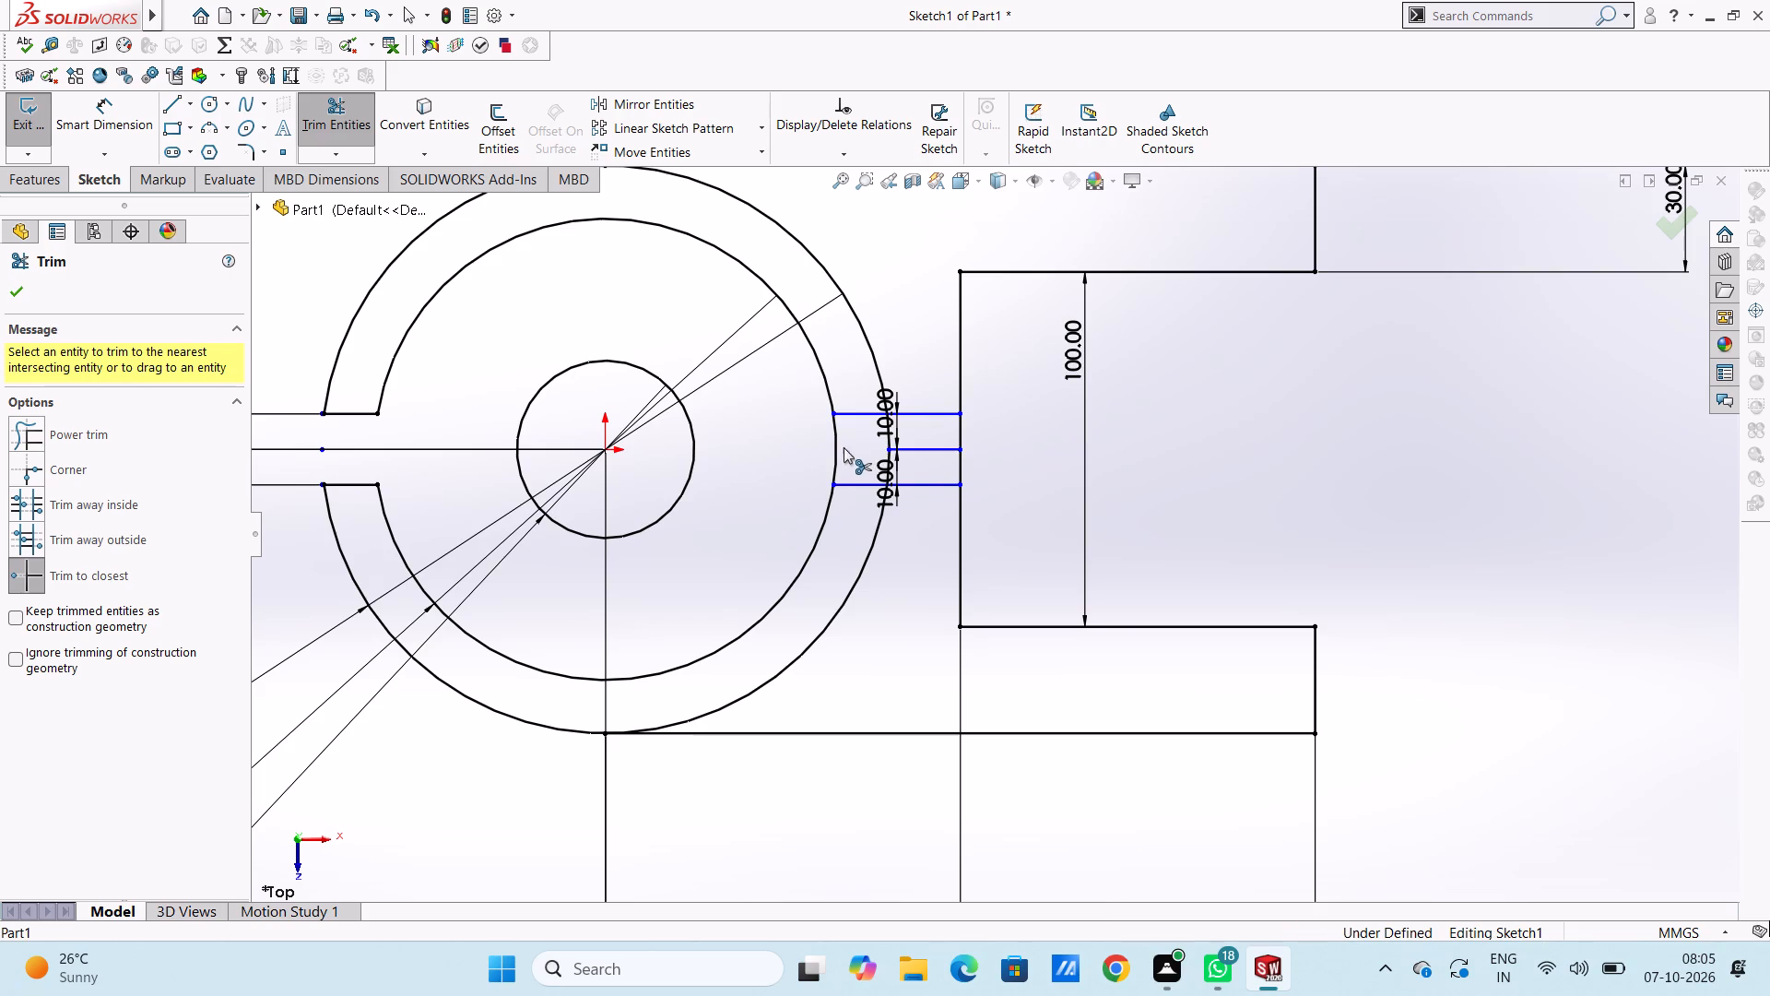
pyautogui.click(914, 447)
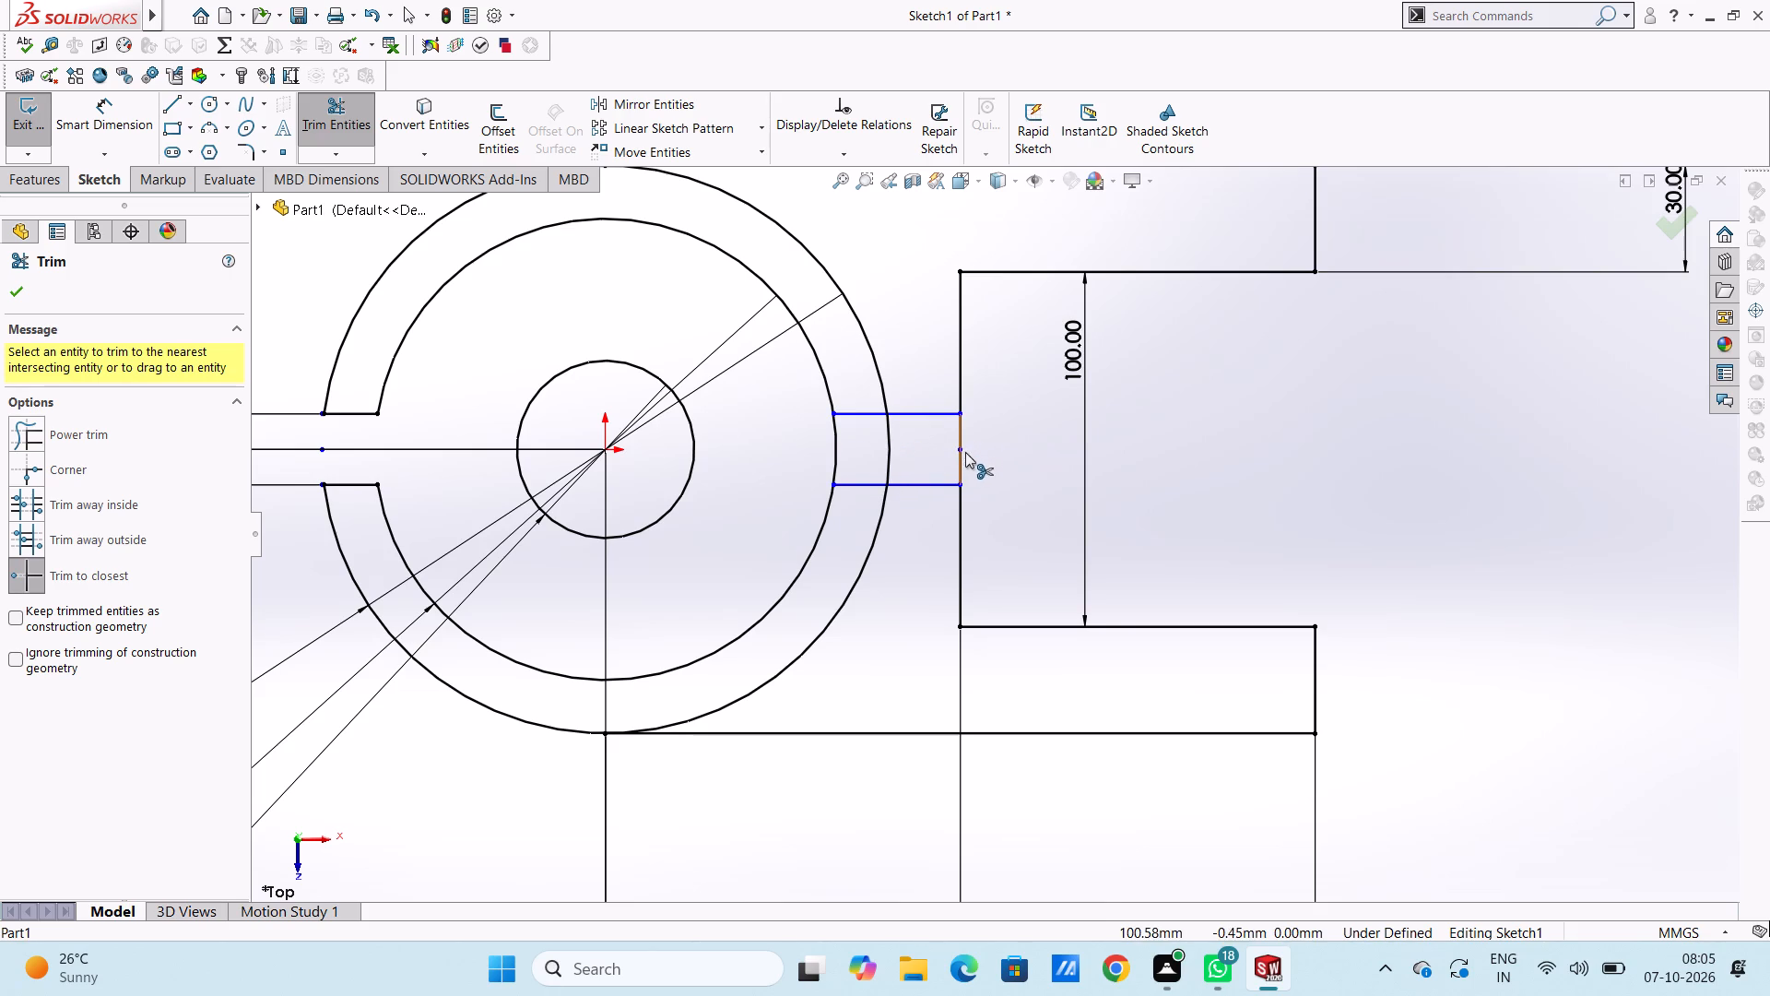
# Trim away the 130 mm and 160 mm arc segments between the two offset lines.
pyautogui.click(836, 445)
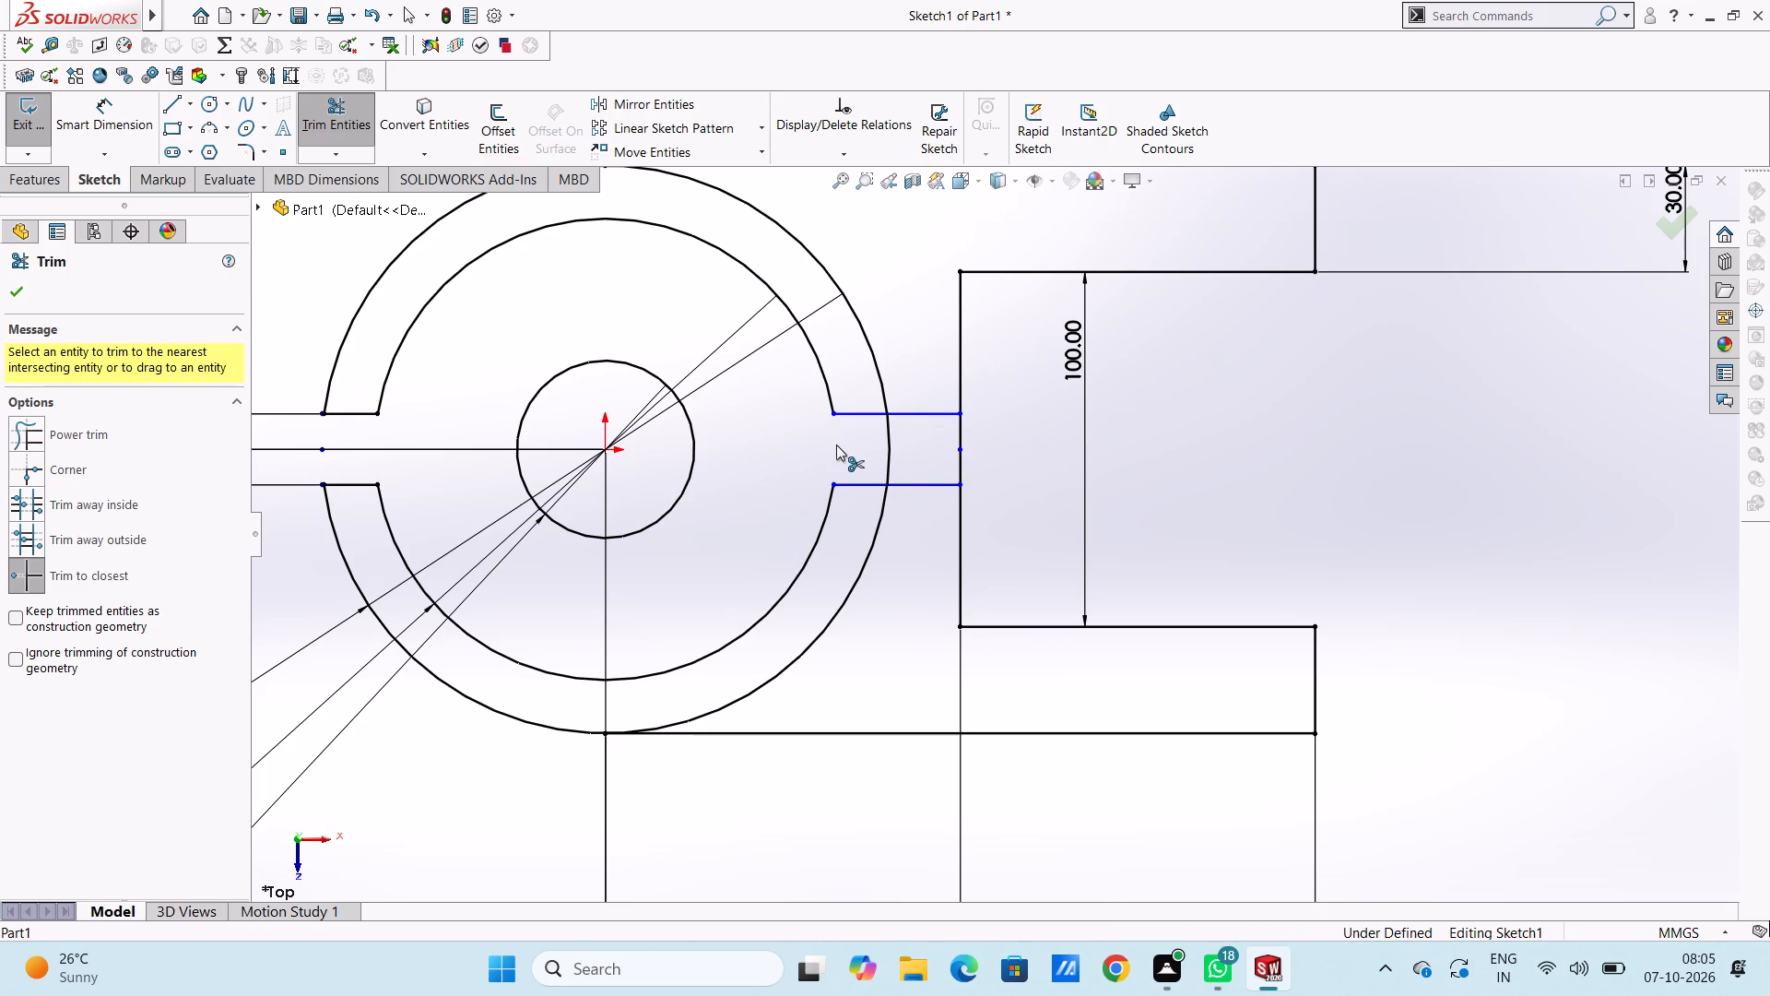
pyautogui.click(889, 449)
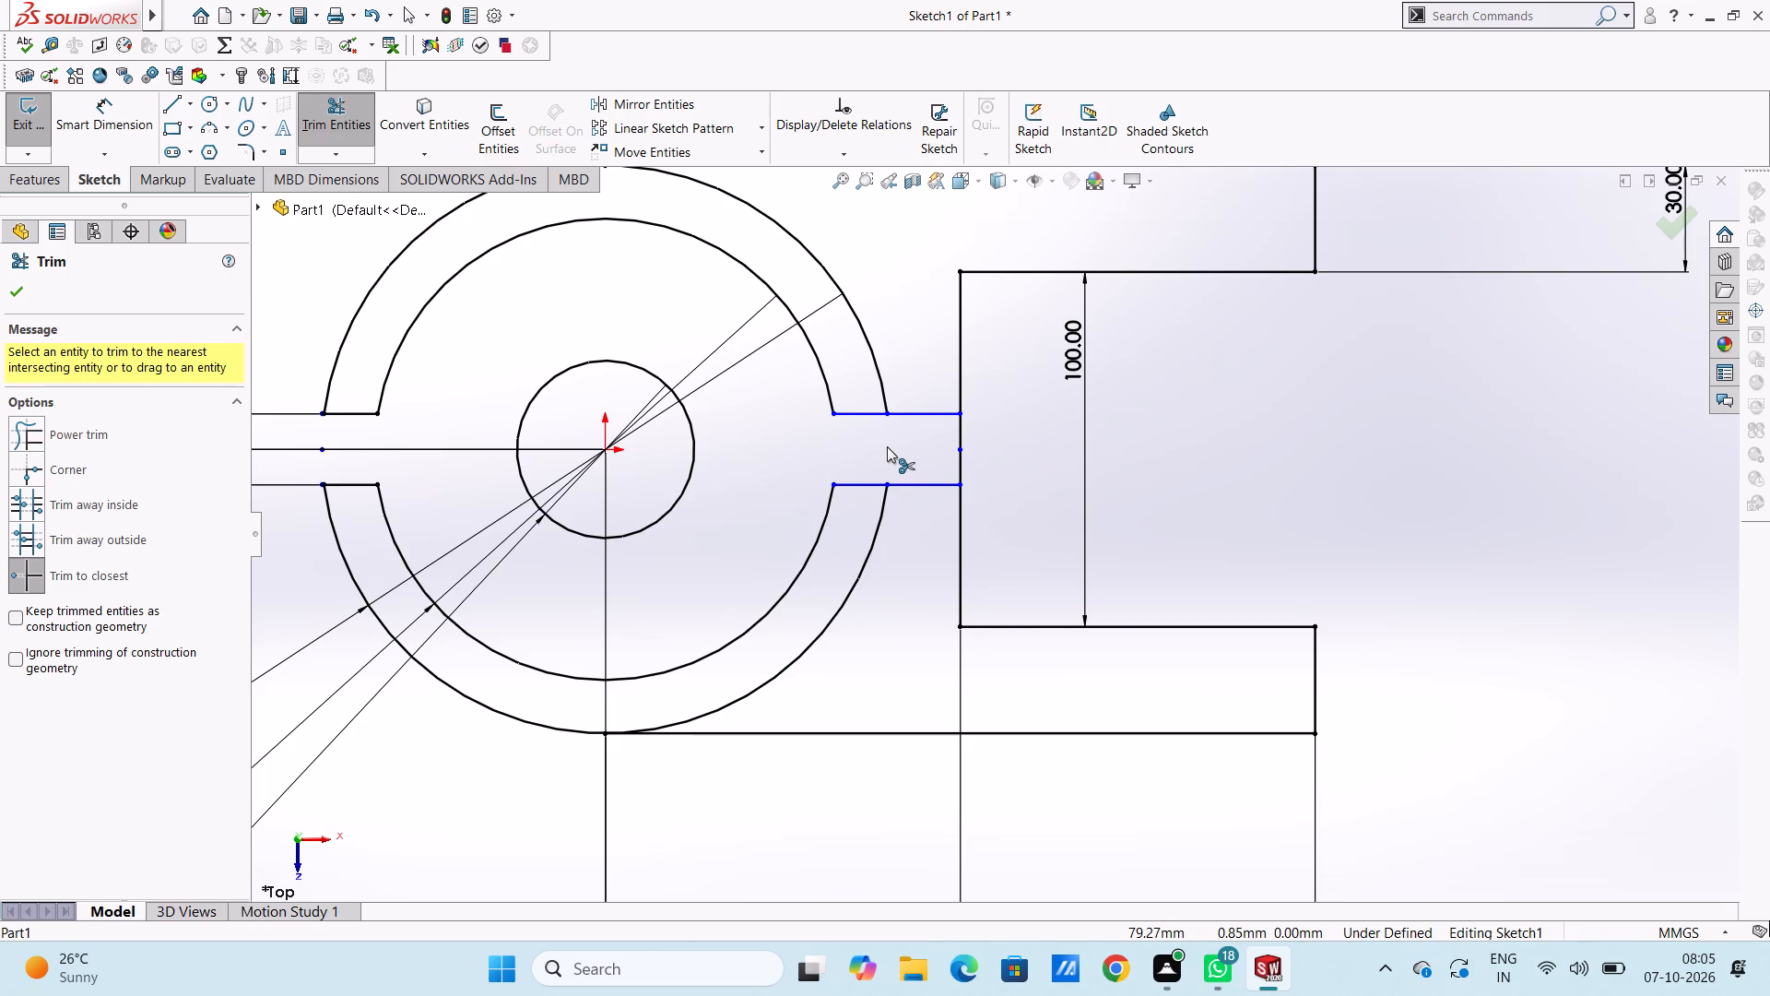
pyautogui.scroll(3, 887, 446)
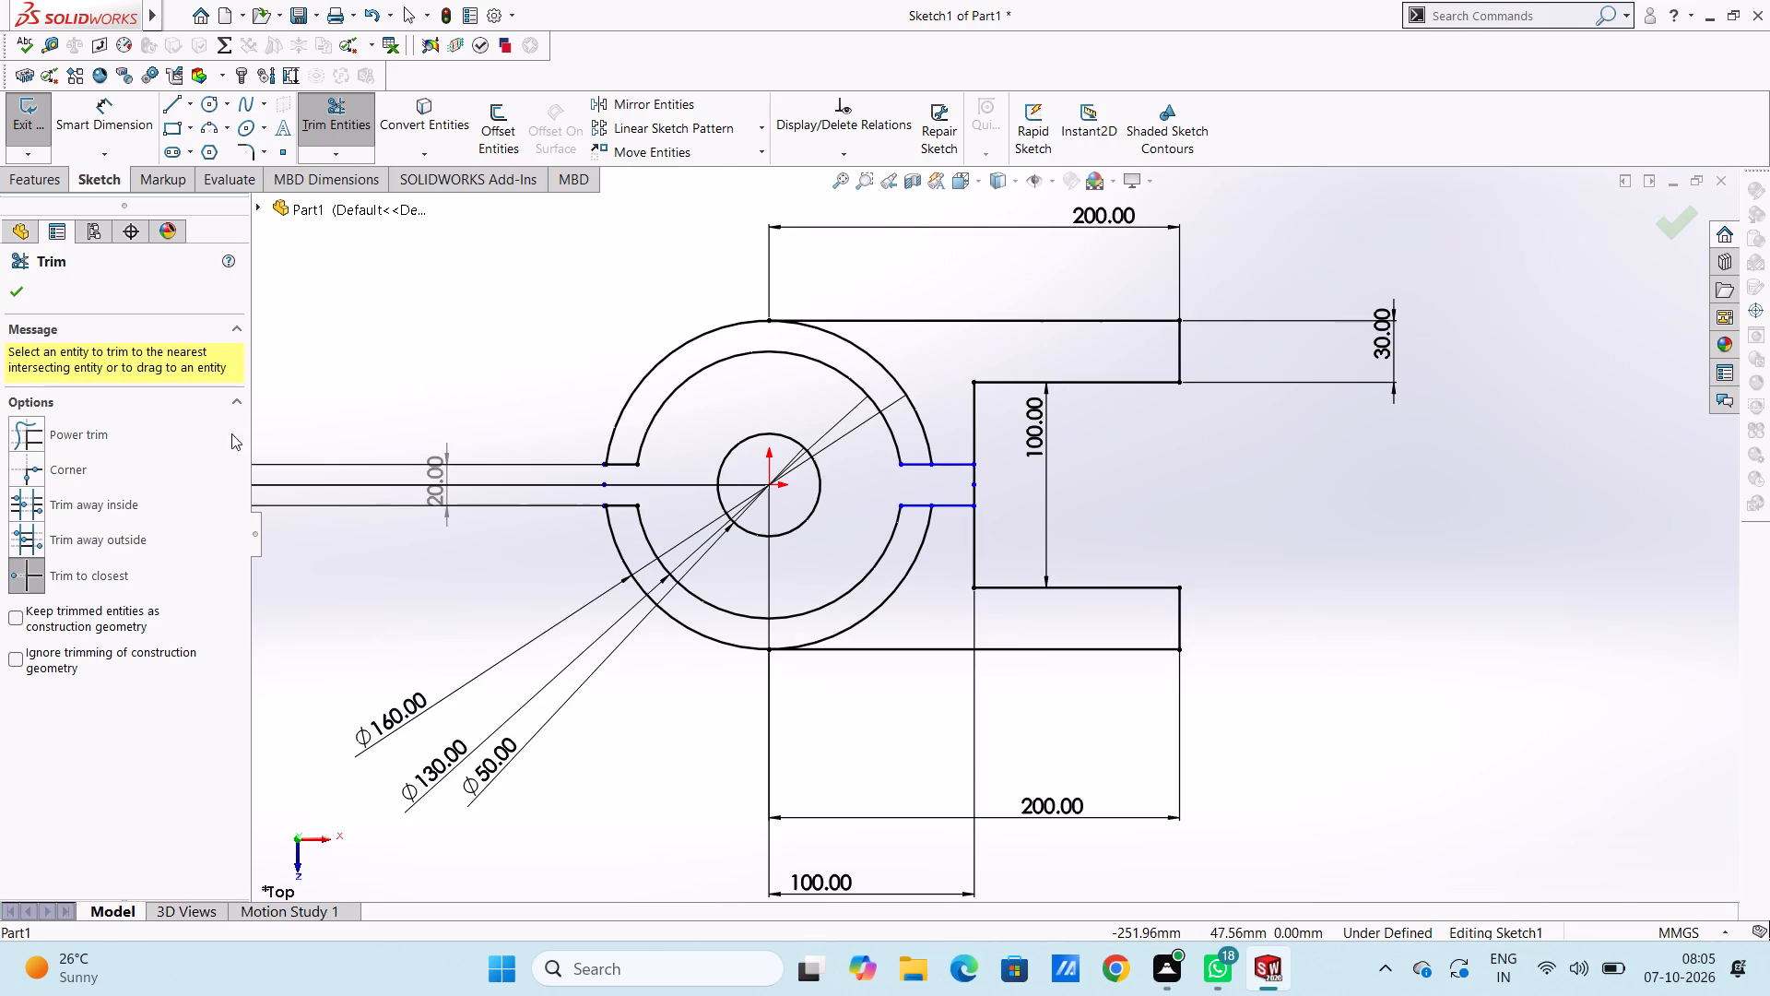
pyautogui.click(25, 296)
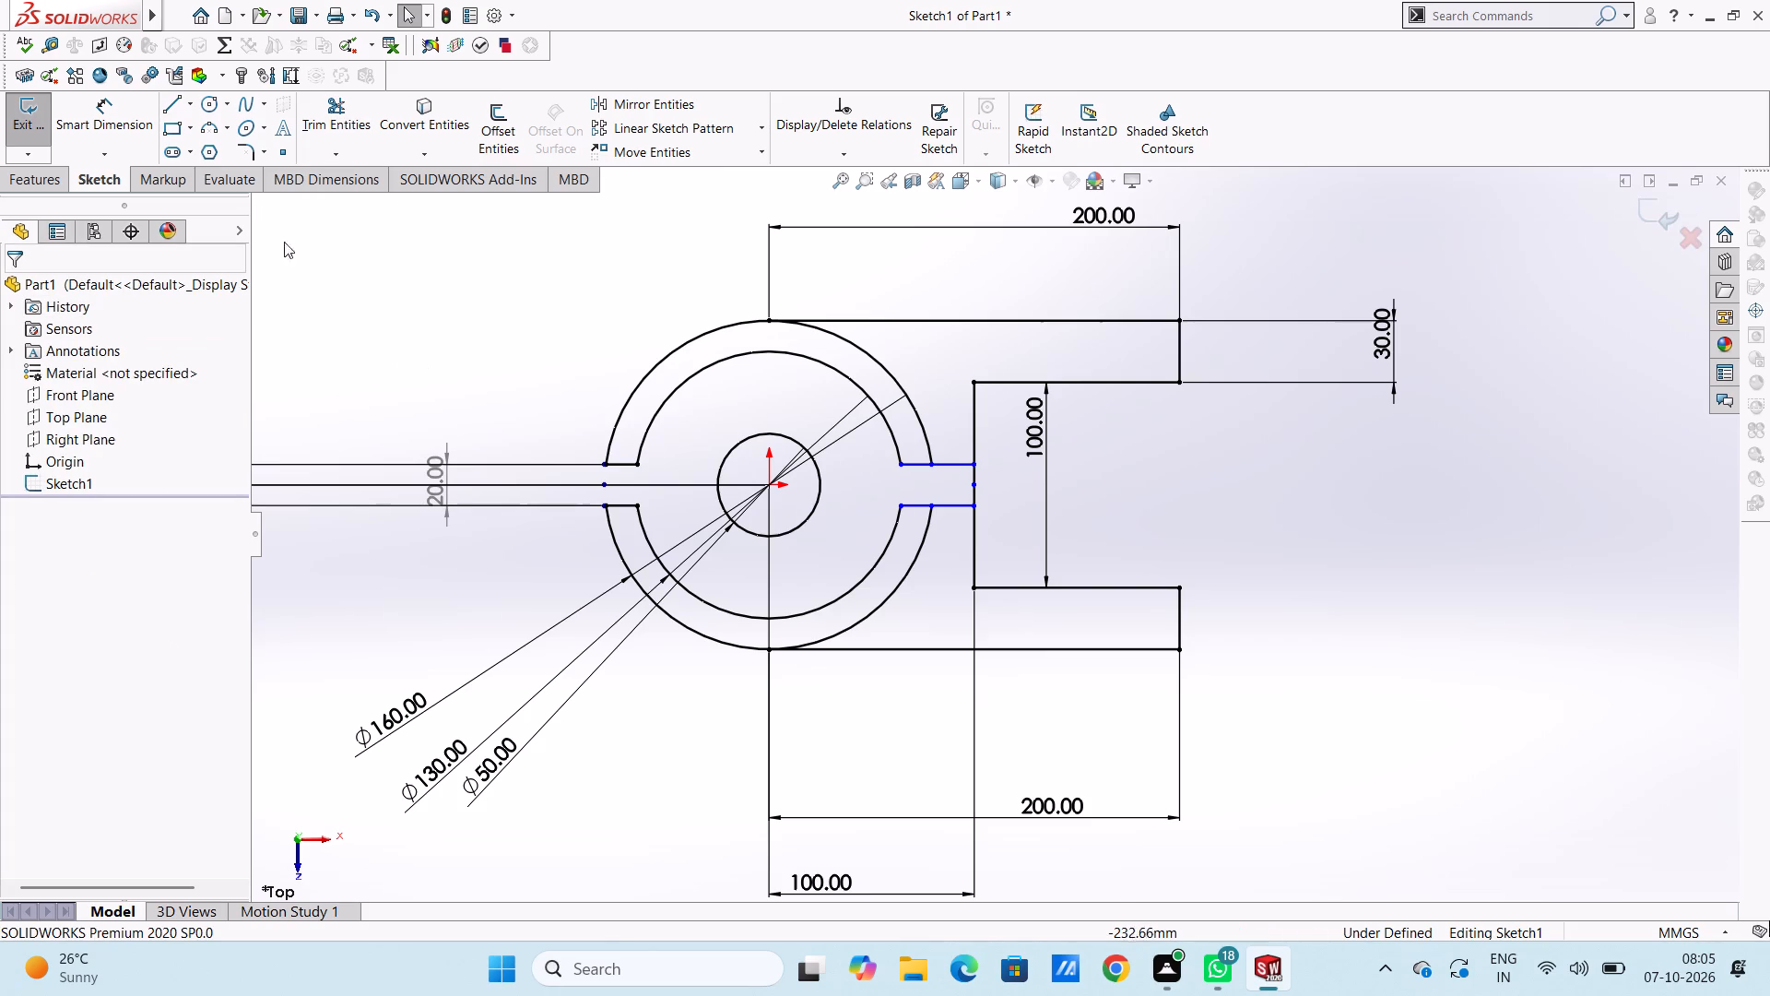
# Trim away the part of the slot's inner vertical edge between the two offset lines.
pyautogui.click(331, 120)
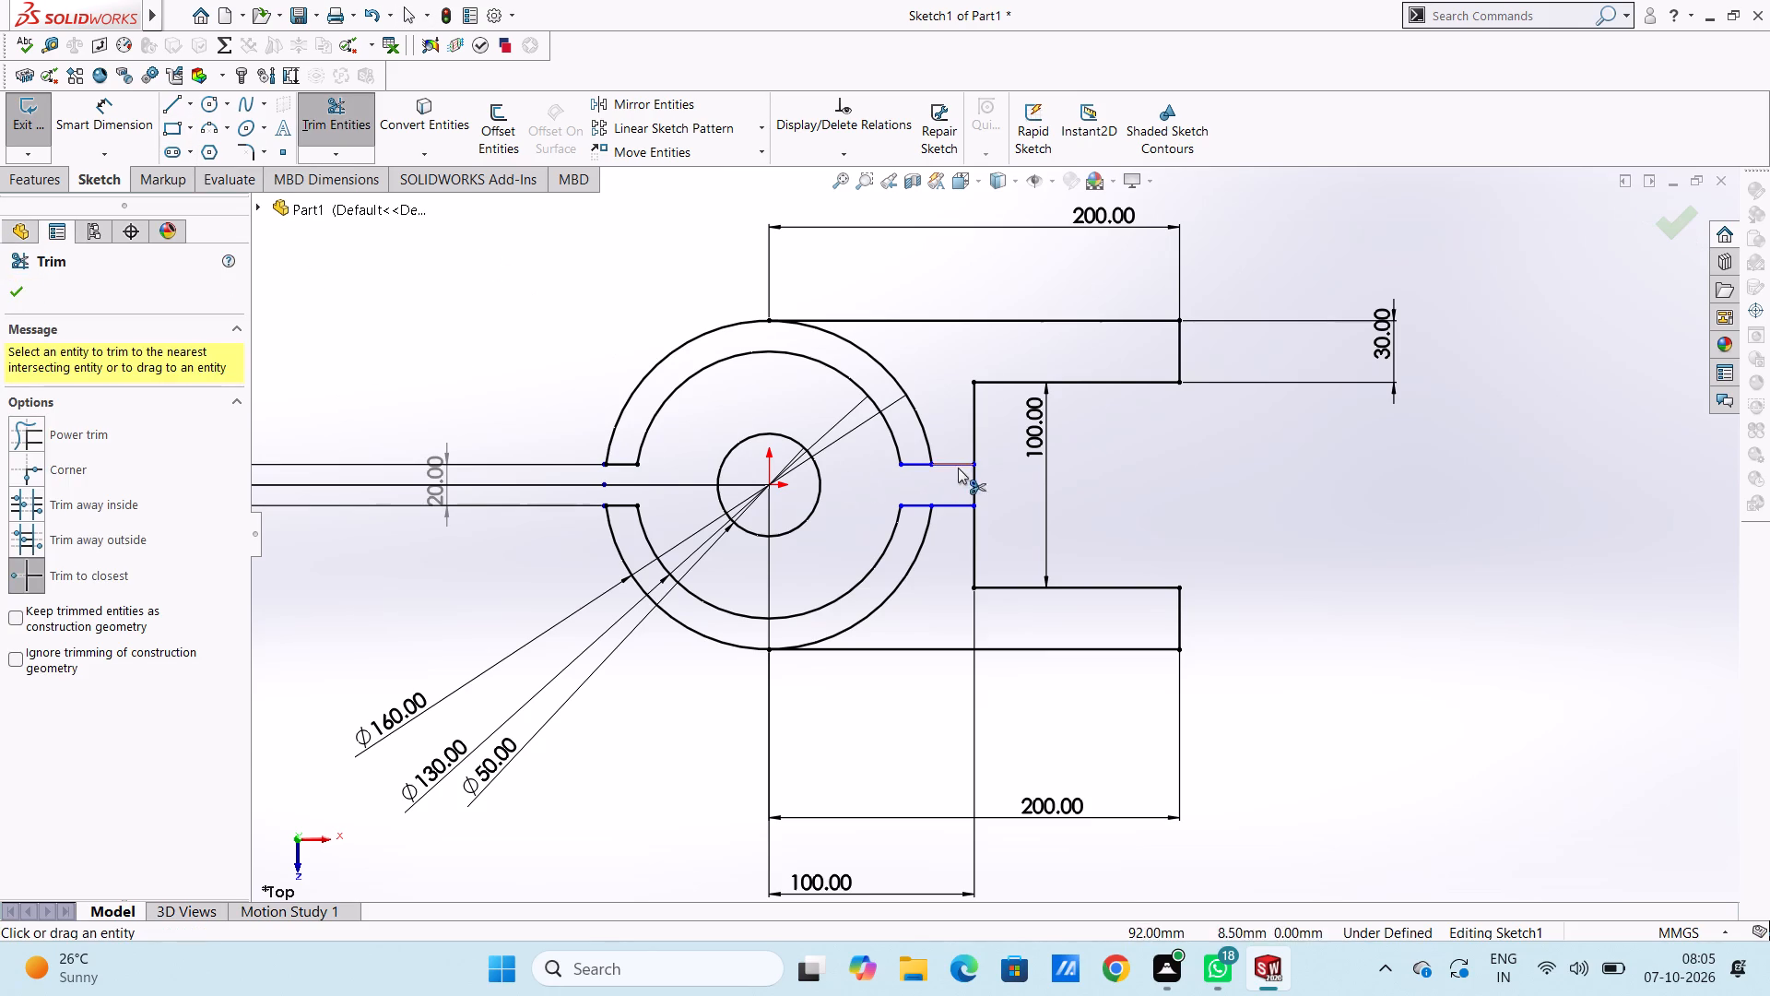
pyautogui.scroll(-3, 958, 468)
pyautogui.click(991, 508)
pyautogui.click(991, 507)
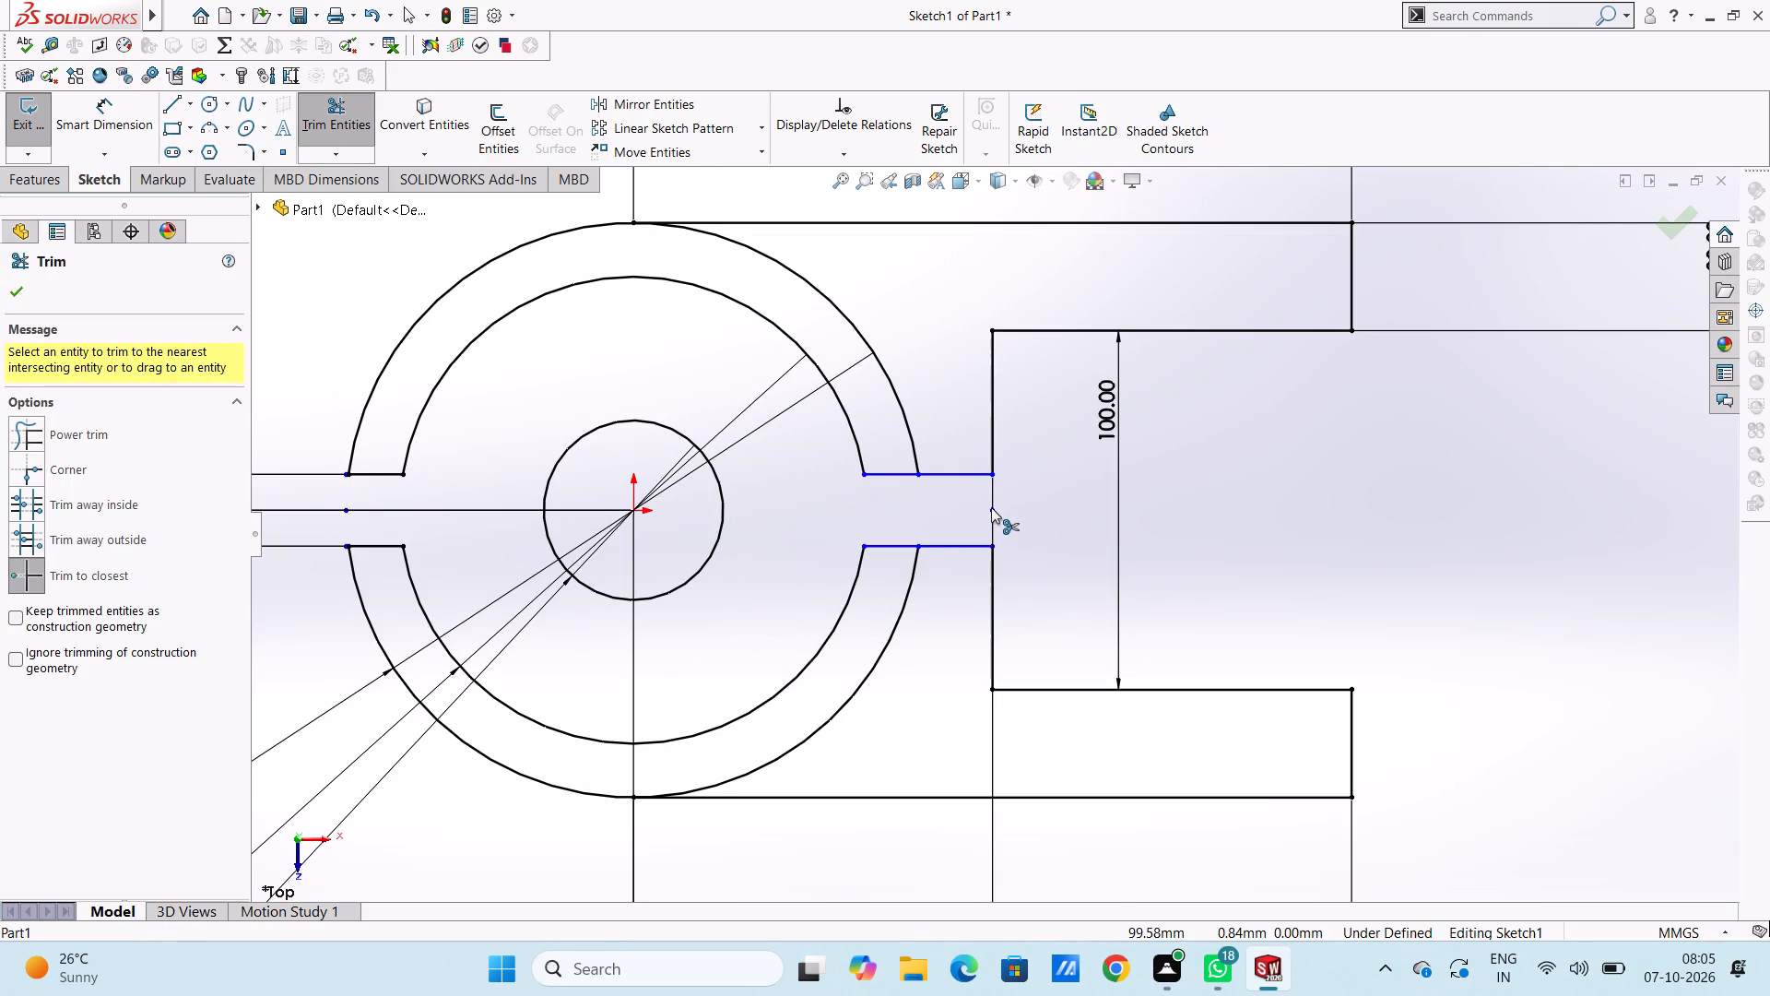
pyautogui.click(991, 507)
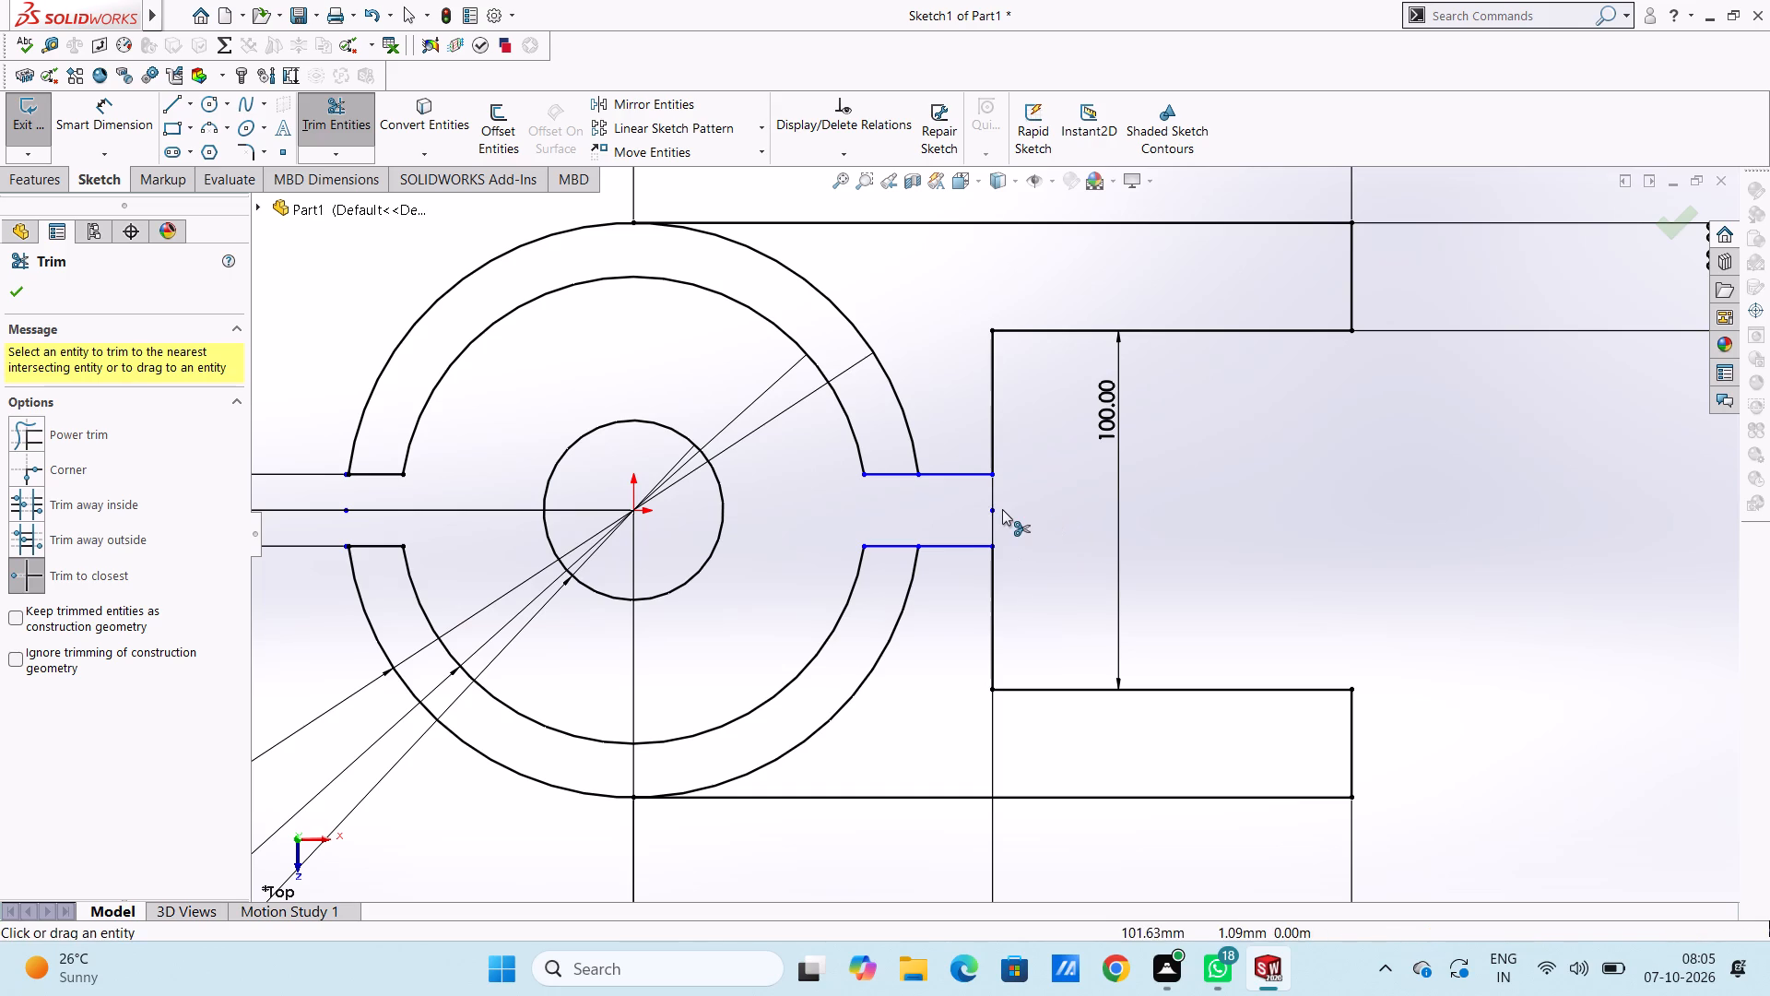
pyautogui.click(1002, 509)
pyautogui.tripleClick(997, 504)
pyautogui.doubleClick(994, 502)
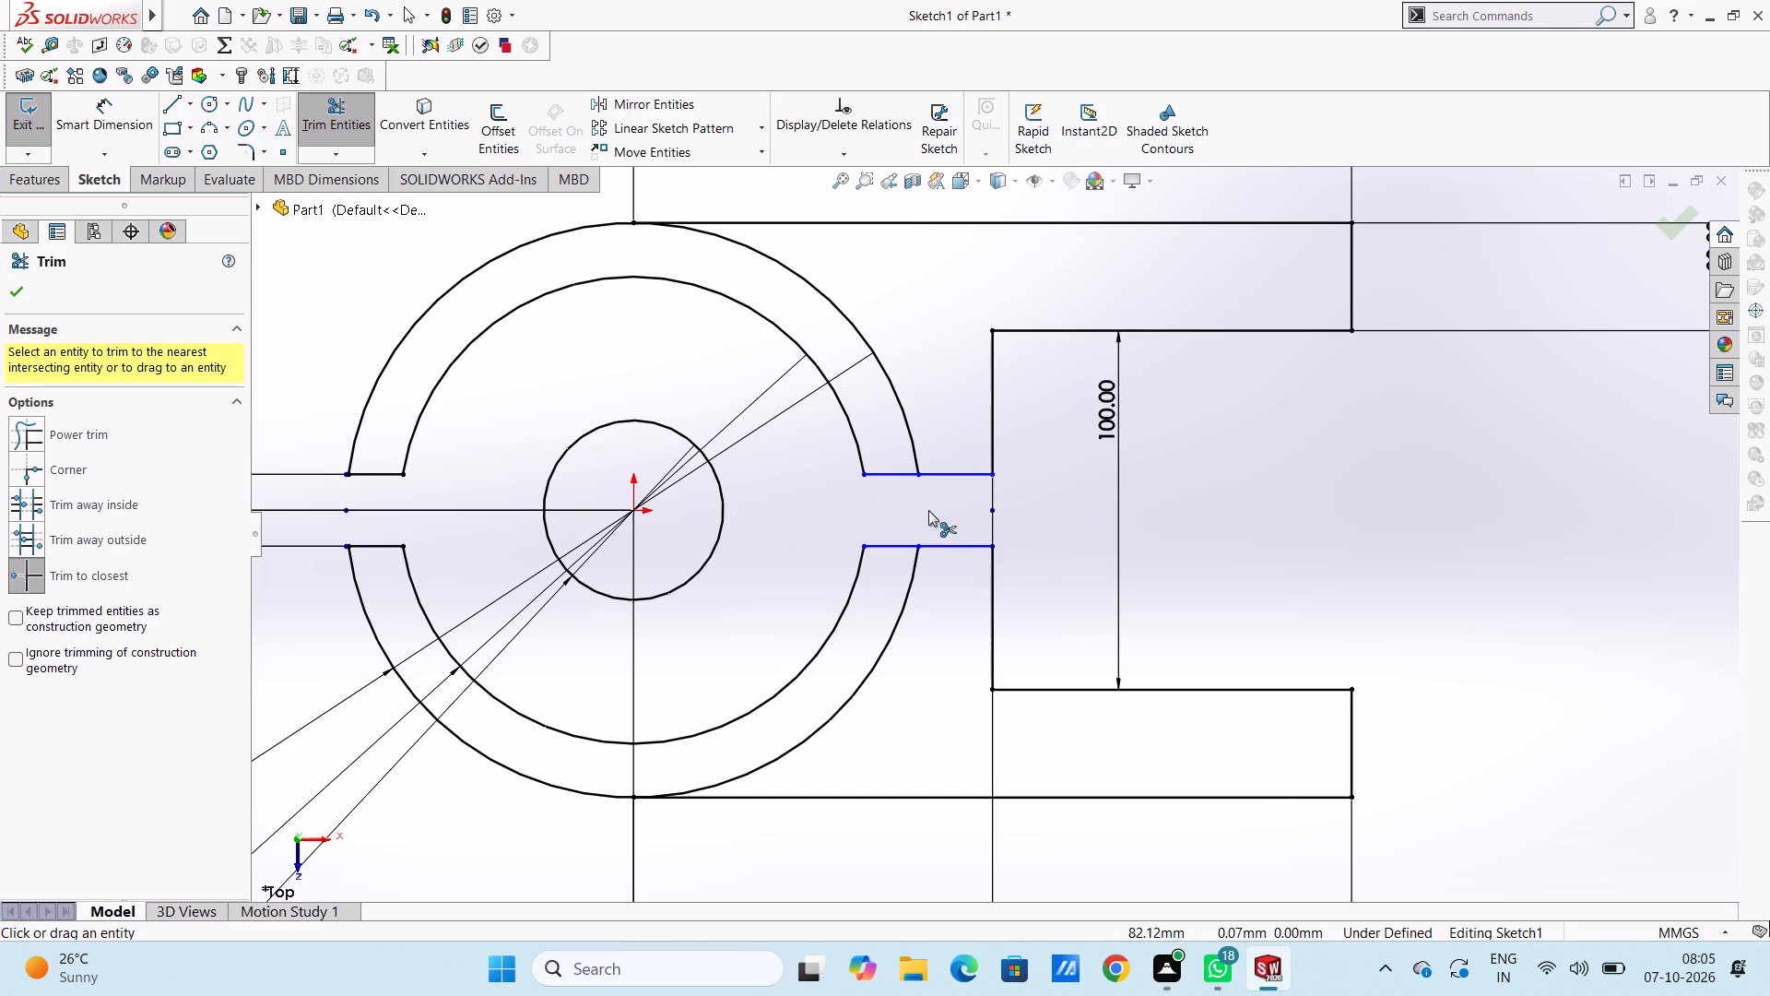
pyautogui.click(24, 284)
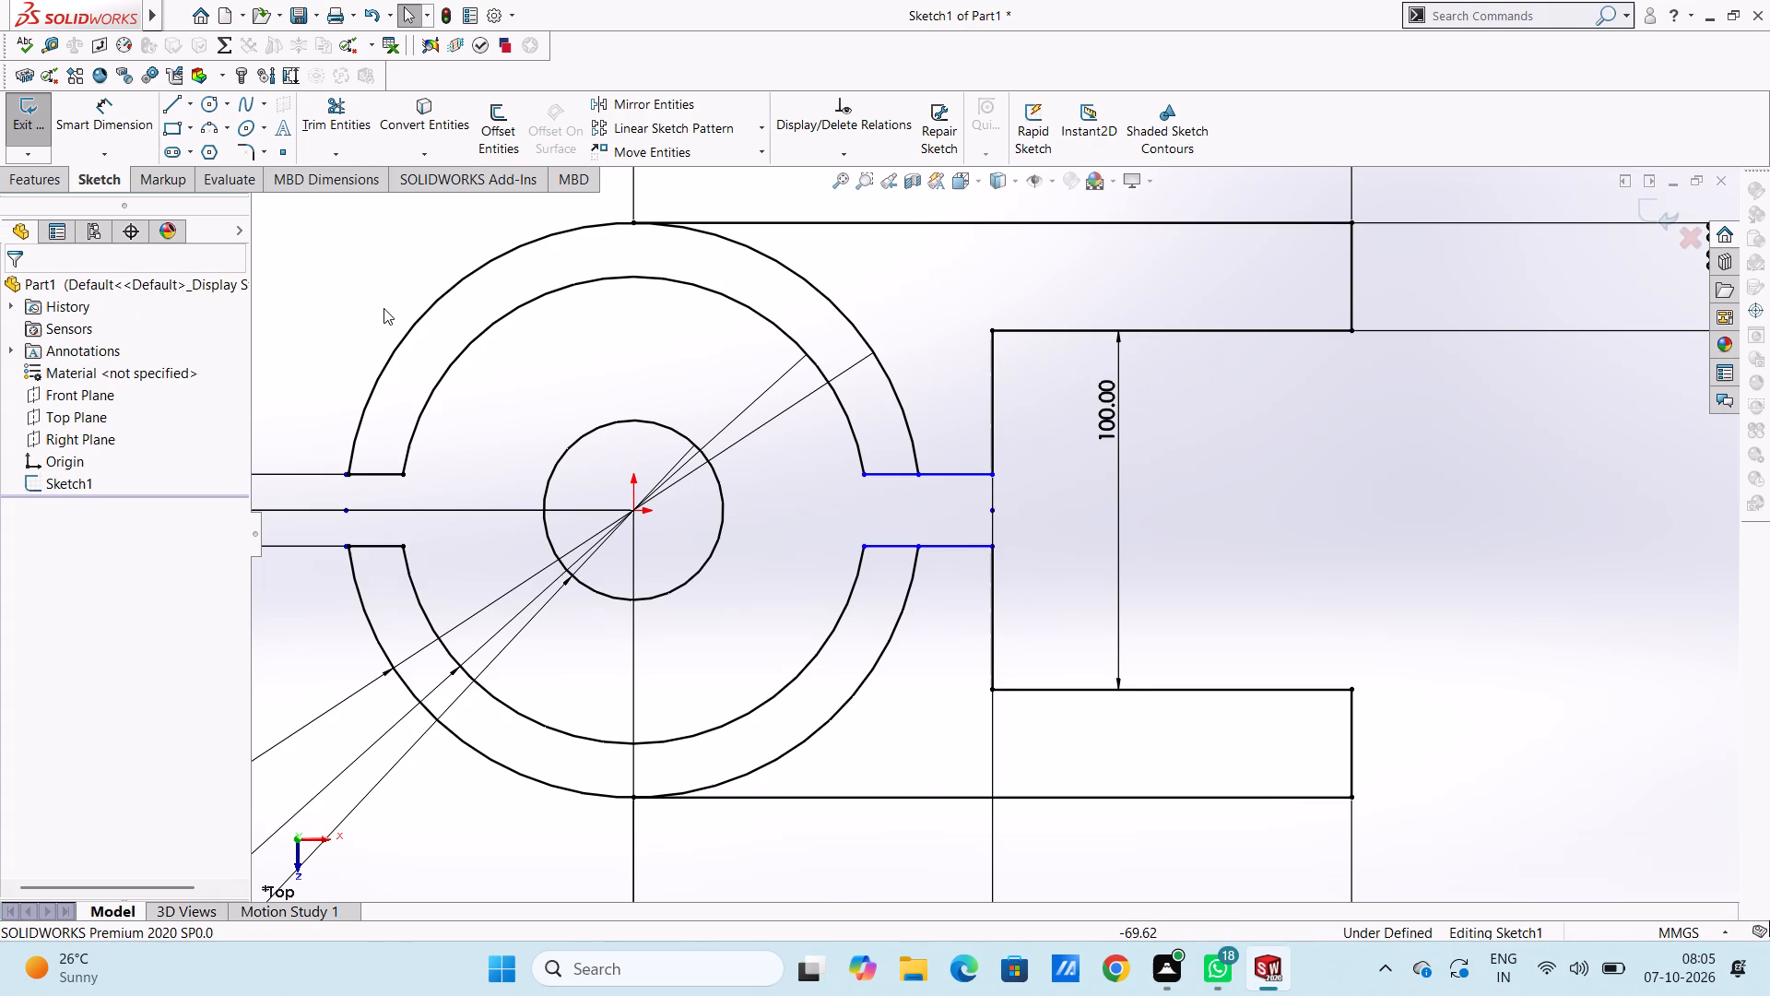
# Dimension the length of the lower horizontal line between the 130 mm arc and the slot's inner vertical edge.
pyautogui.scroll(6, 383, 308)
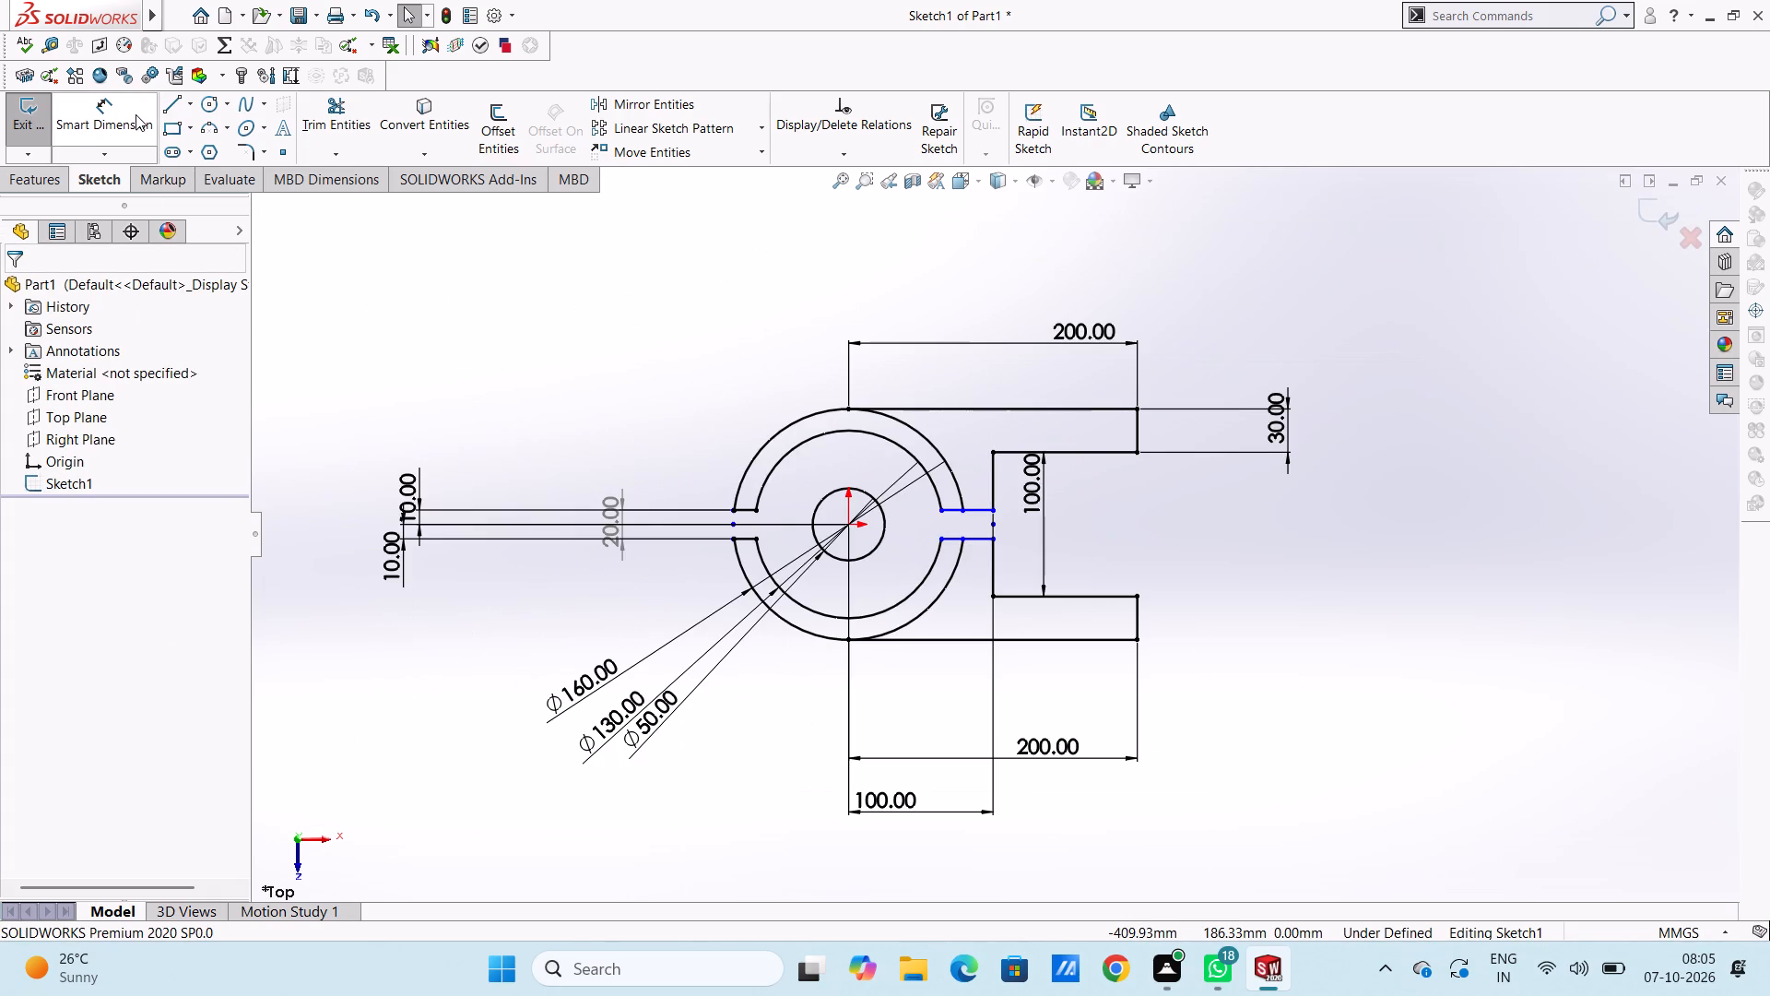
pyautogui.click(136, 113)
pyautogui.scroll(-4, 915, 578)
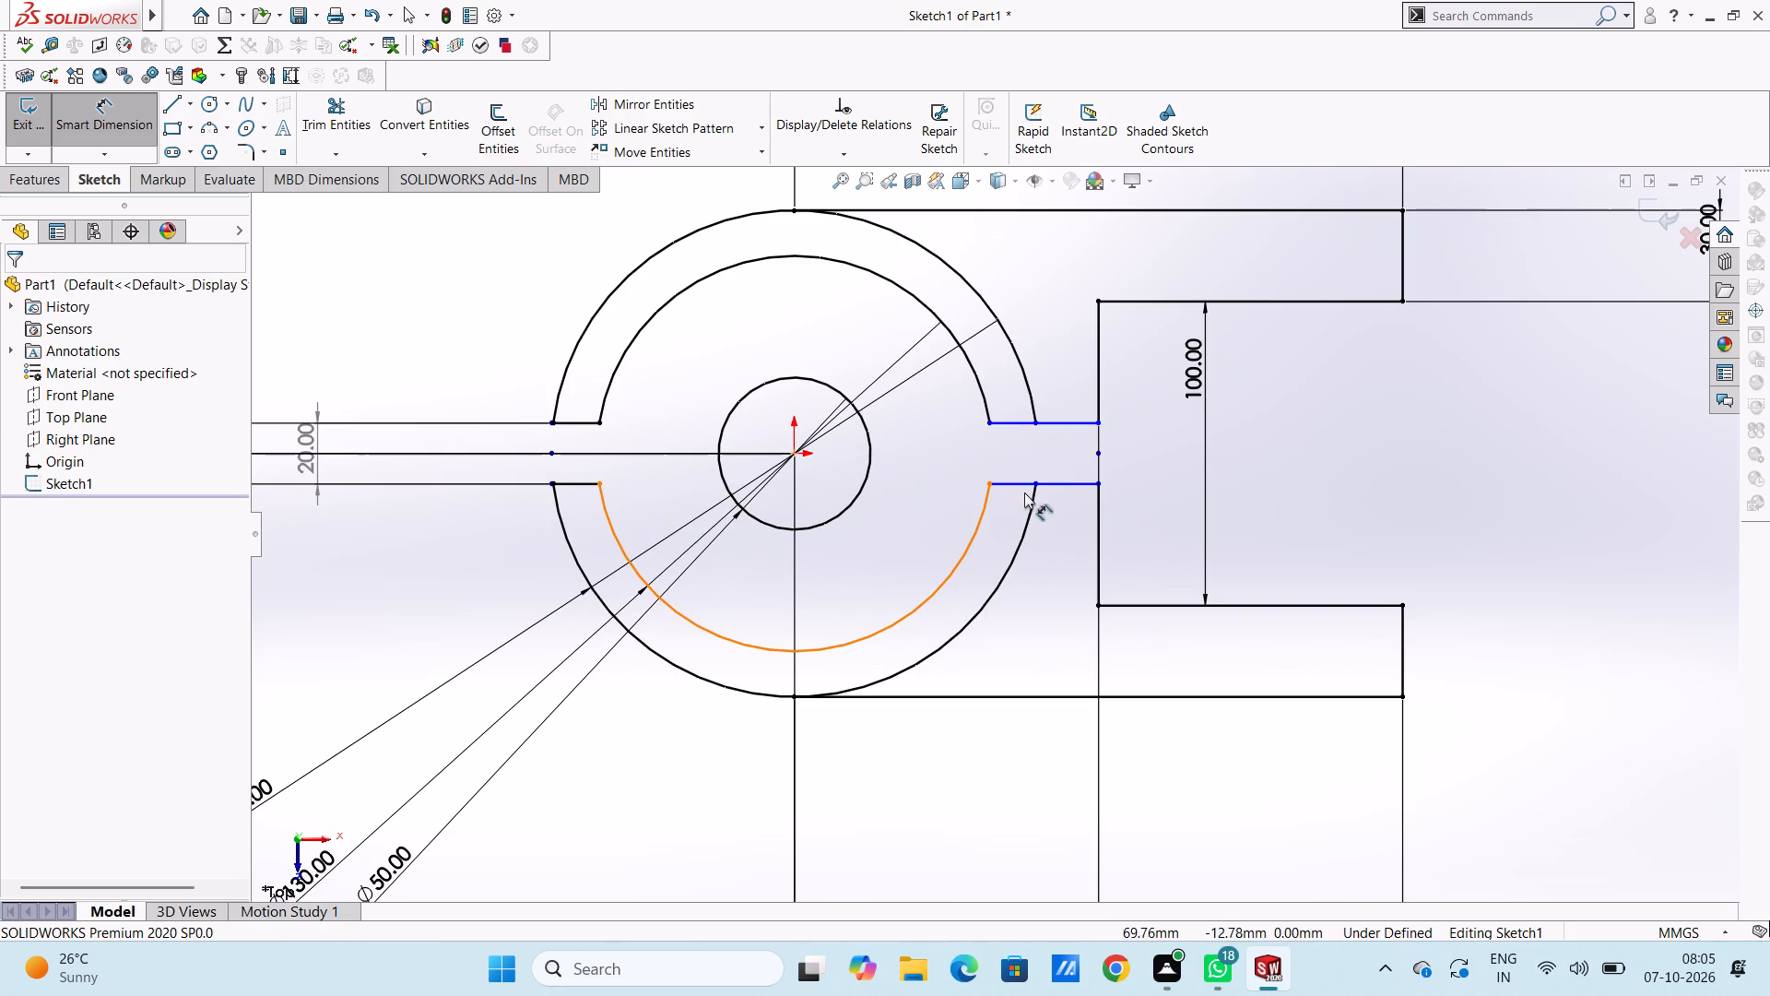
pyautogui.scroll(-4, 1049, 509)
pyautogui.click(1026, 459)
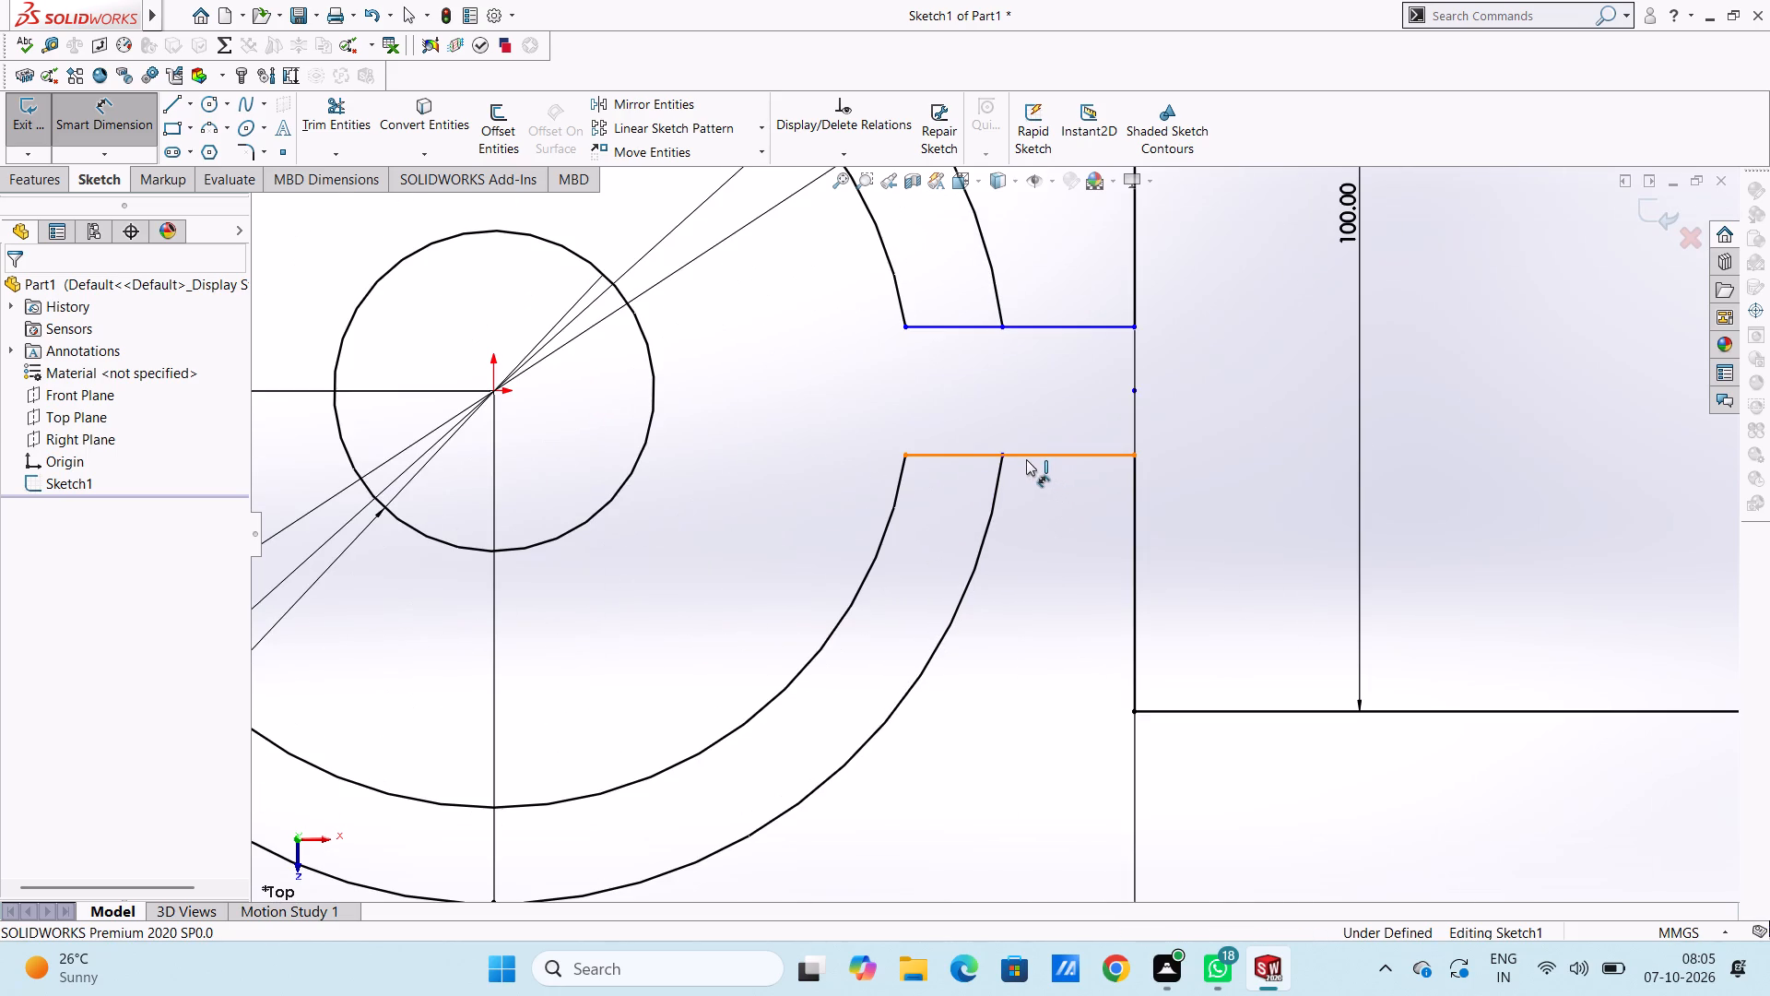
pyautogui.scroll(5, 1008, 680)
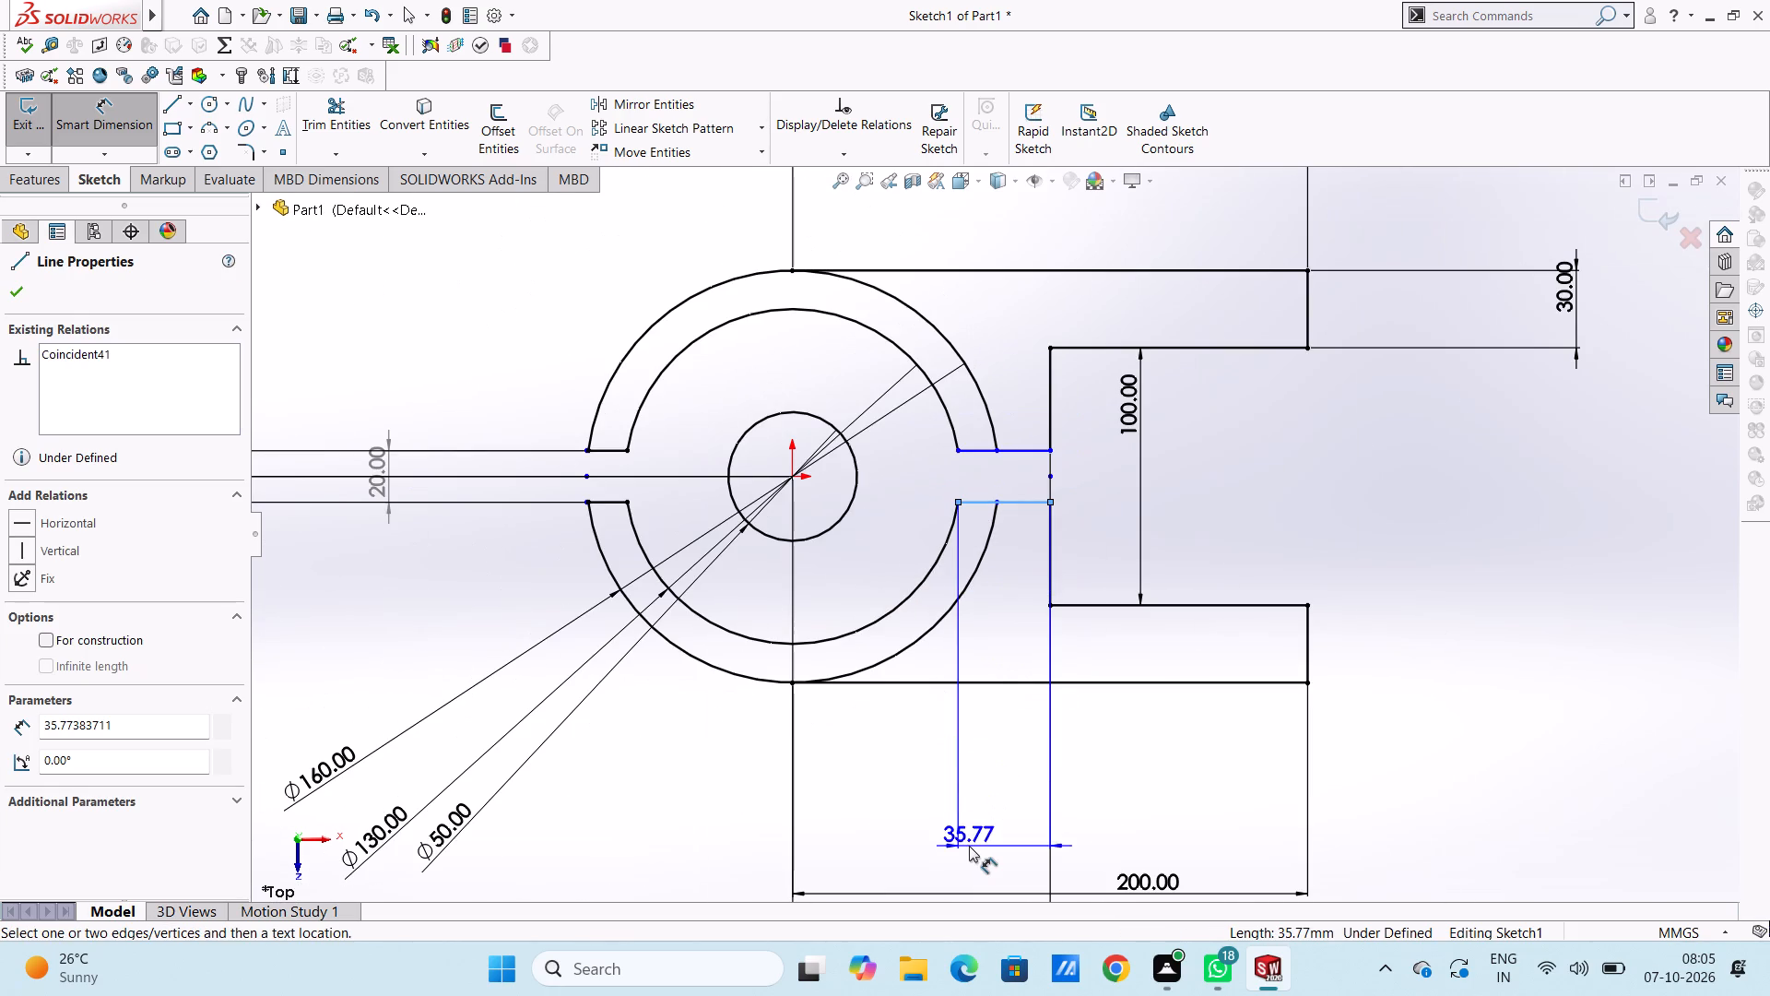
pyautogui.scroll(2, 969, 838)
pyautogui.click(972, 801)
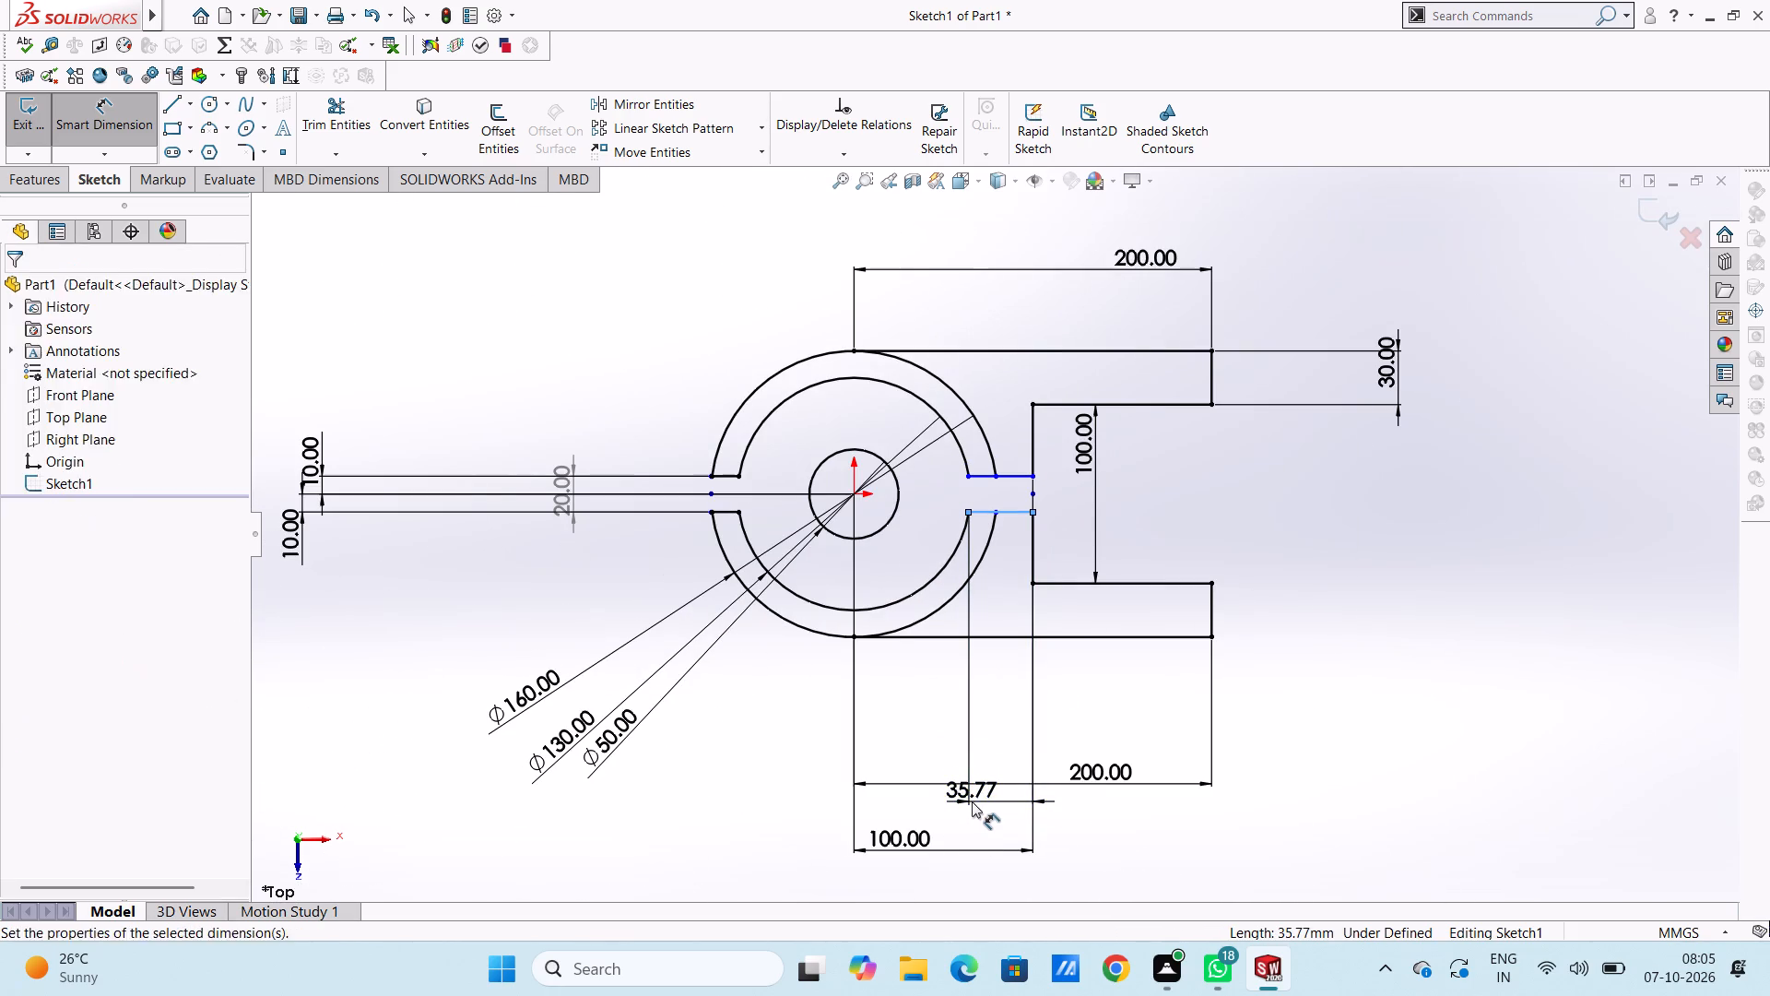
pyautogui.click(892, 777)
pyautogui.click(899, 738)
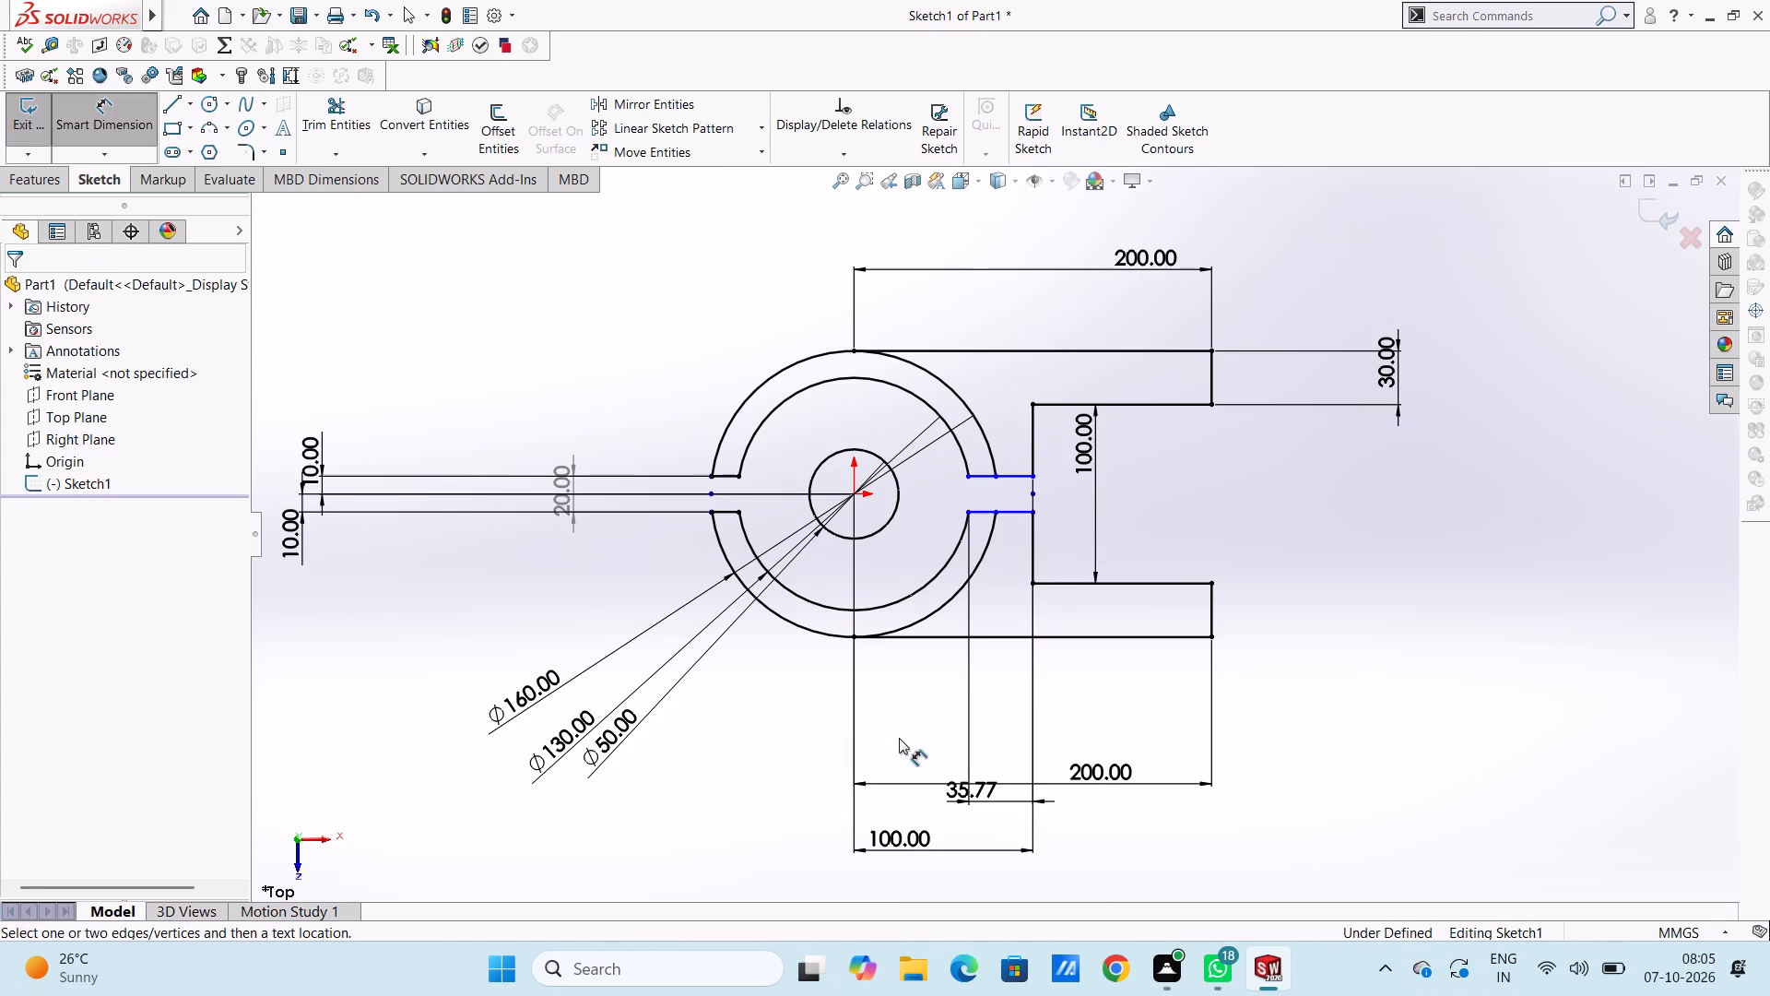
# Dimension the length of the upper horizontal line between the 130 mm arc and the slot's inner vertical edge.
pyautogui.scroll(-2, 938, 385)
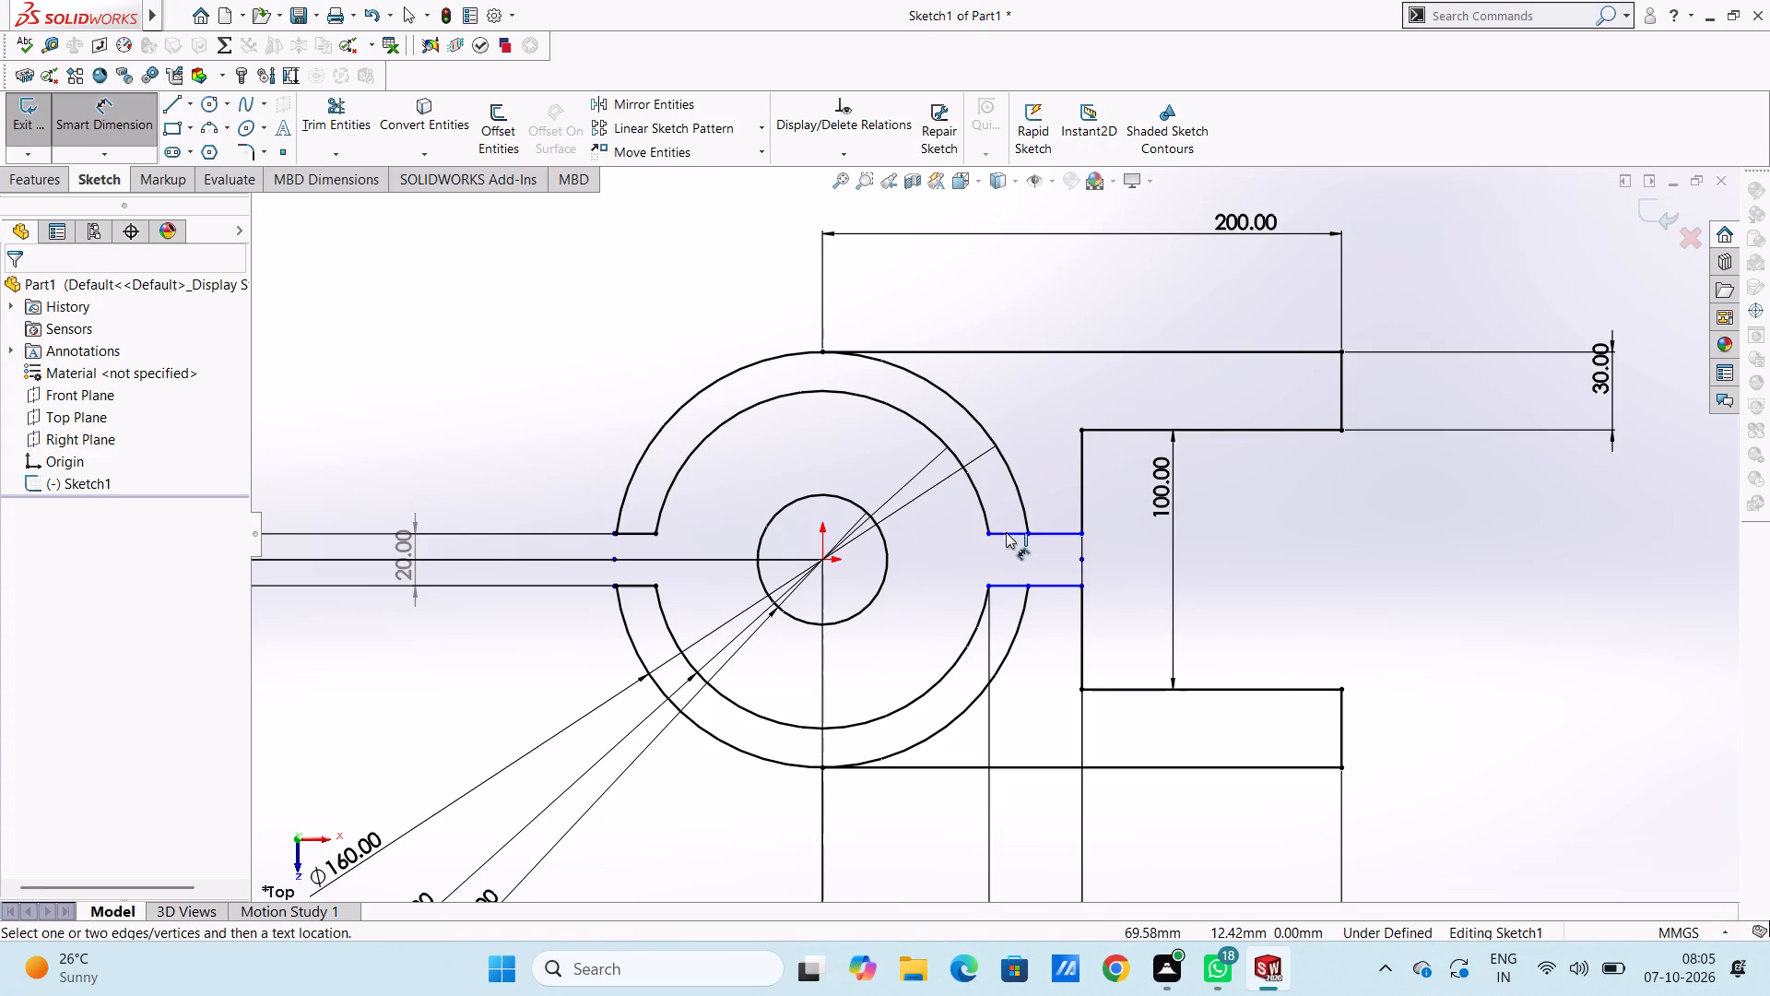
pyautogui.click(1006, 533)
pyautogui.scroll(2, 1007, 294)
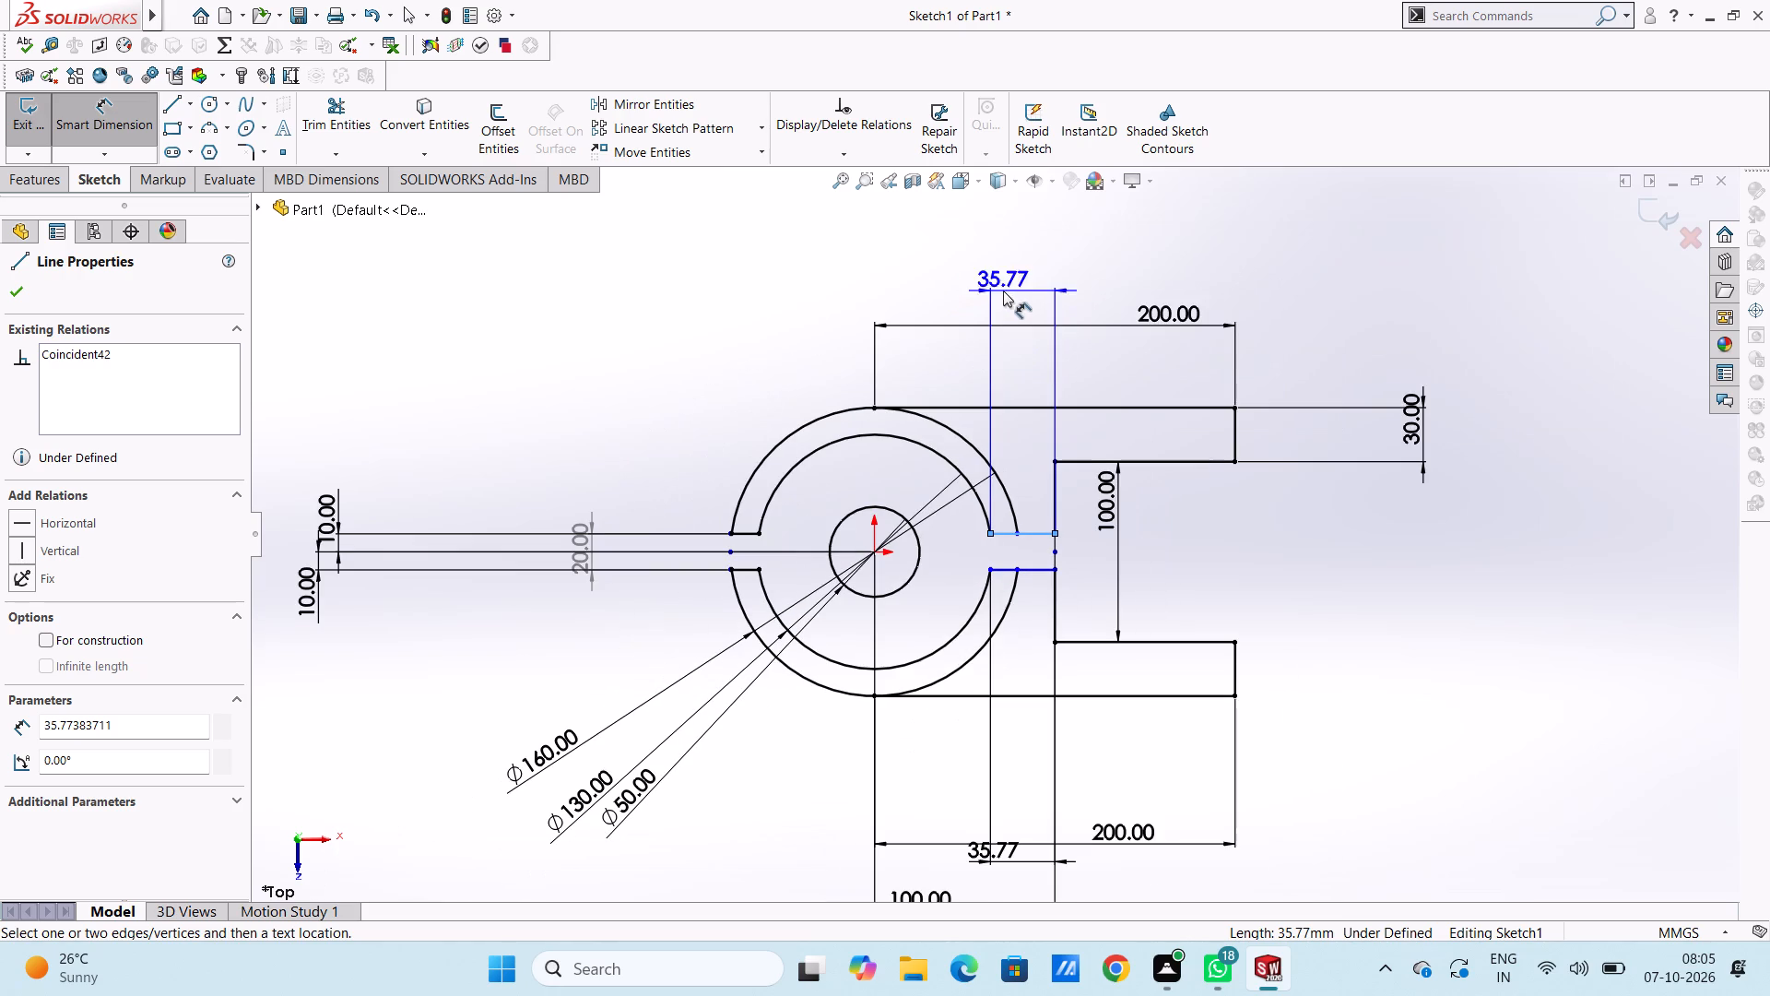
pyautogui.click(1154, 245)
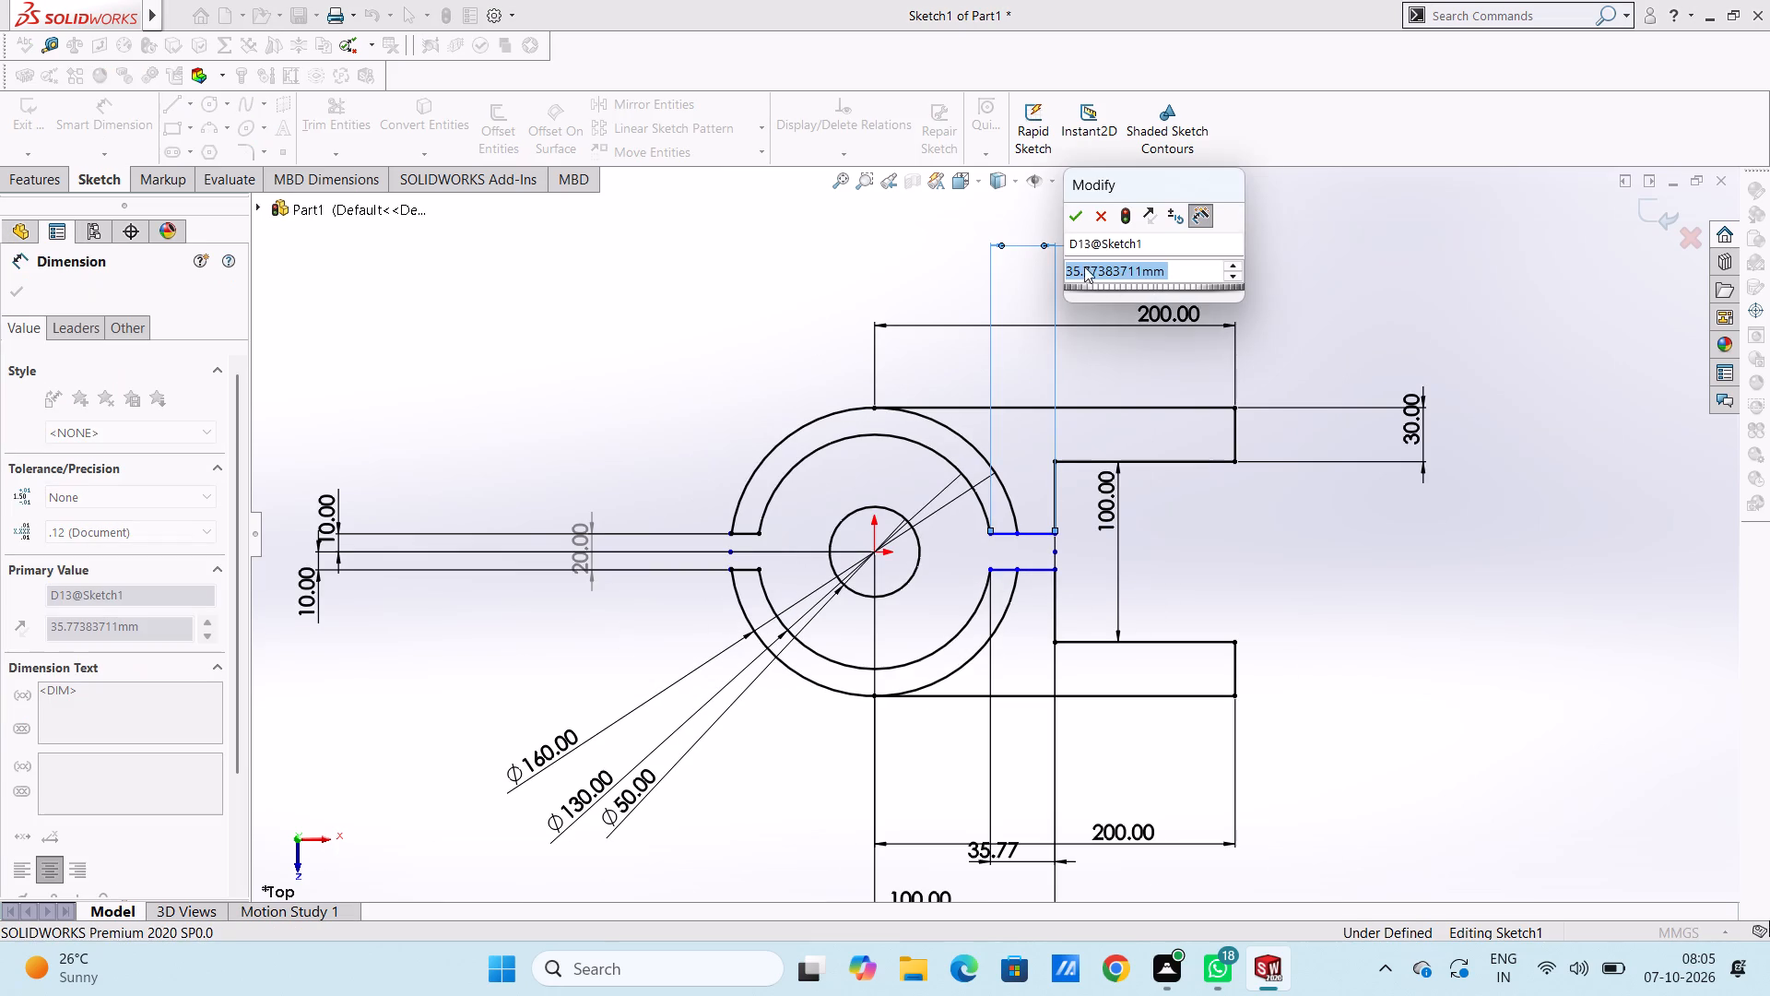
pyautogui.click(1075, 218)
pyautogui.click(790, 264)
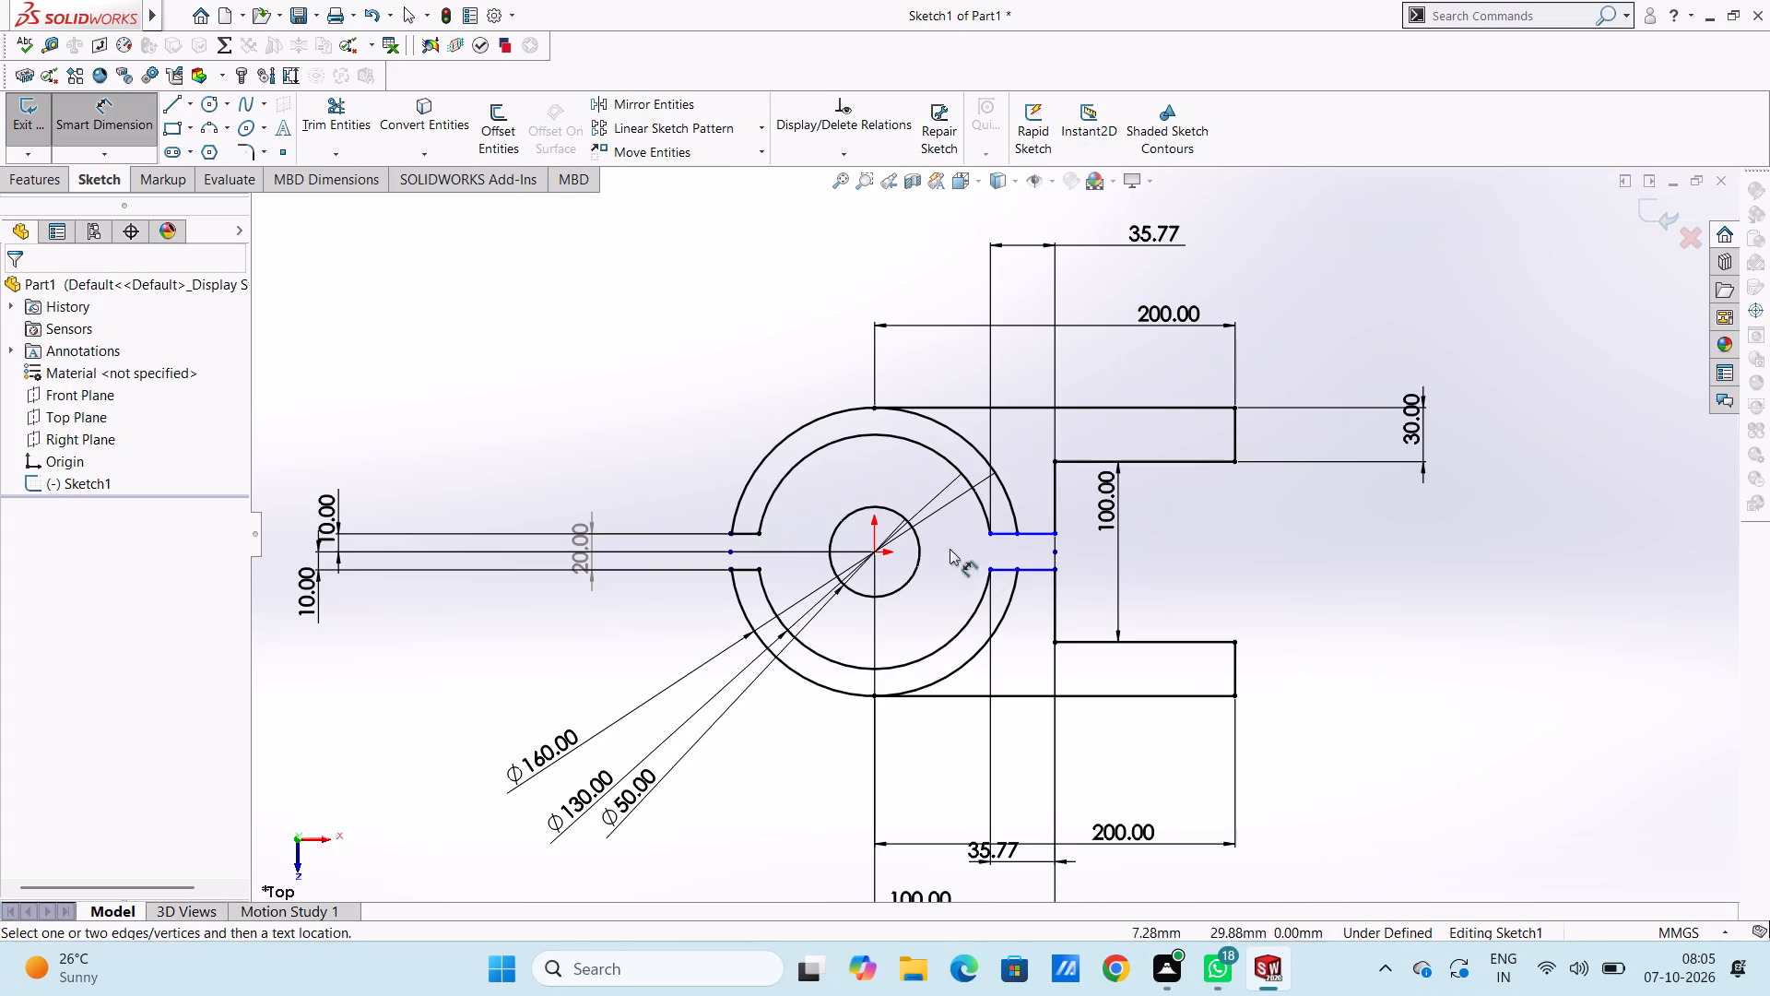
# Dimension the vertical distance from the origin to the upper short line beside the slot.
pyautogui.scroll(-2, 1020, 519)
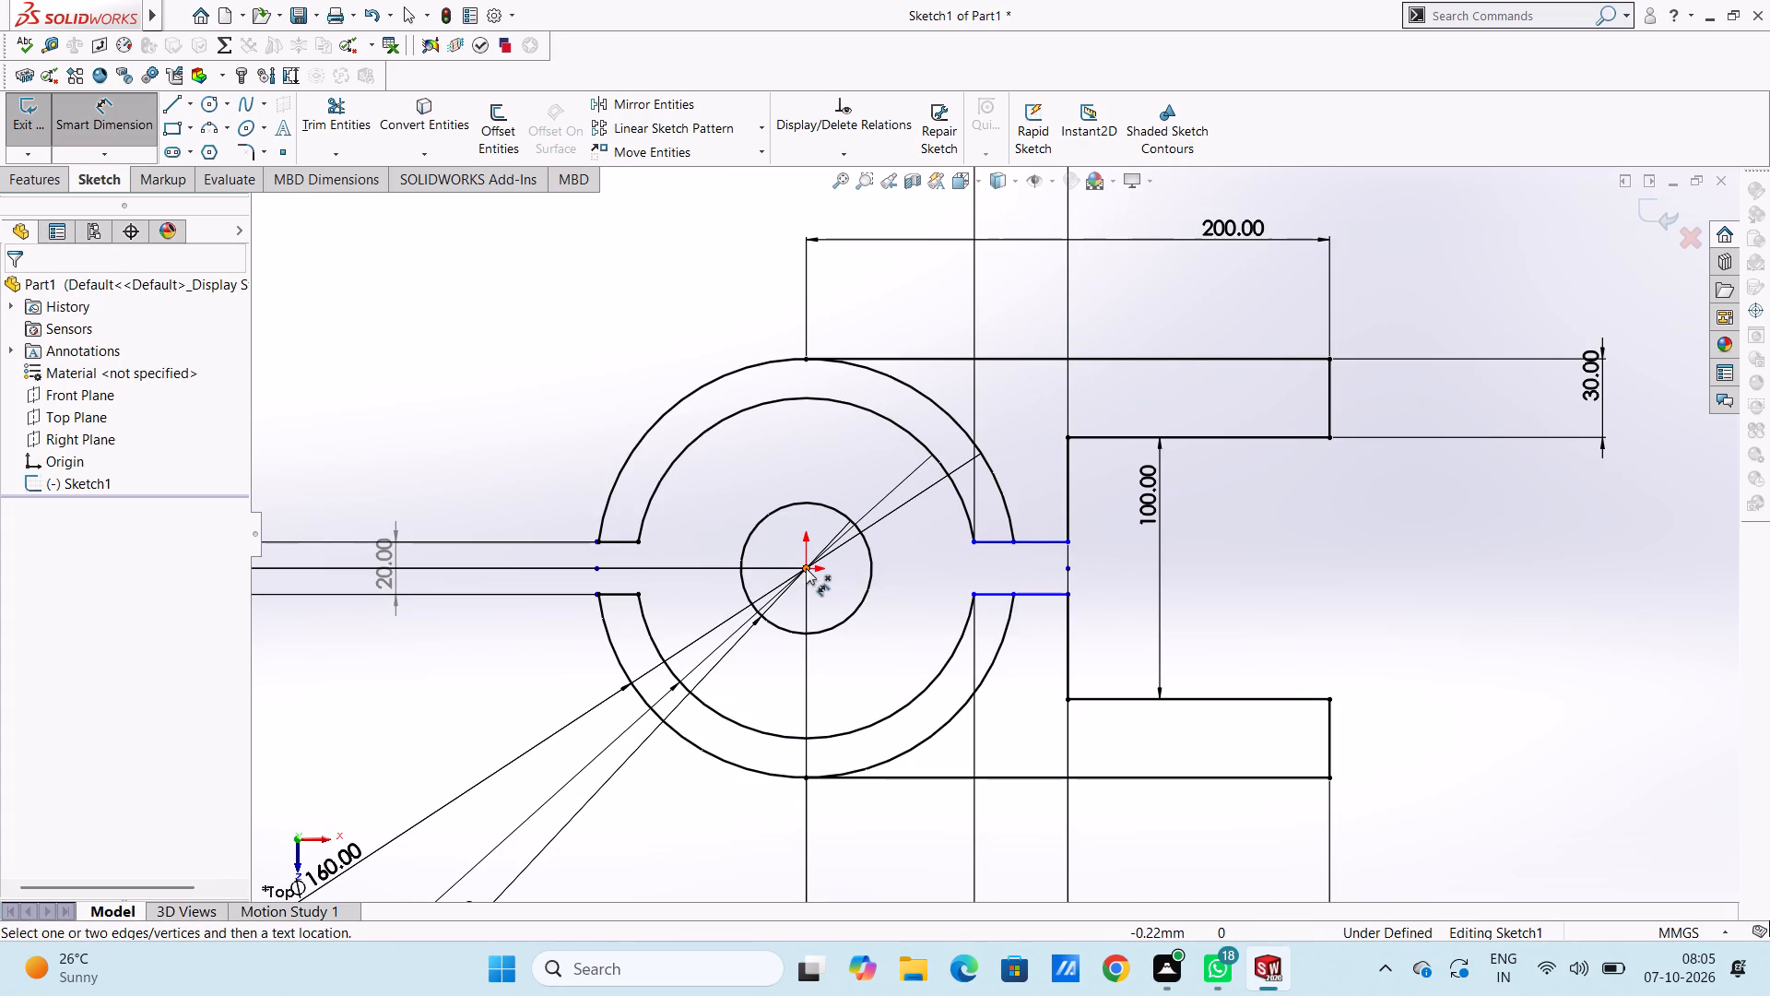
pyautogui.click(806, 568)
pyautogui.click(1039, 542)
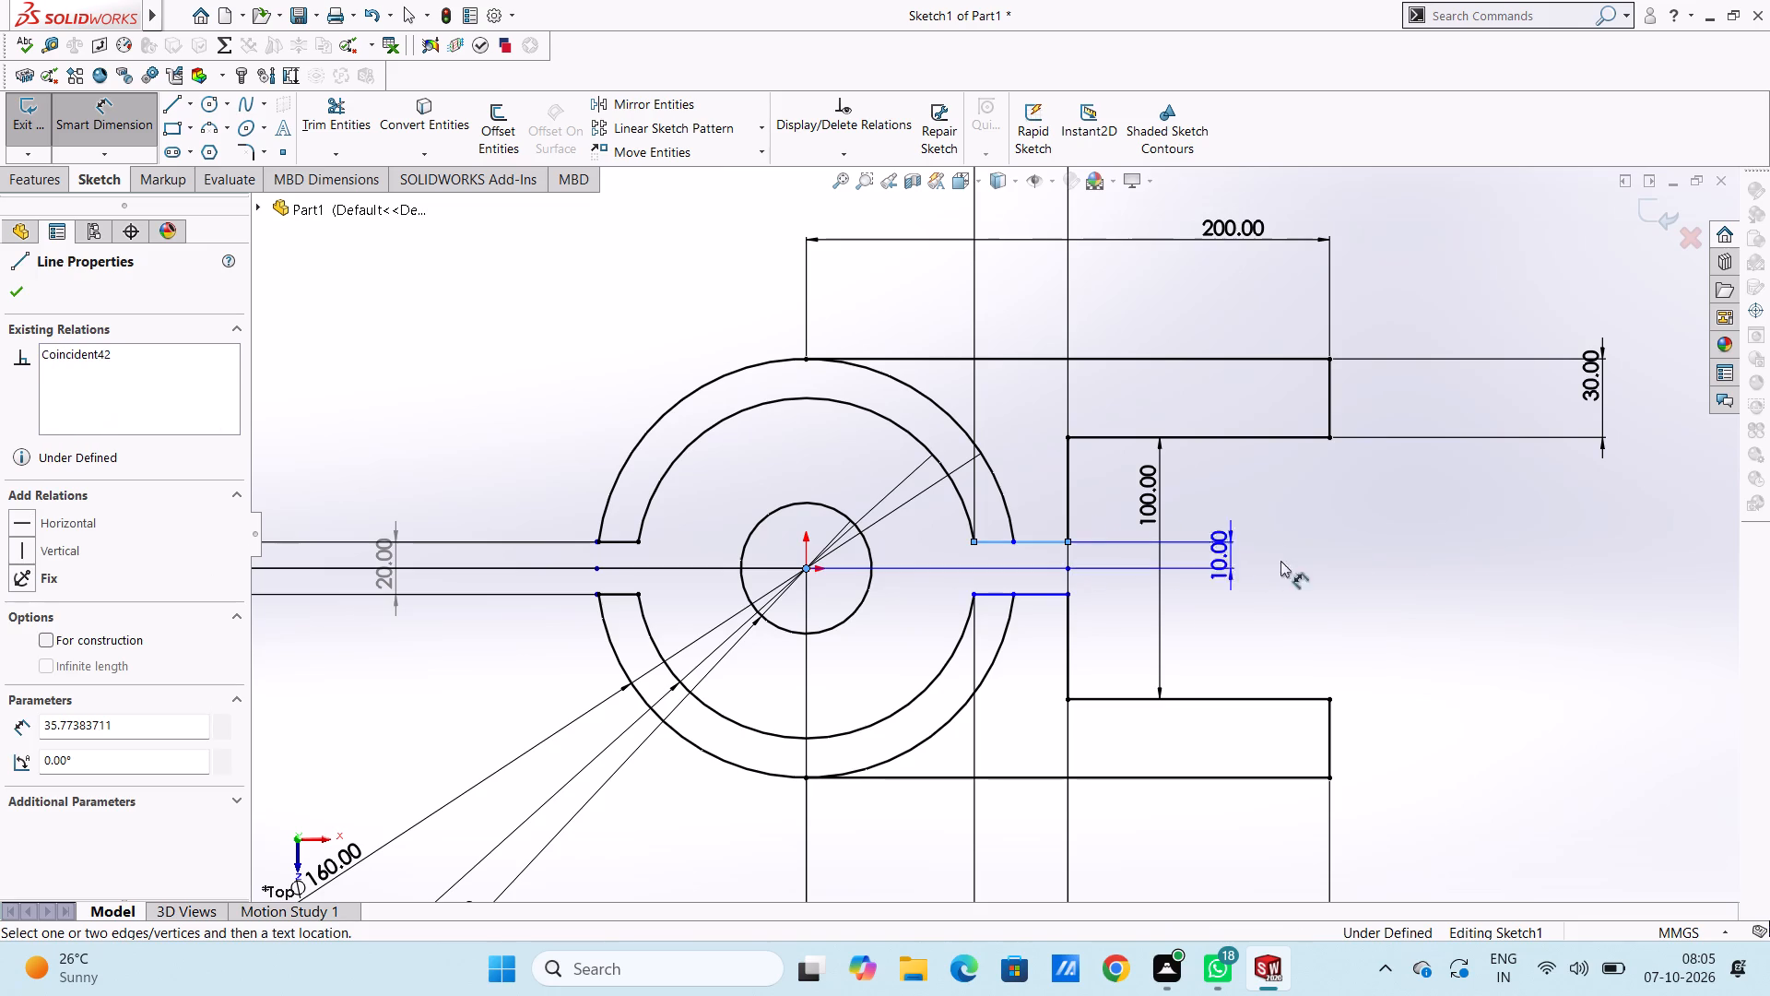
pyautogui.click(1528, 552)
pyautogui.click(1441, 532)
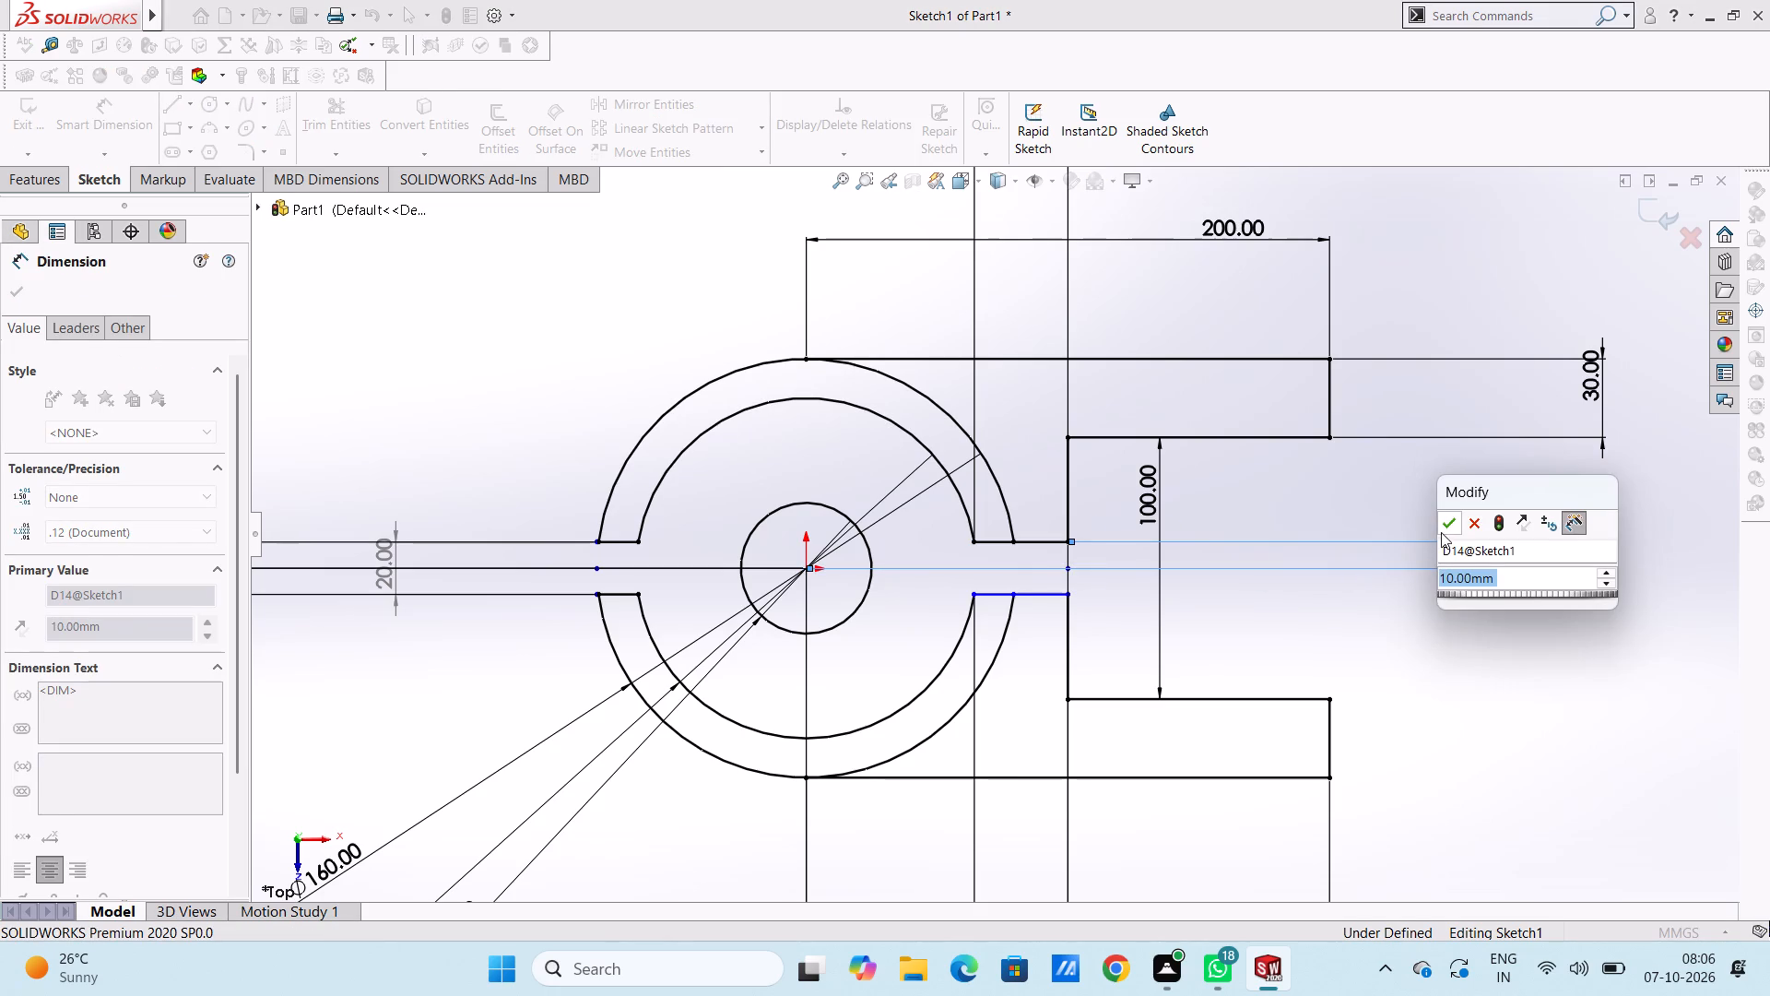
pyautogui.click(1345, 509)
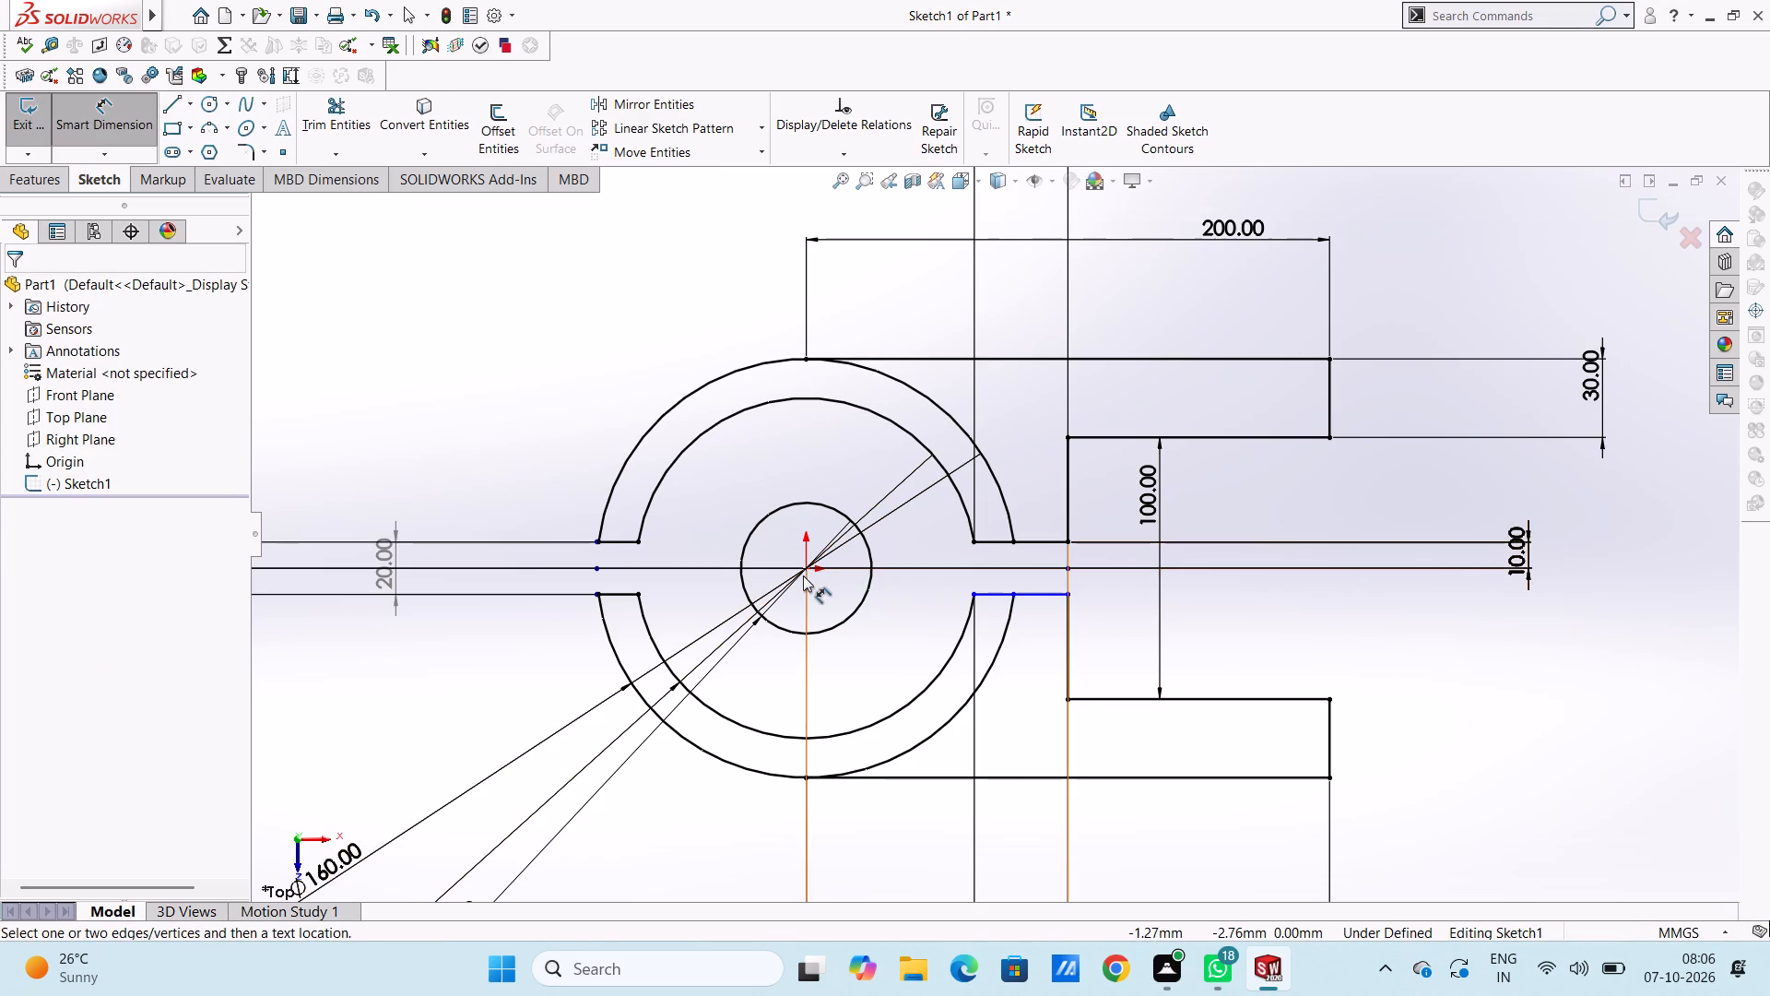
# Dimension the vertical distance from the origin to the lower short line beside the slot.
pyautogui.click(806, 569)
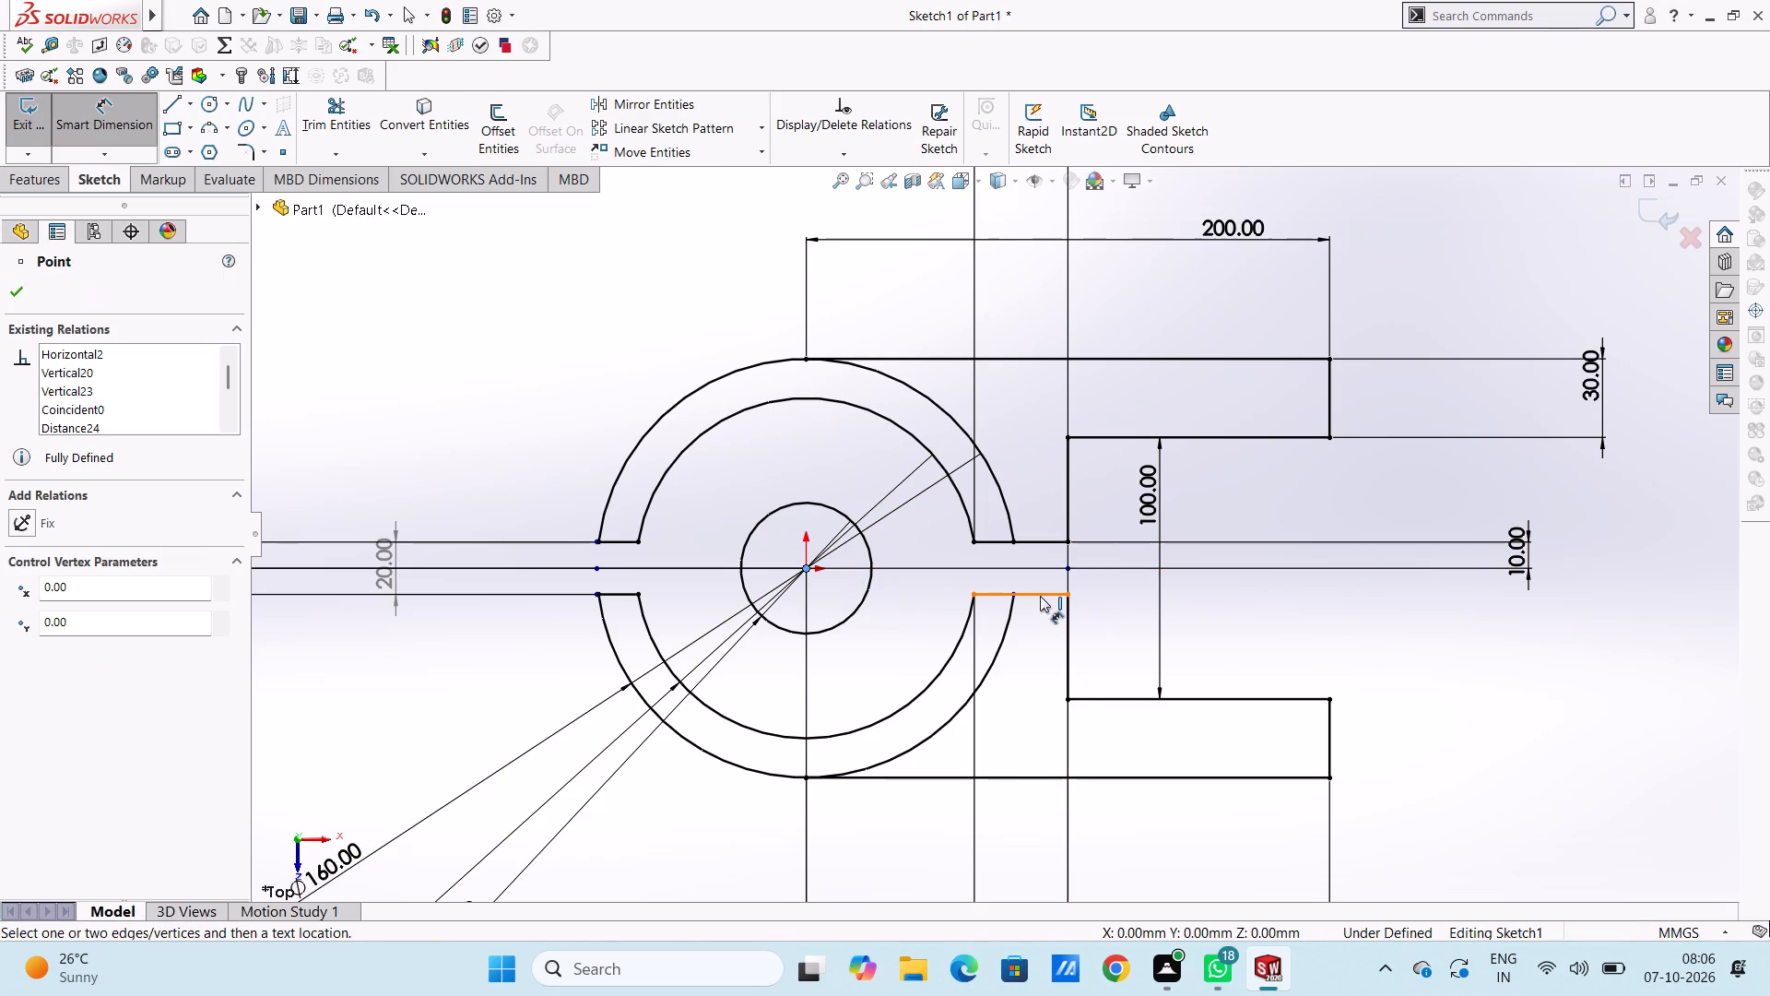
pyautogui.click(1040, 595)
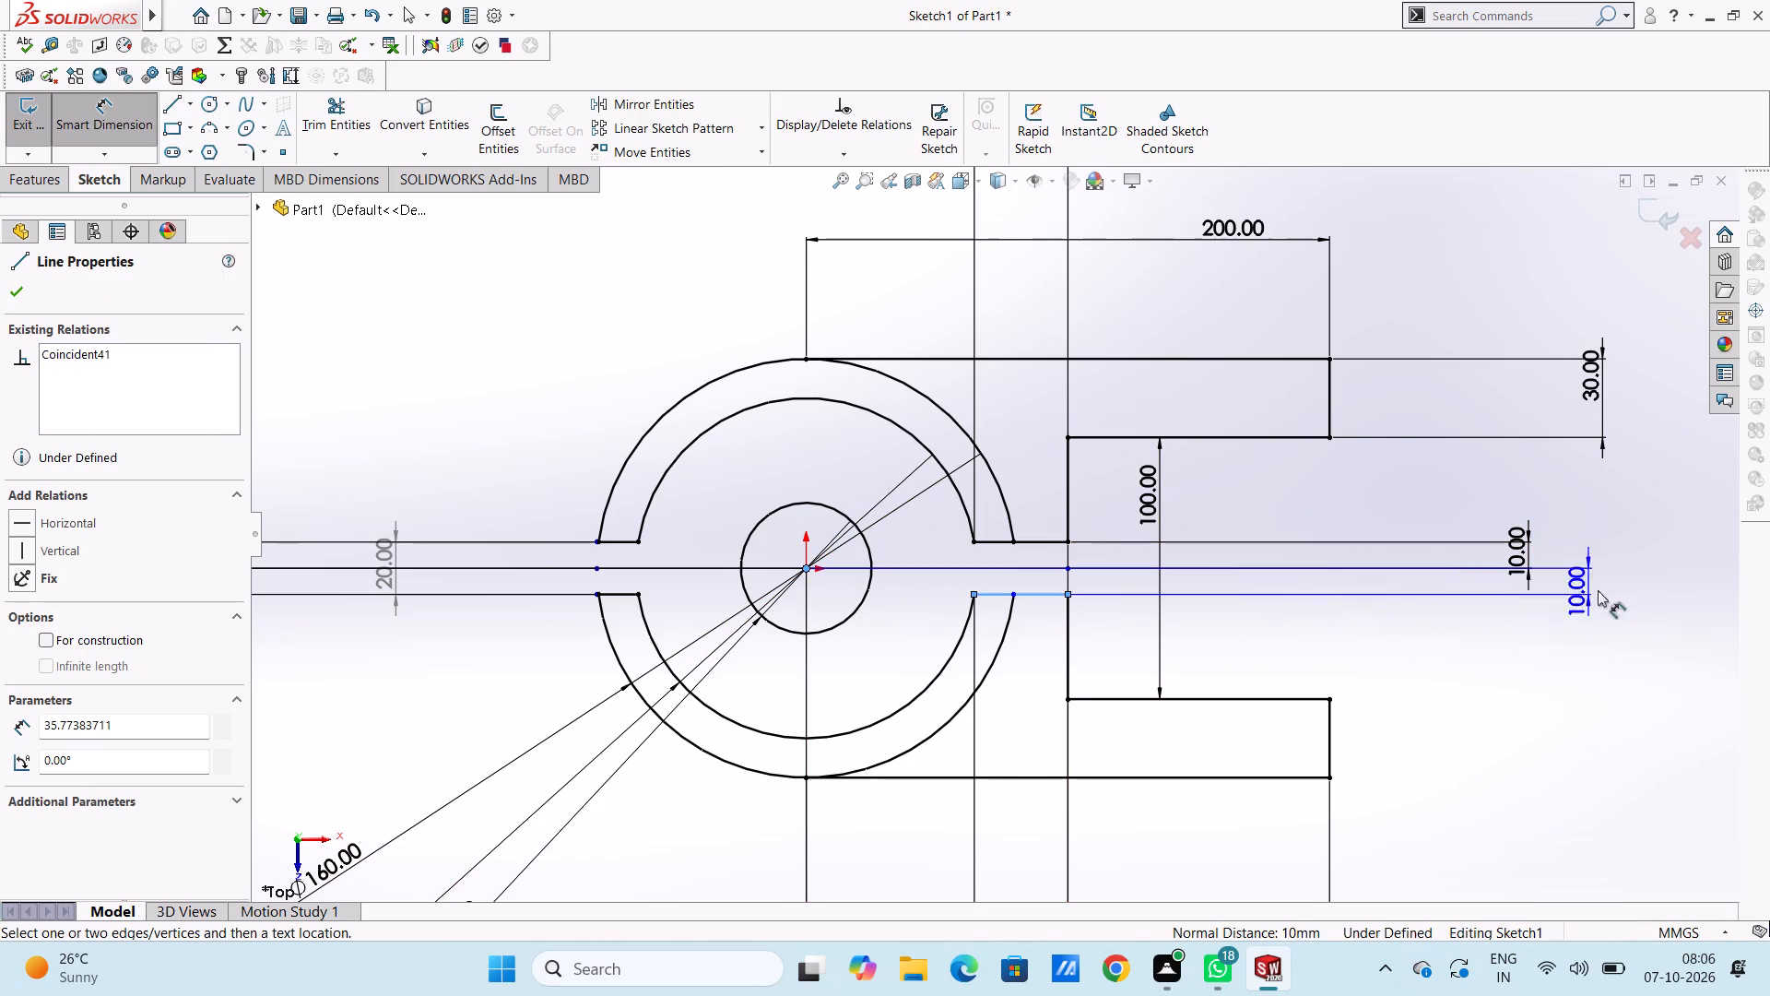
pyautogui.click(1621, 636)
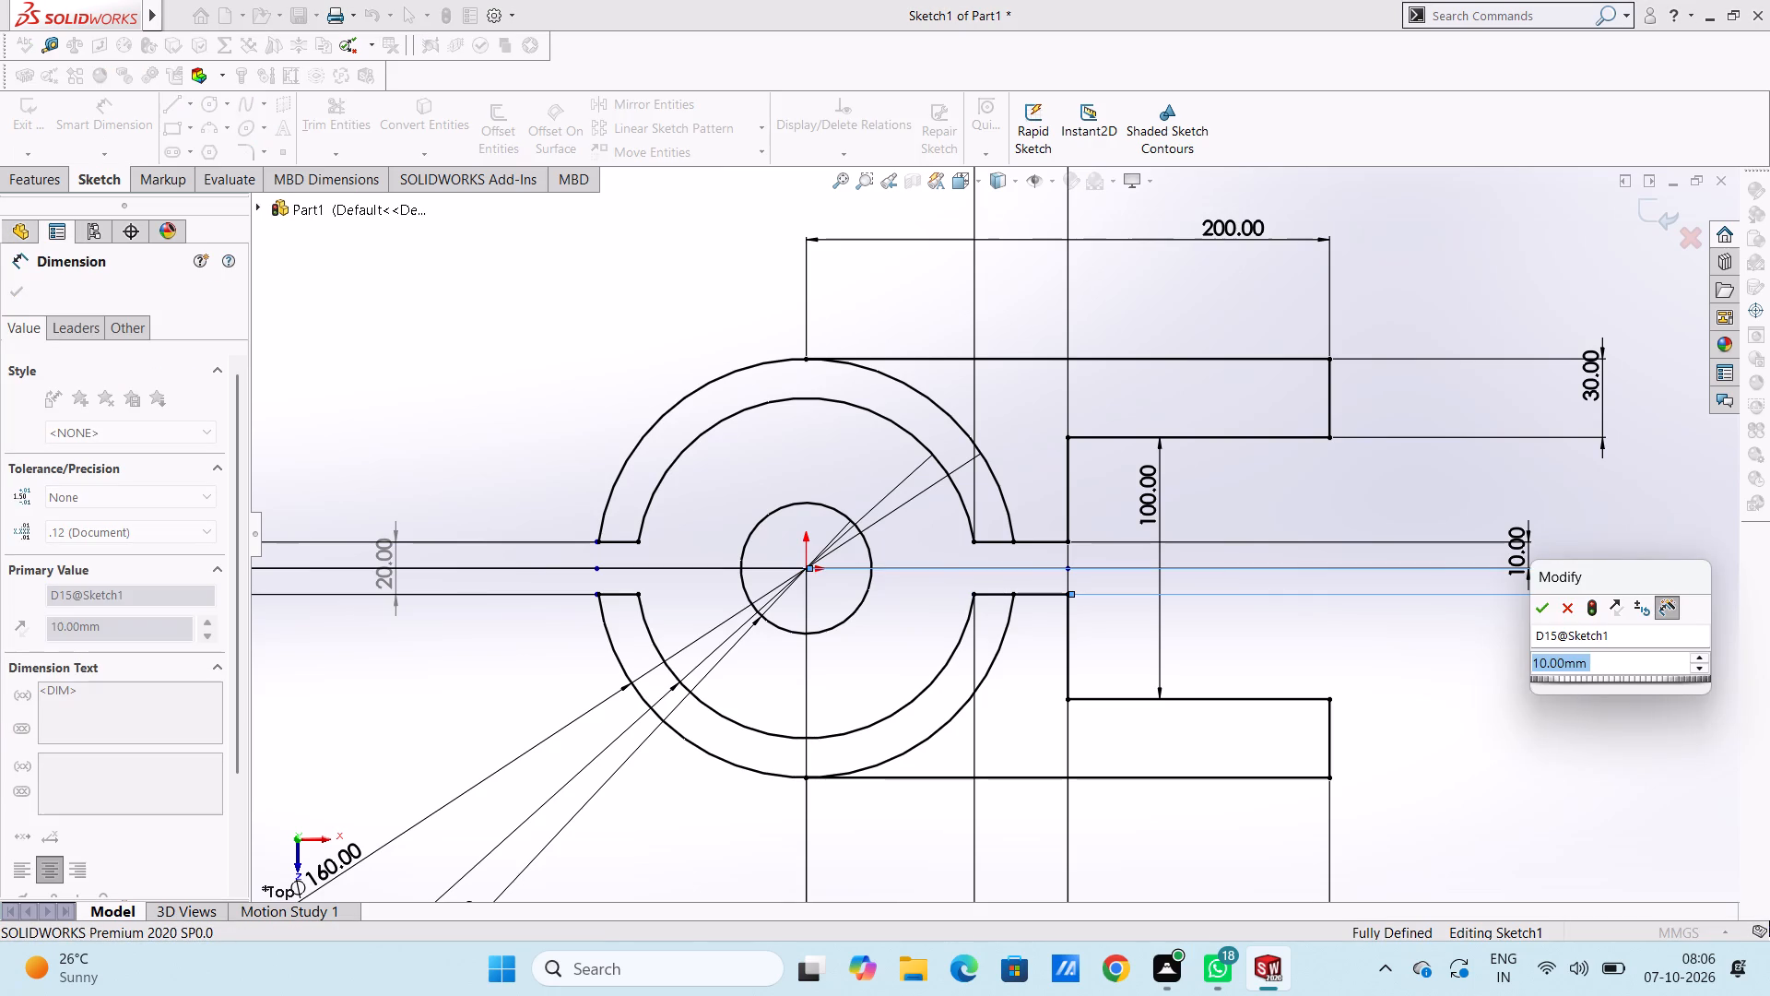
pyautogui.click(1544, 610)
pyautogui.click(1469, 646)
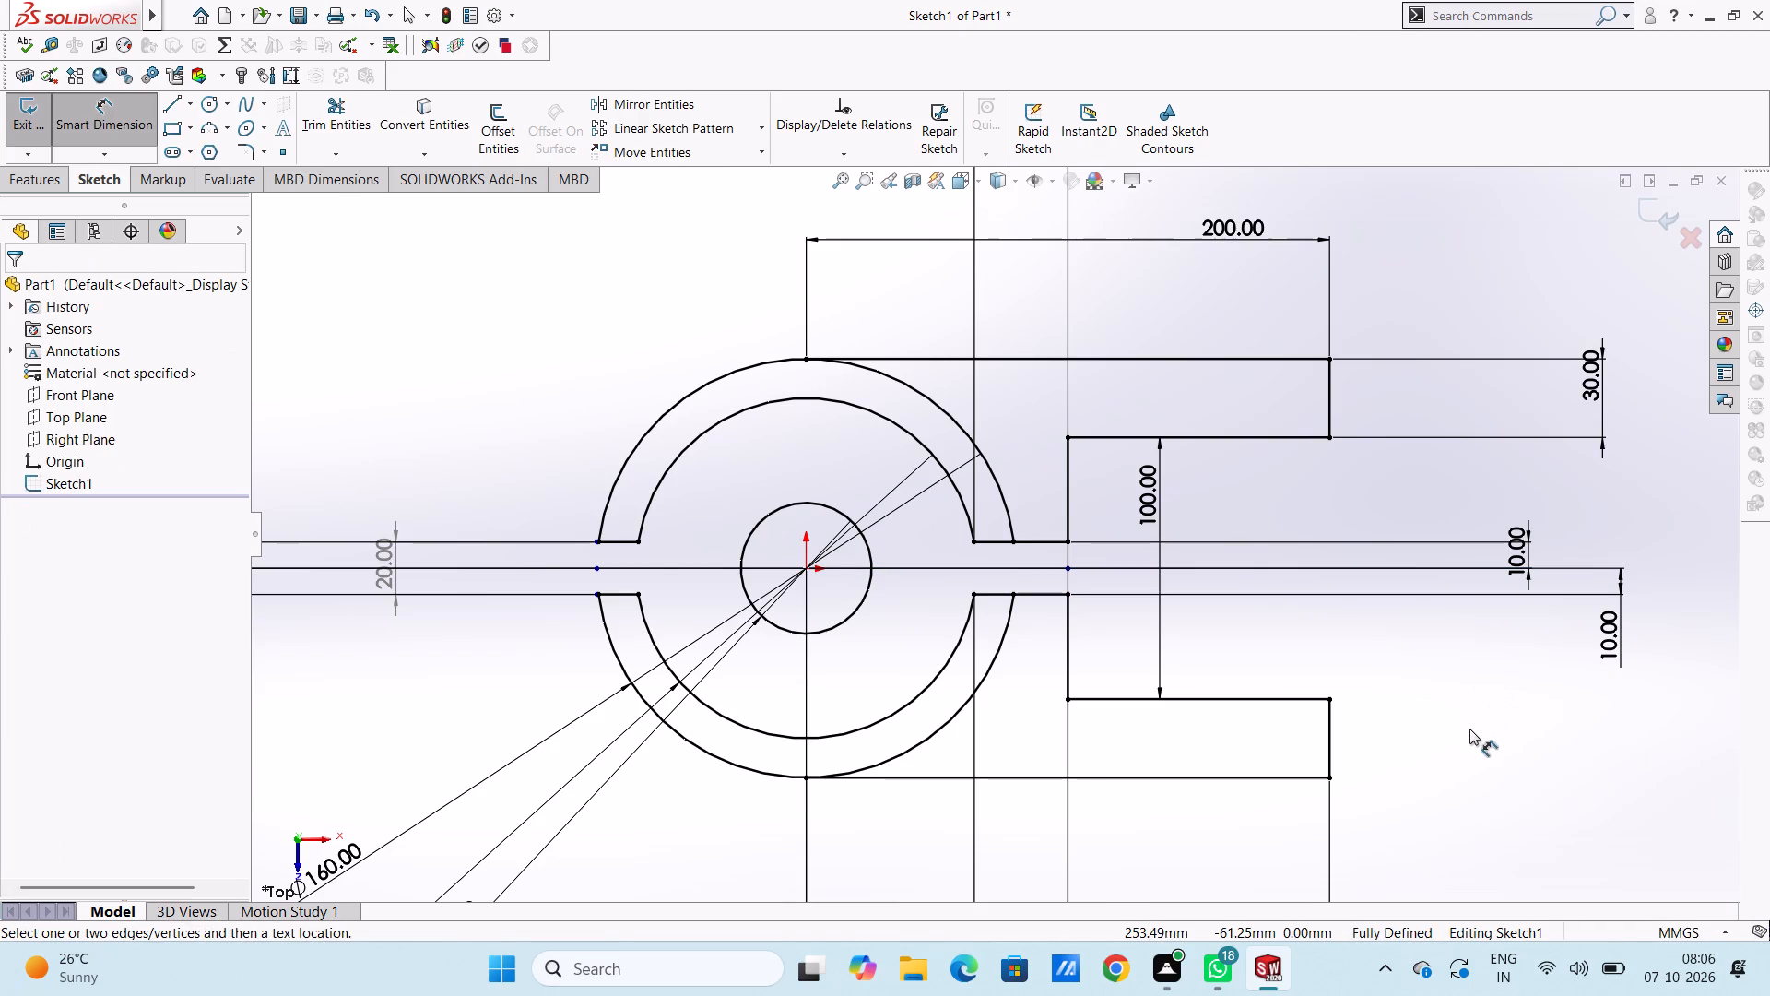
# Delete the 50 mm circle at the origin together with its diameter dimension.
pyautogui.scroll(1, 1469, 729)
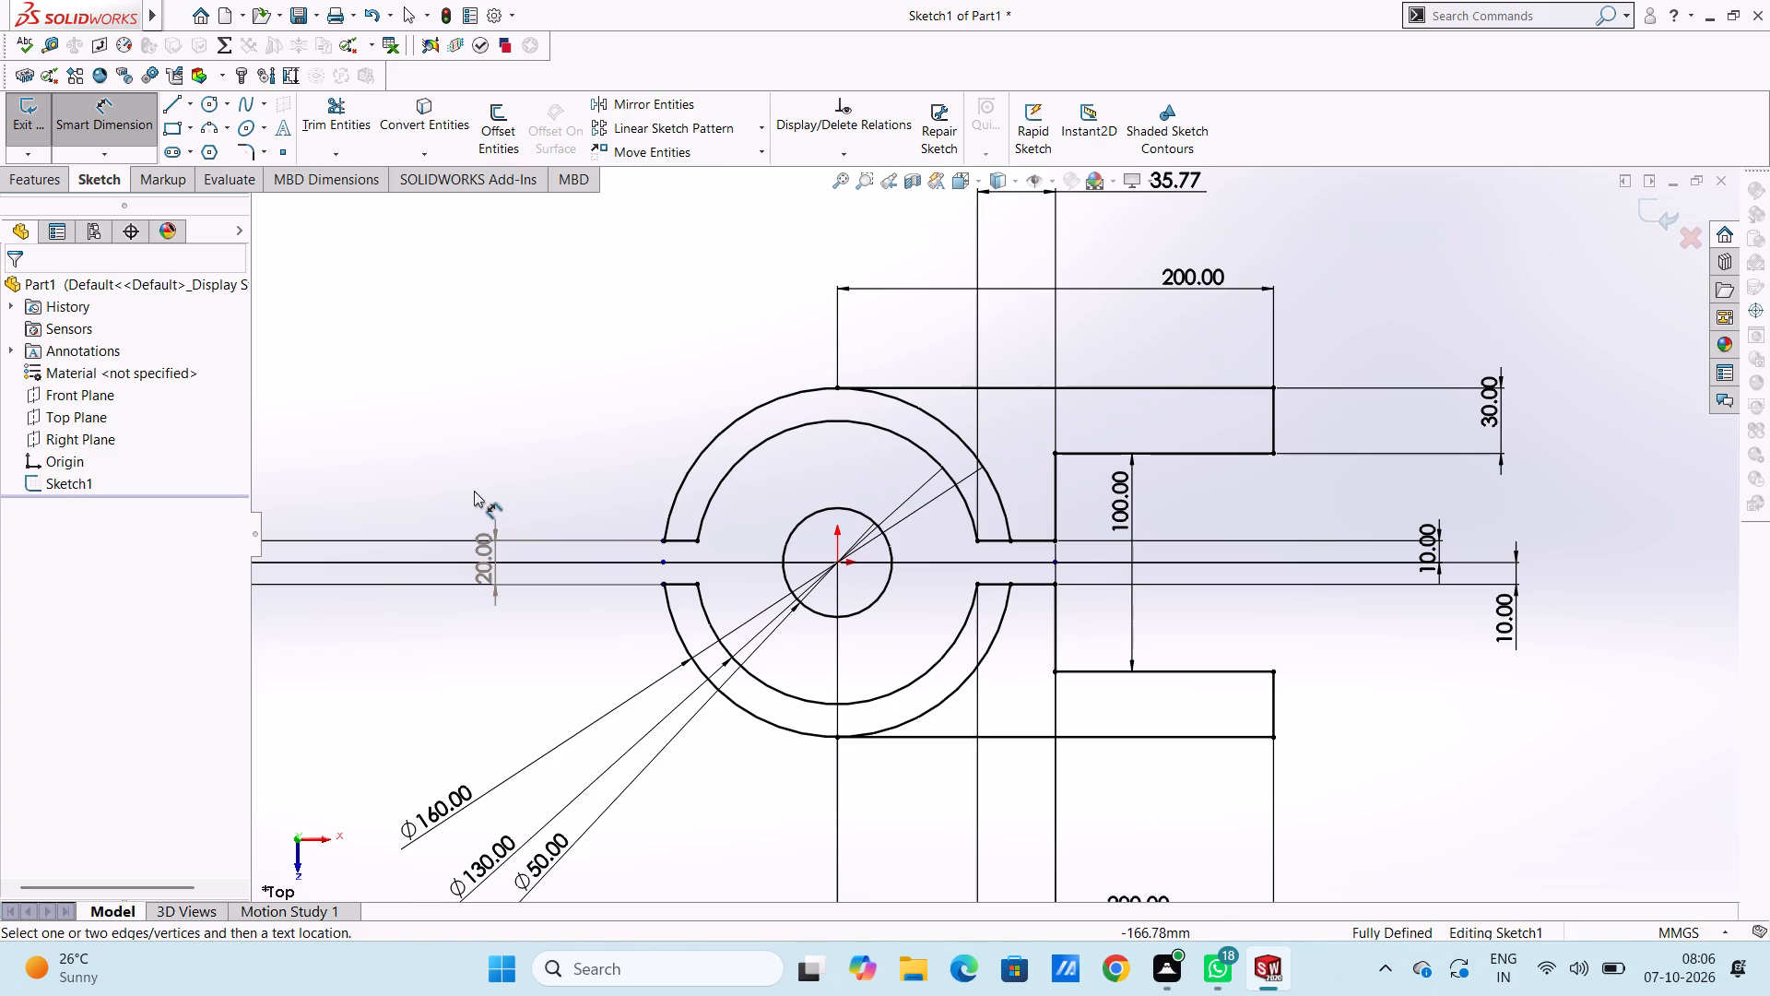
pyautogui.click(812, 509)
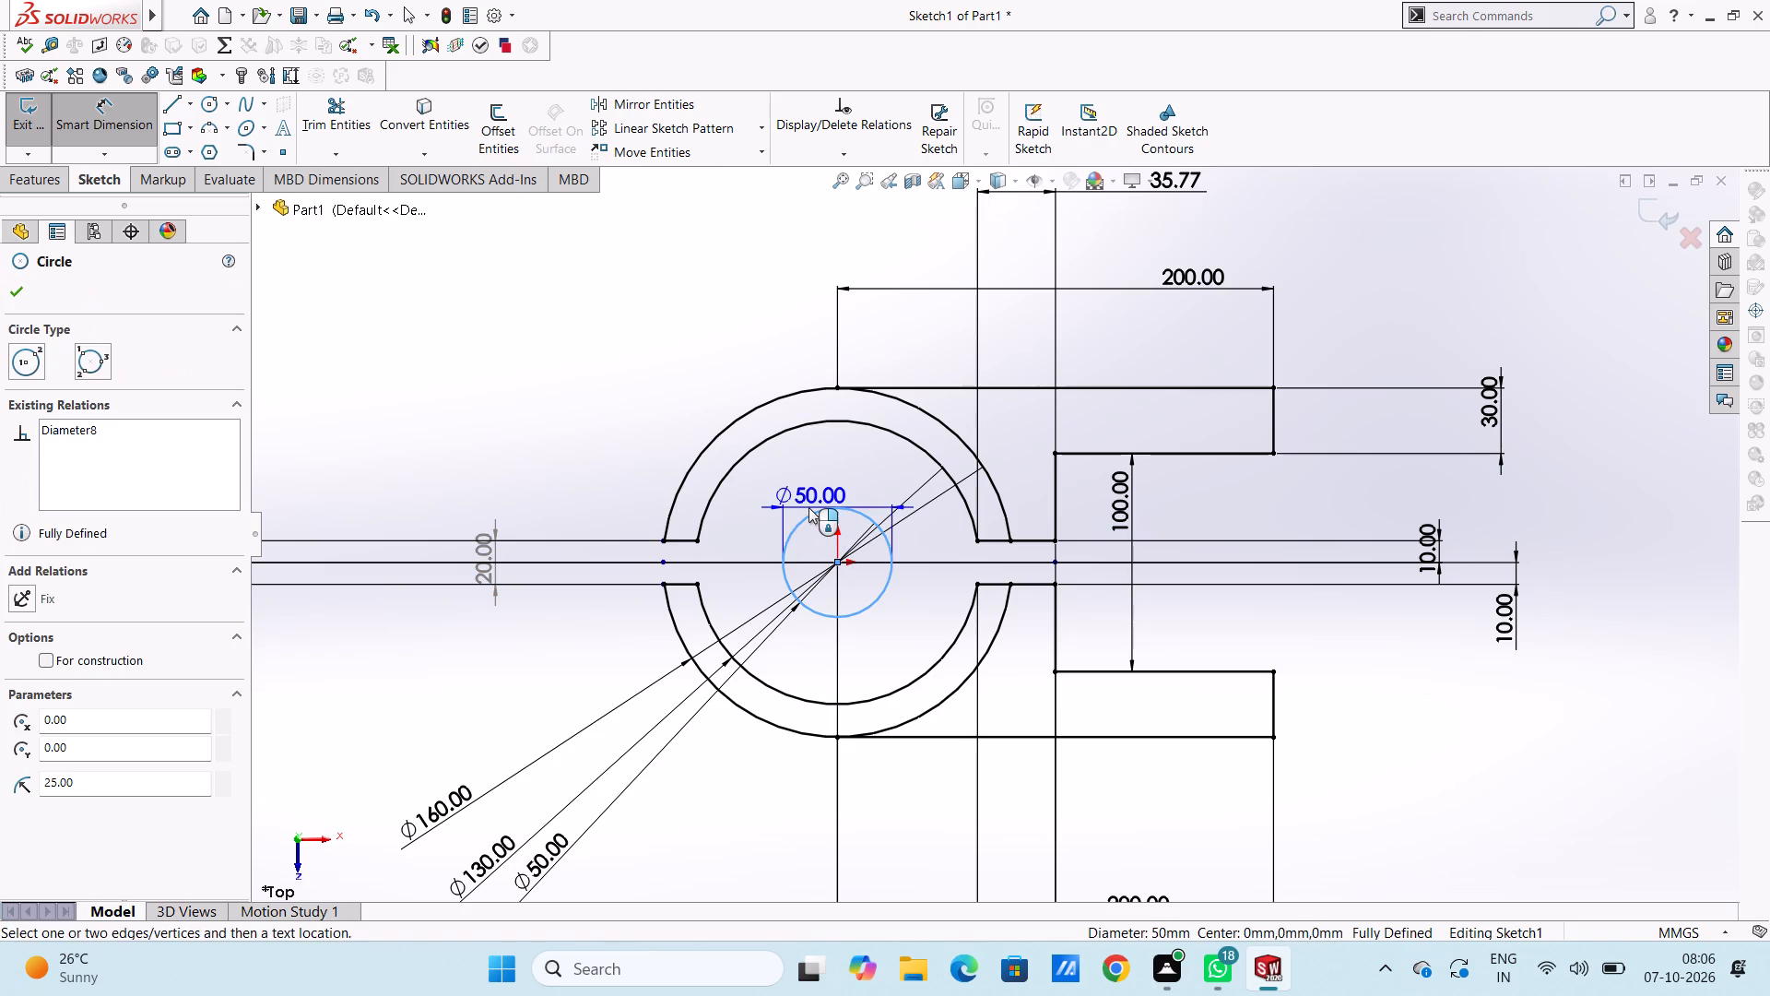
pyautogui.press('Delete')
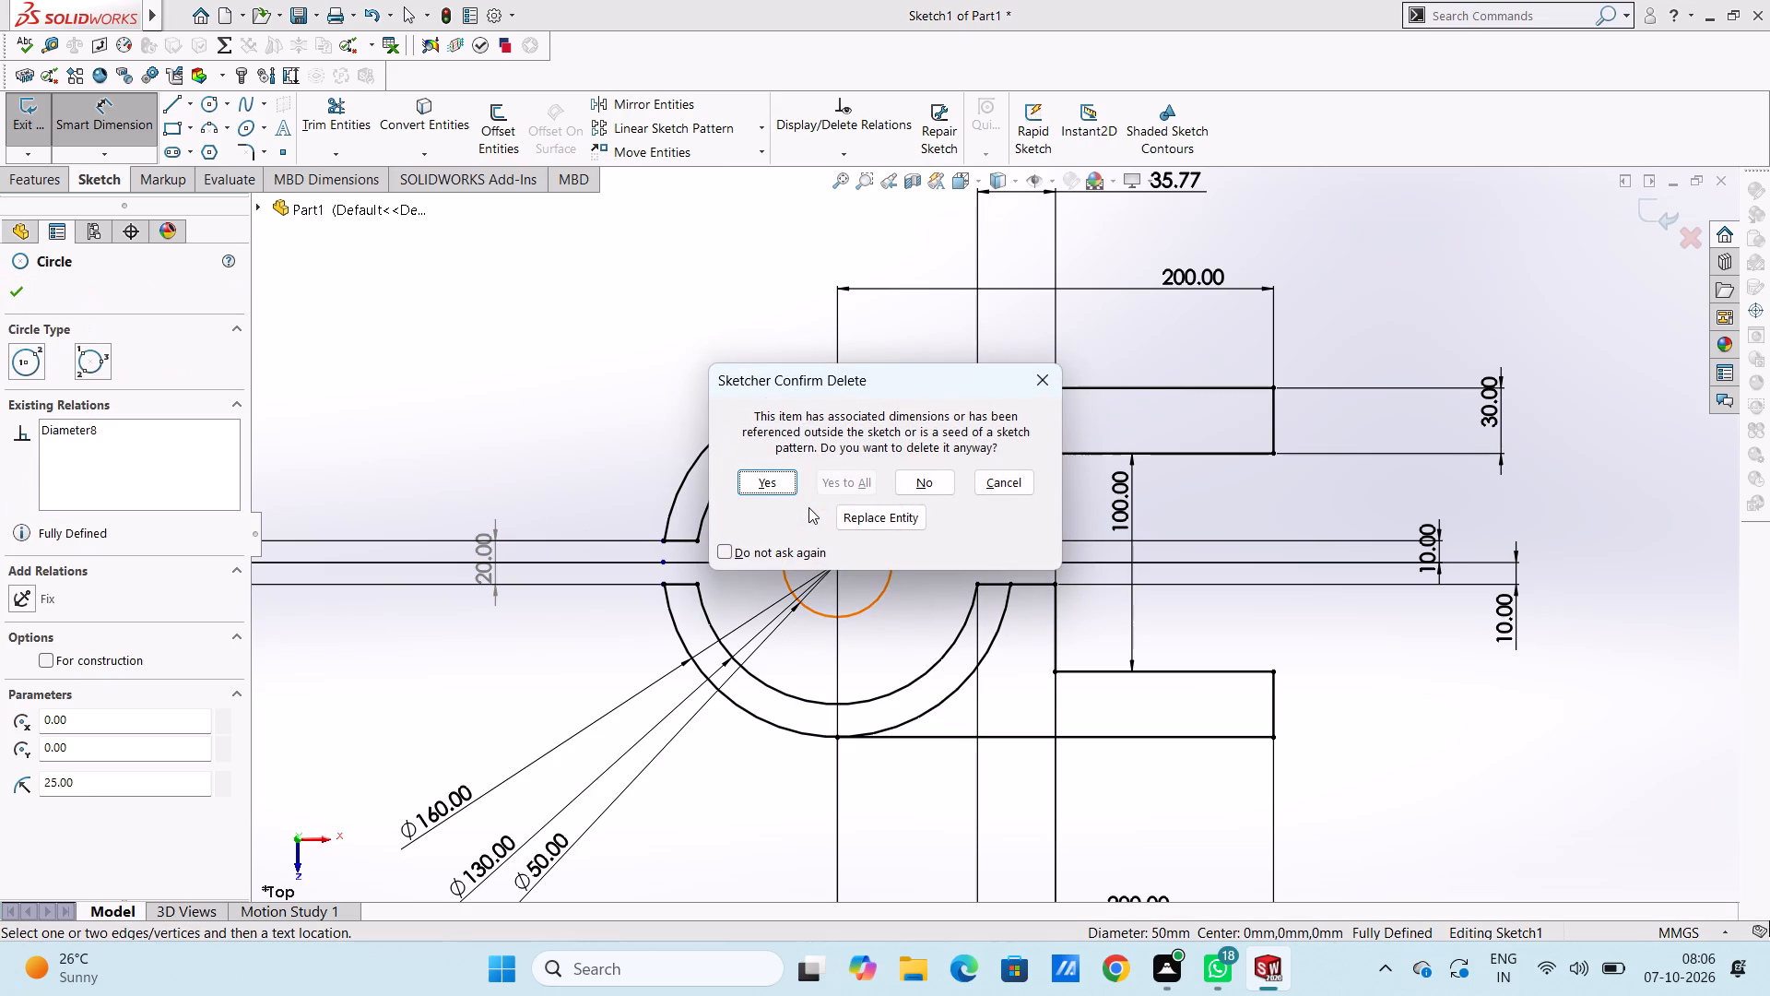
pyautogui.click(748, 485)
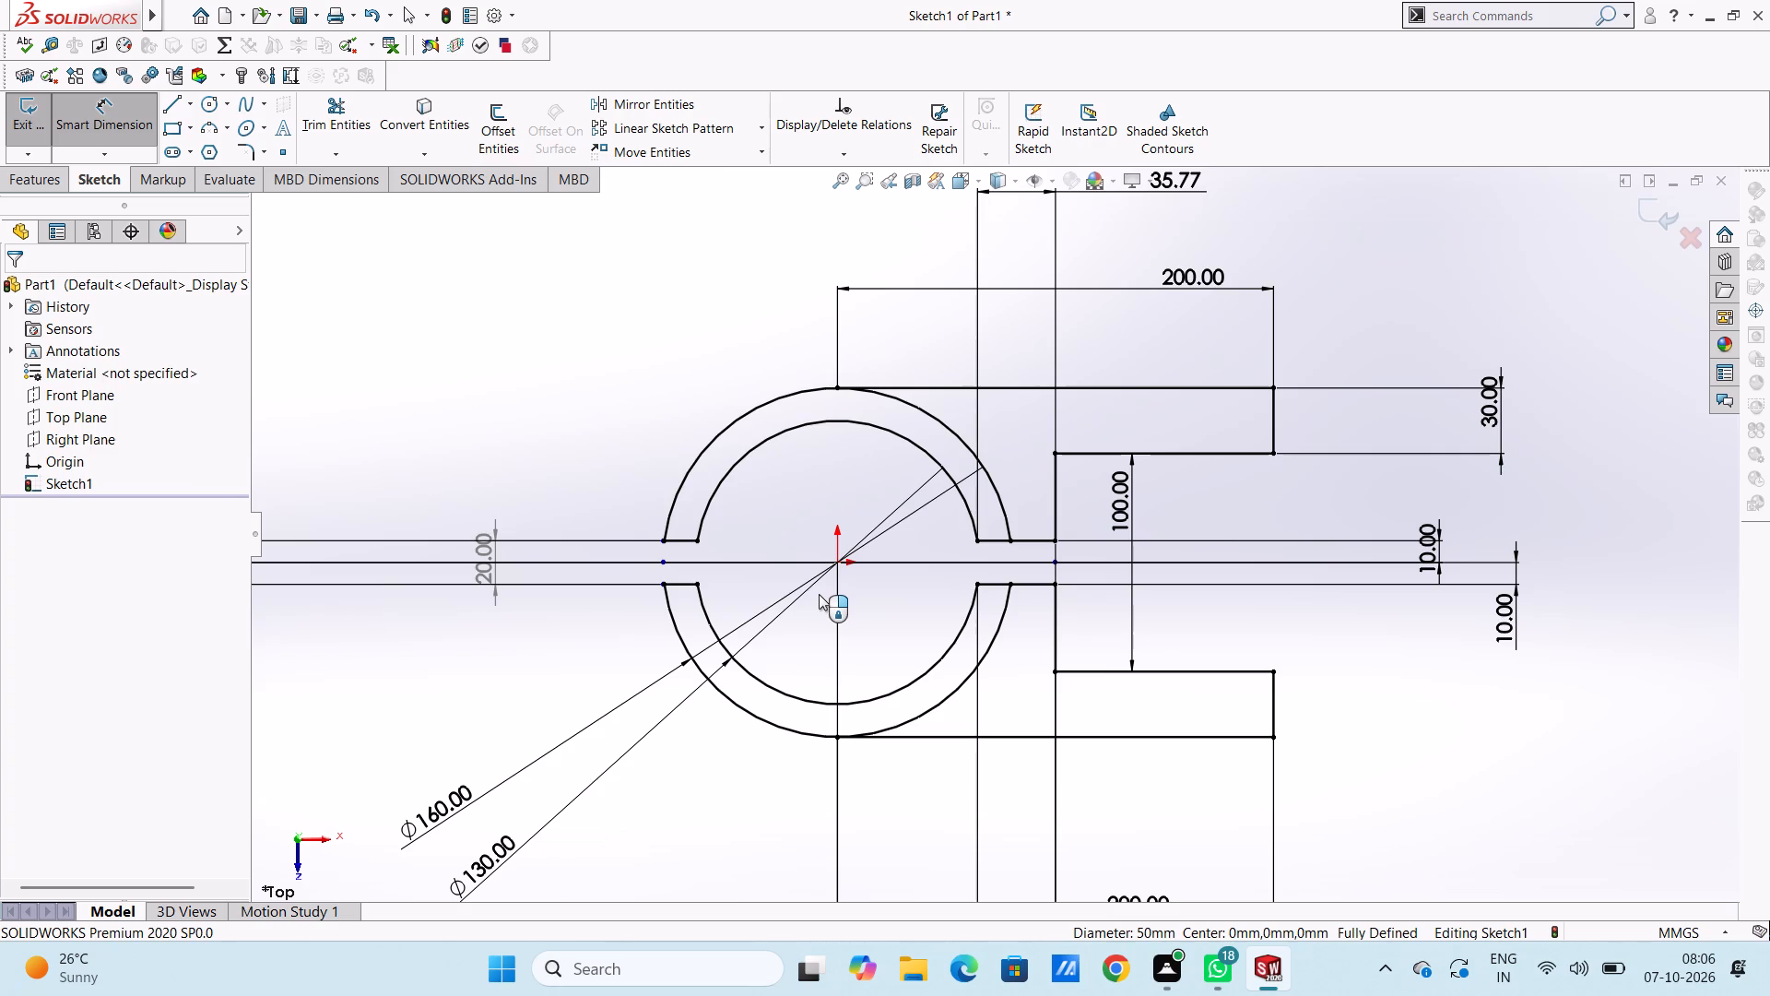
pyautogui.scroll(4, 819, 594)
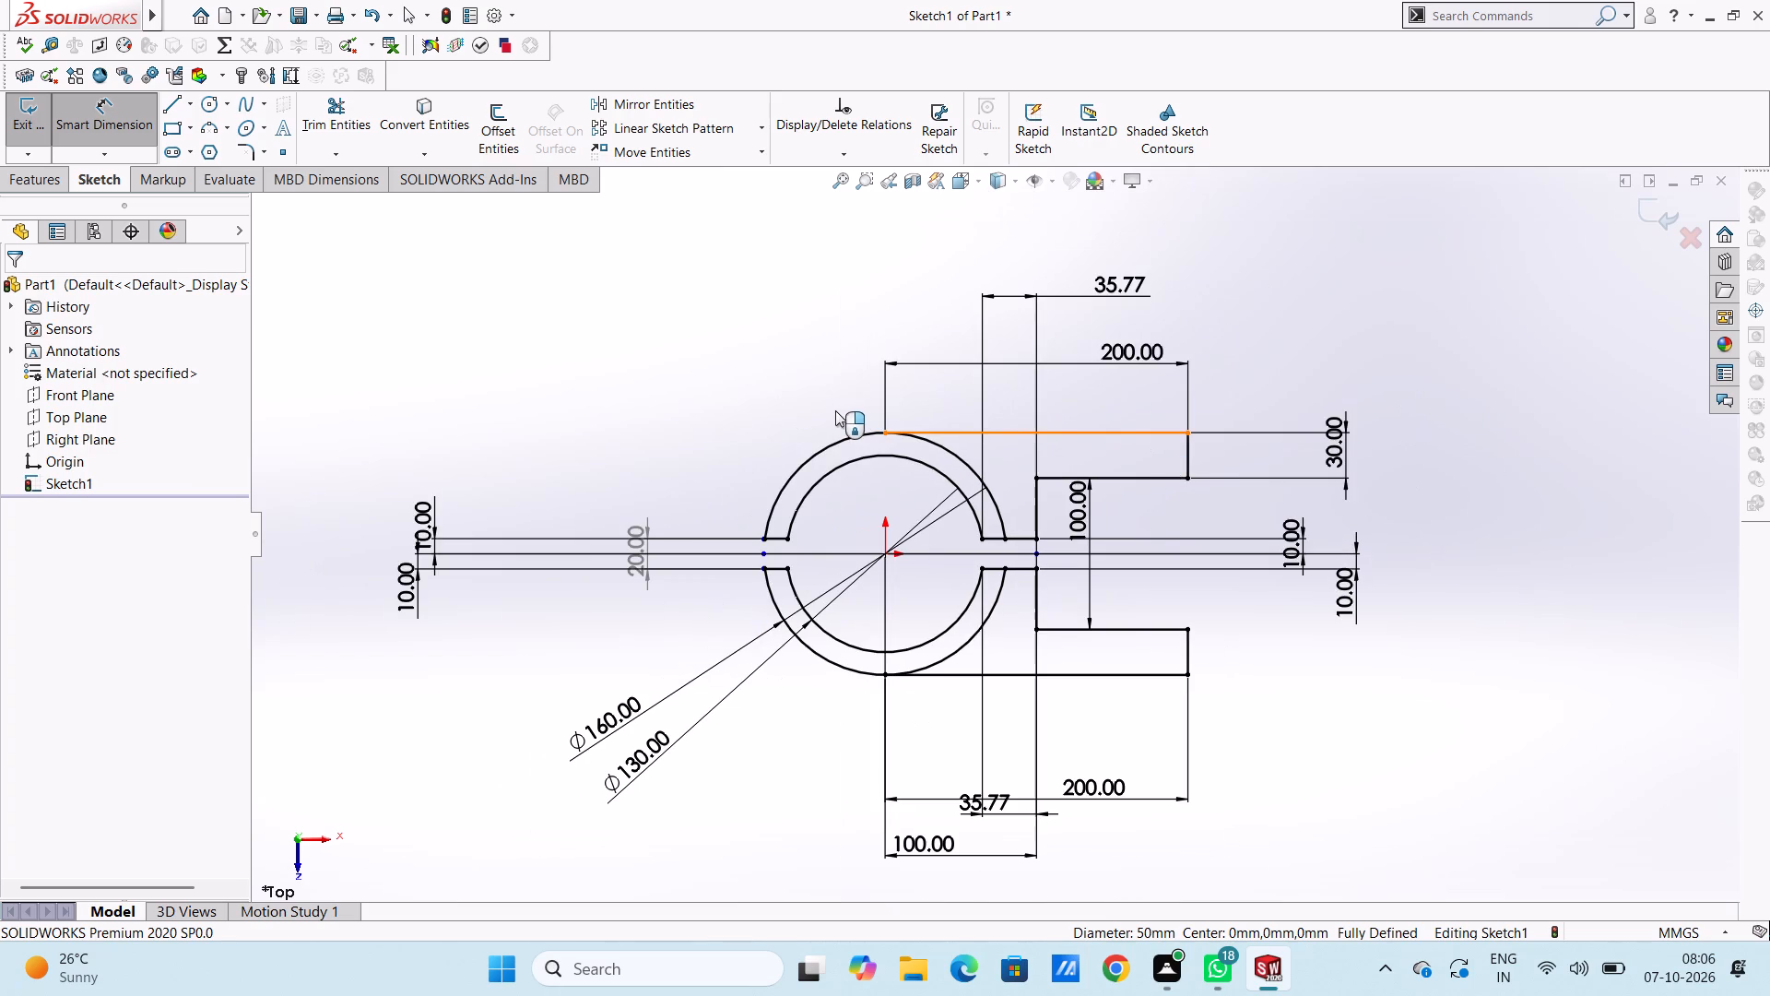
pyautogui.click(133, 128)
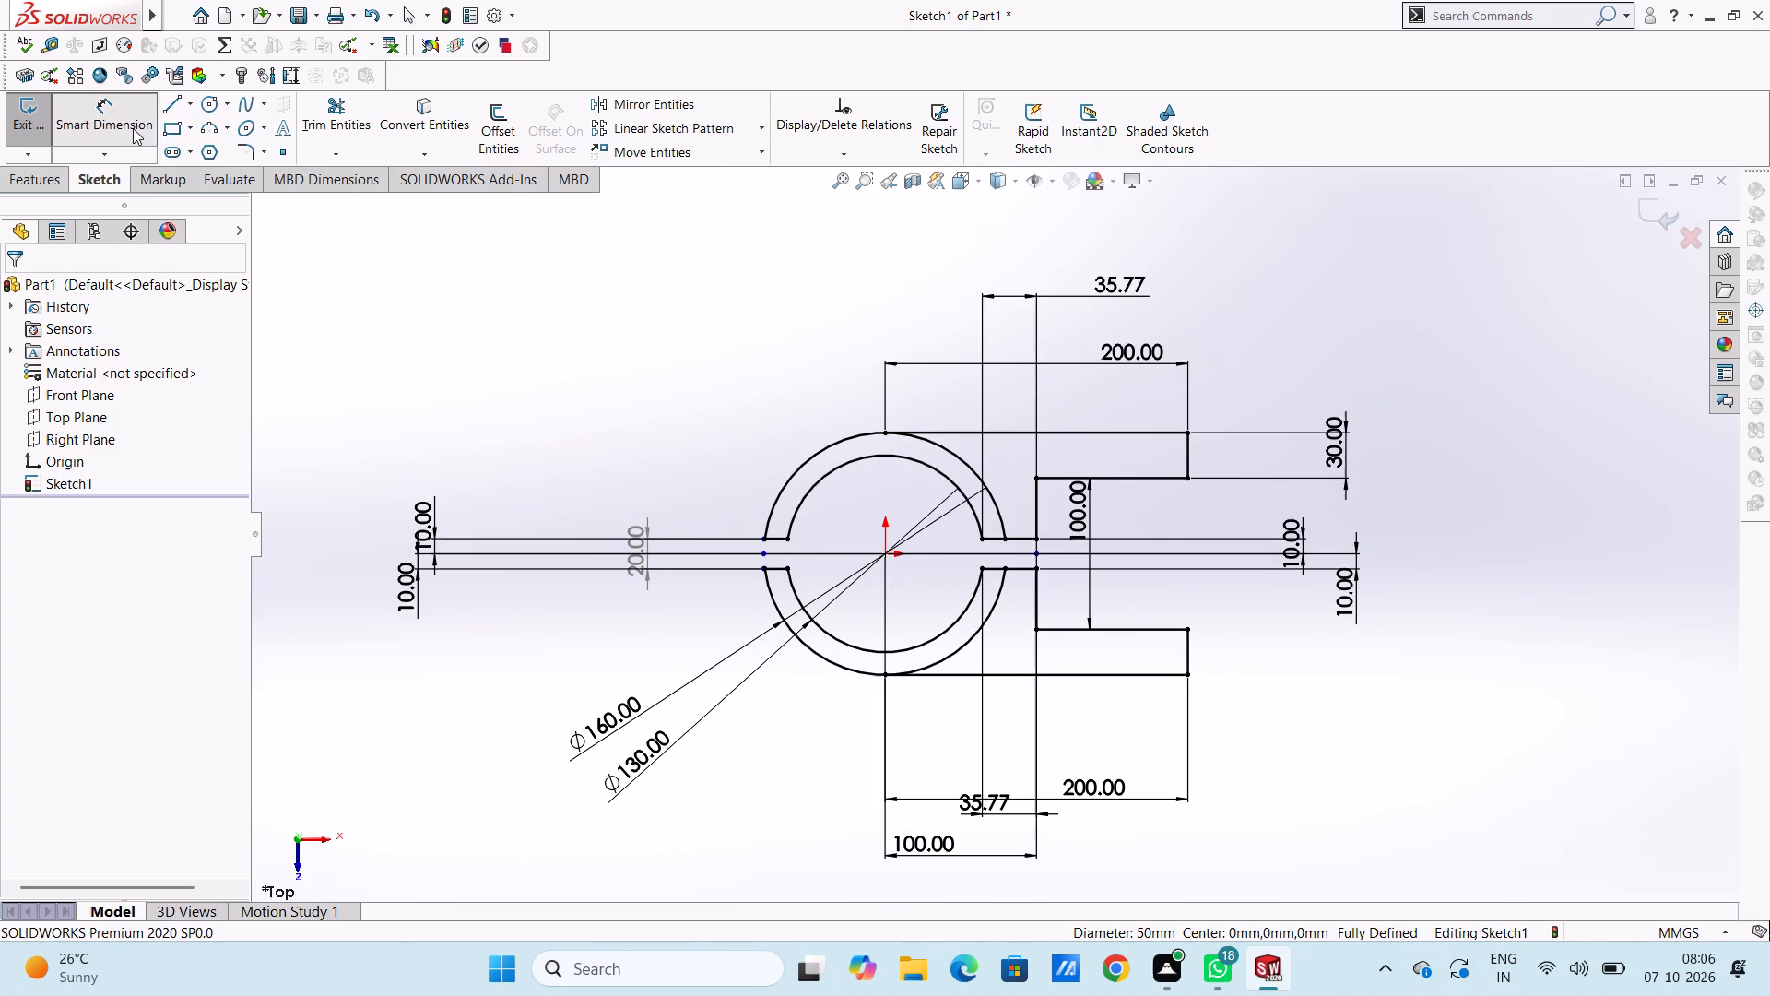
# Extrude the two half-ring regions and the two arm regions of the sketch as a 15 mm blind boss.
pyautogui.click(58, 177)
pyautogui.click(45, 113)
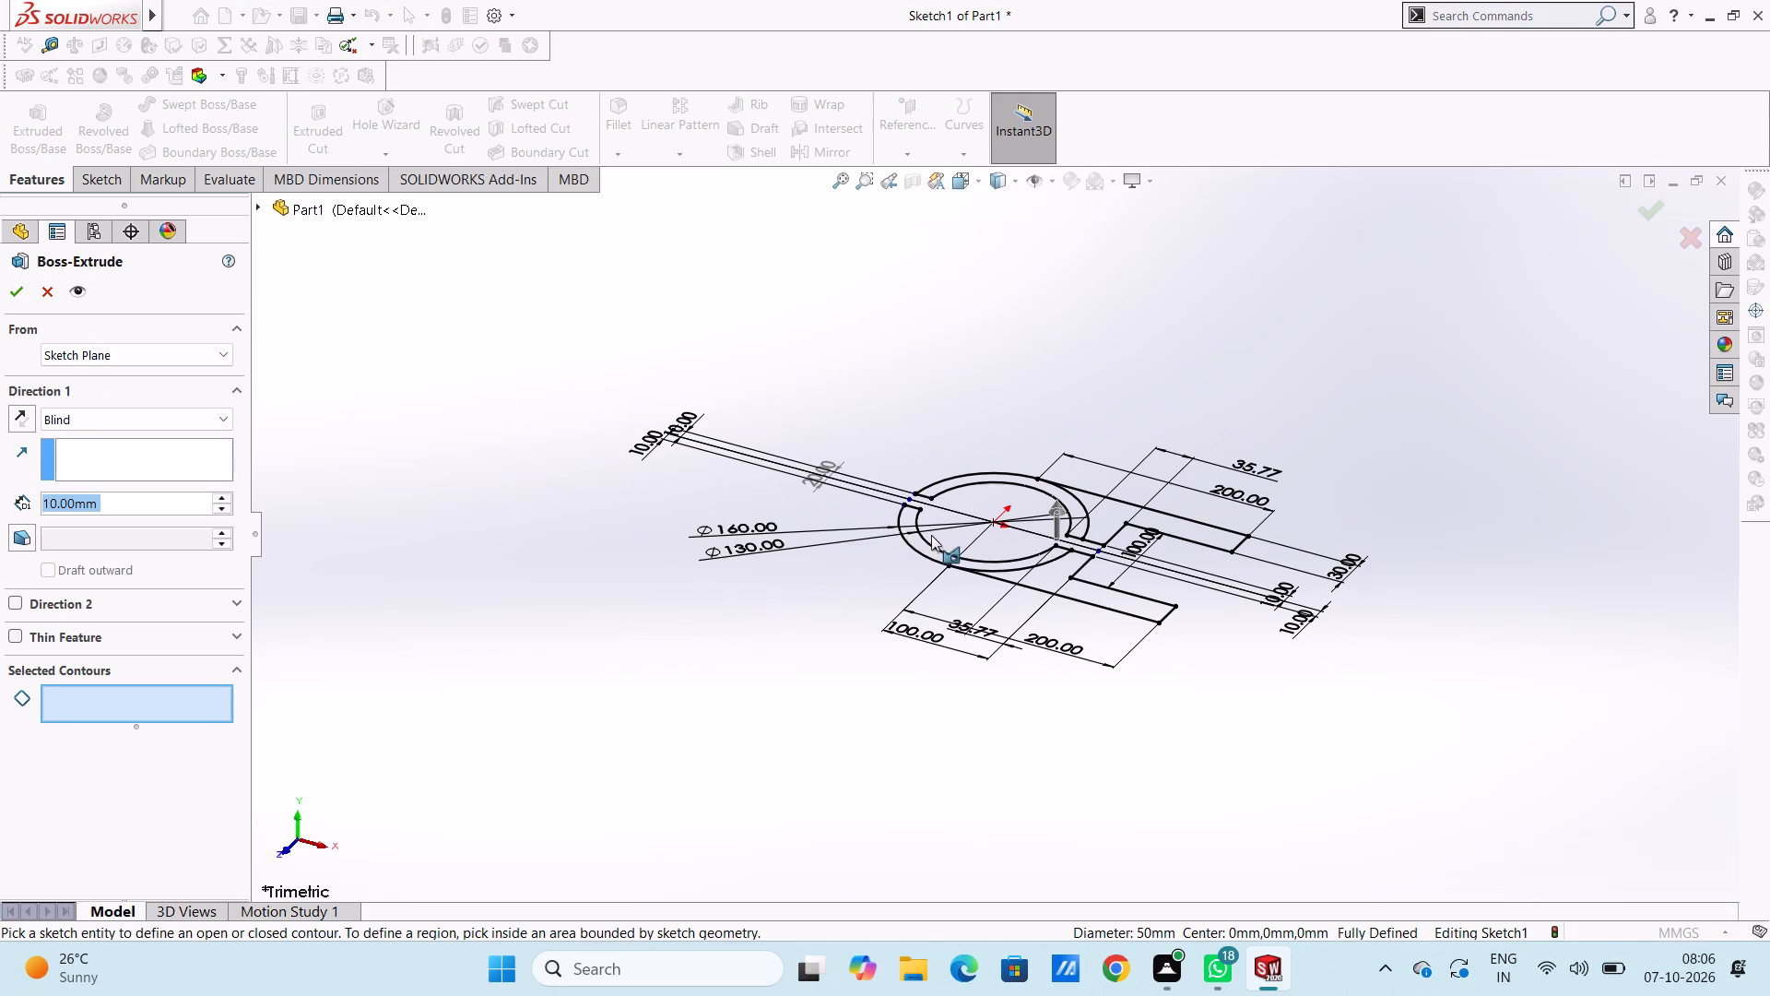
pyautogui.click(934, 554)
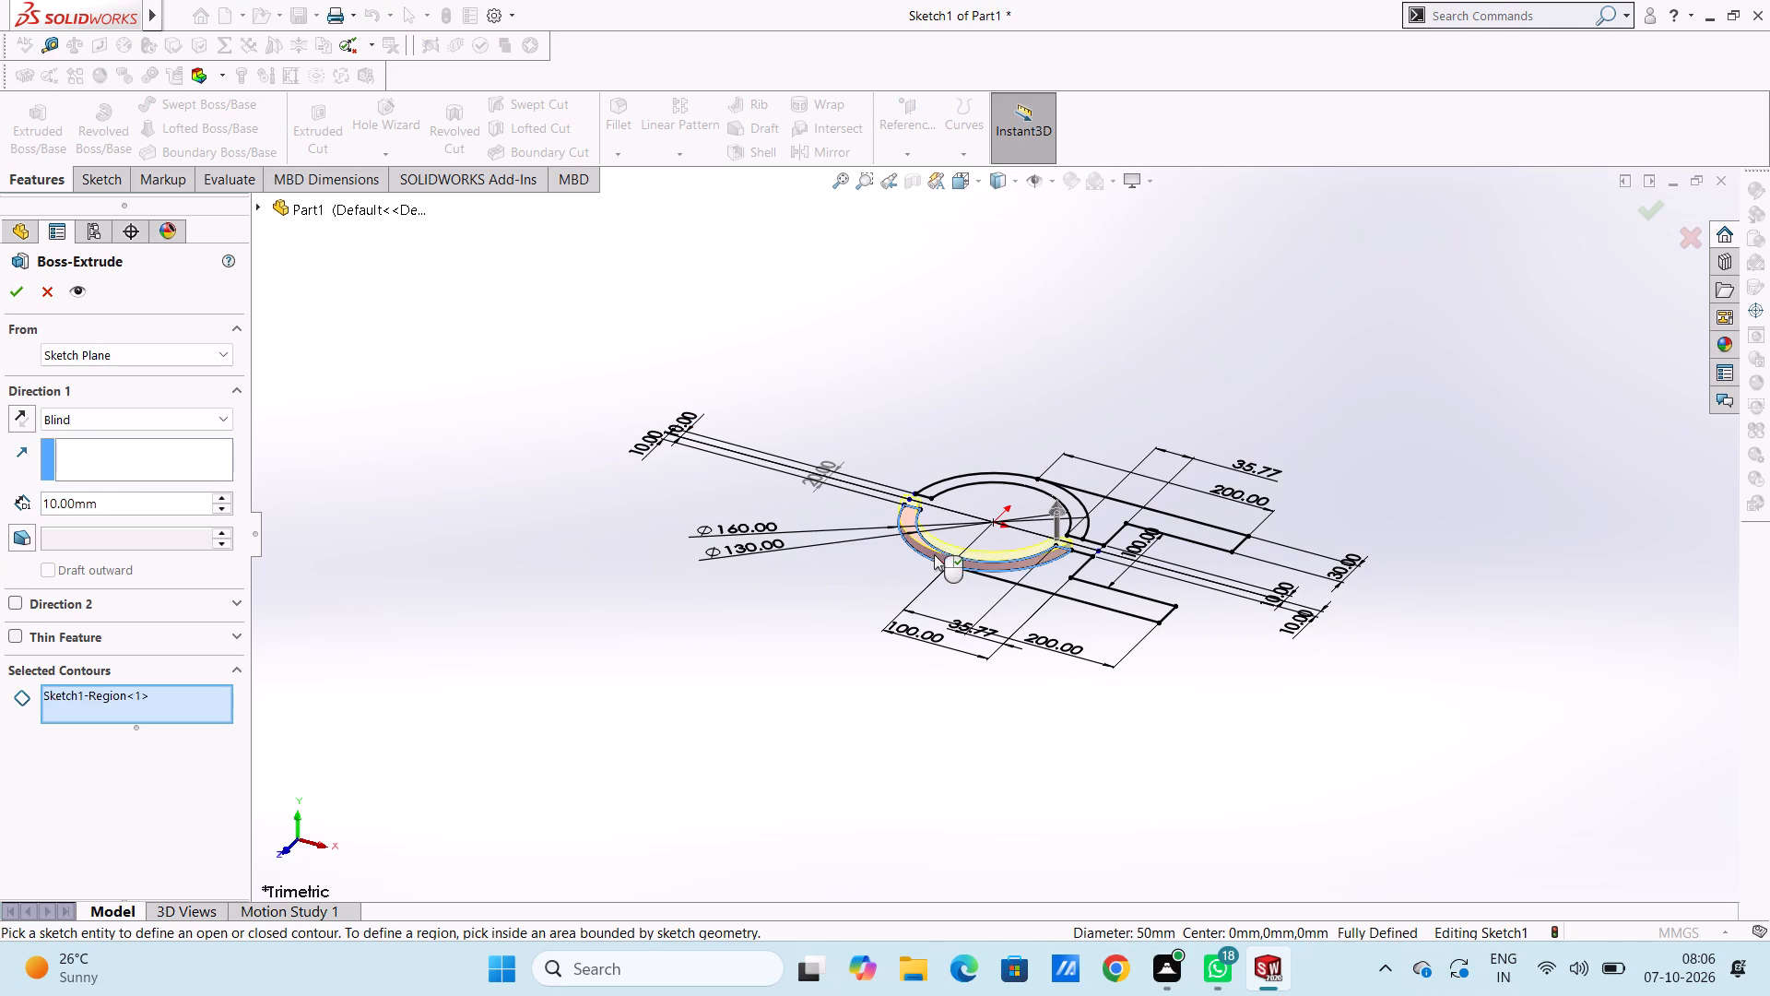
pyautogui.click(1002, 479)
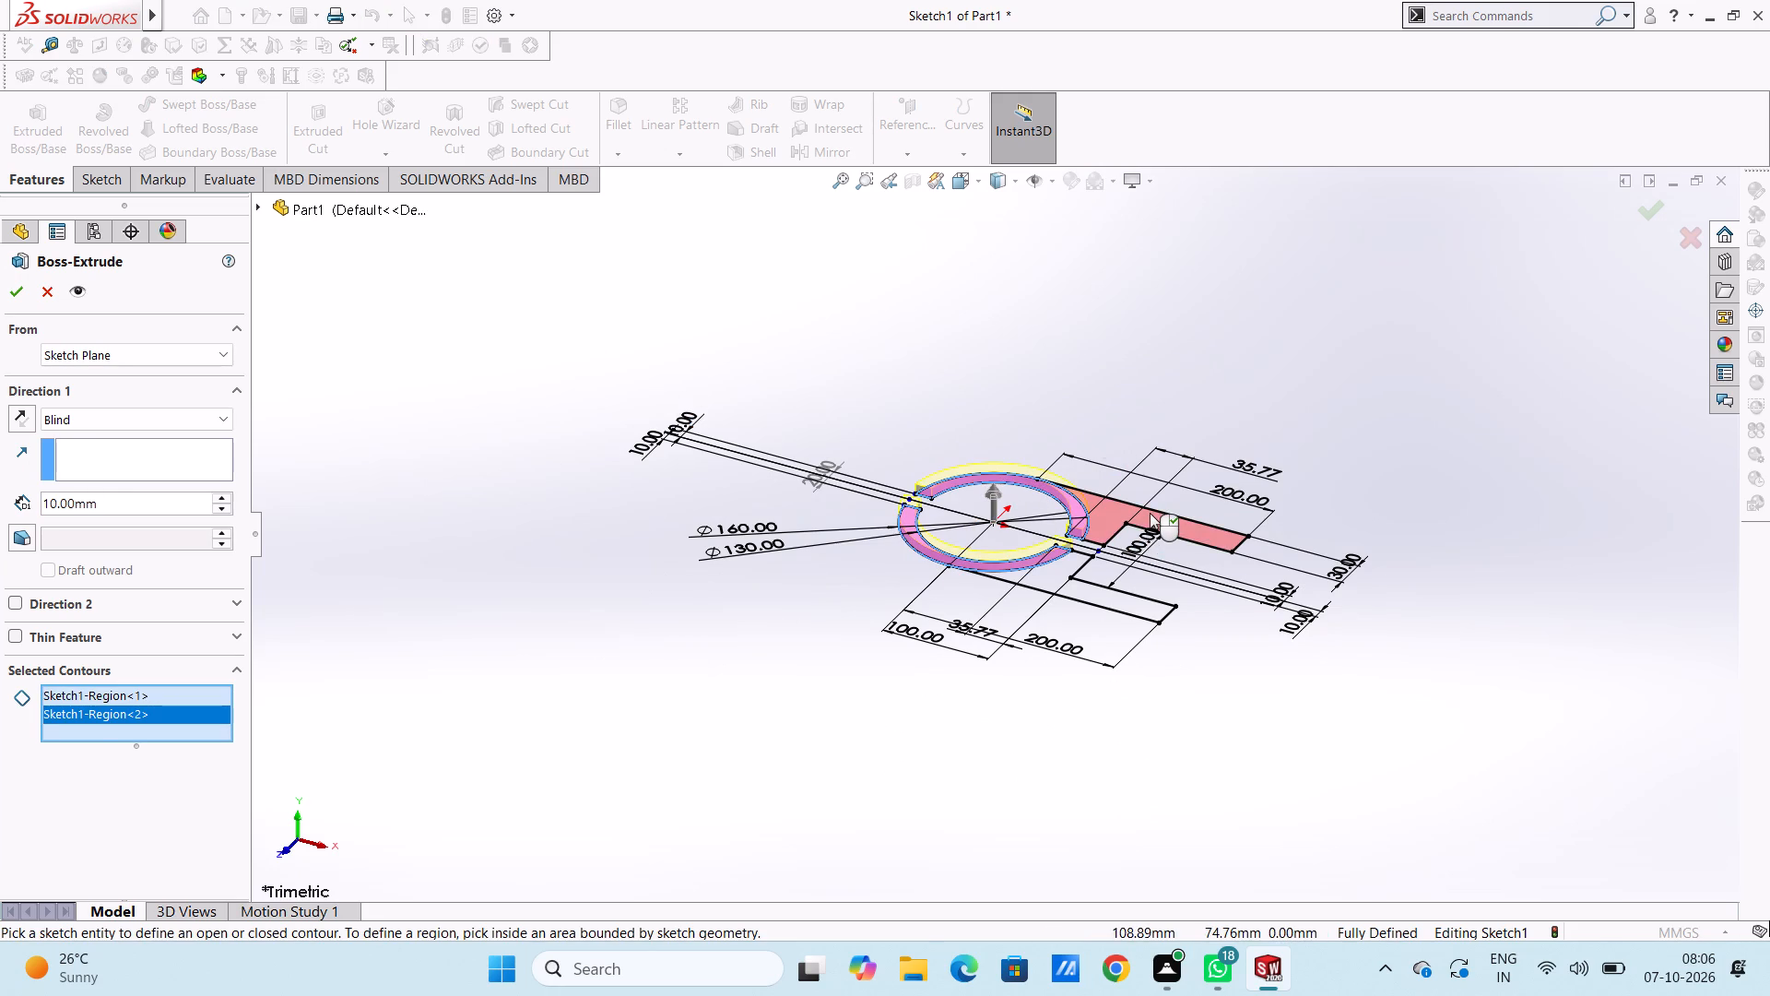
pyautogui.click(1150, 513)
pyautogui.click(1114, 600)
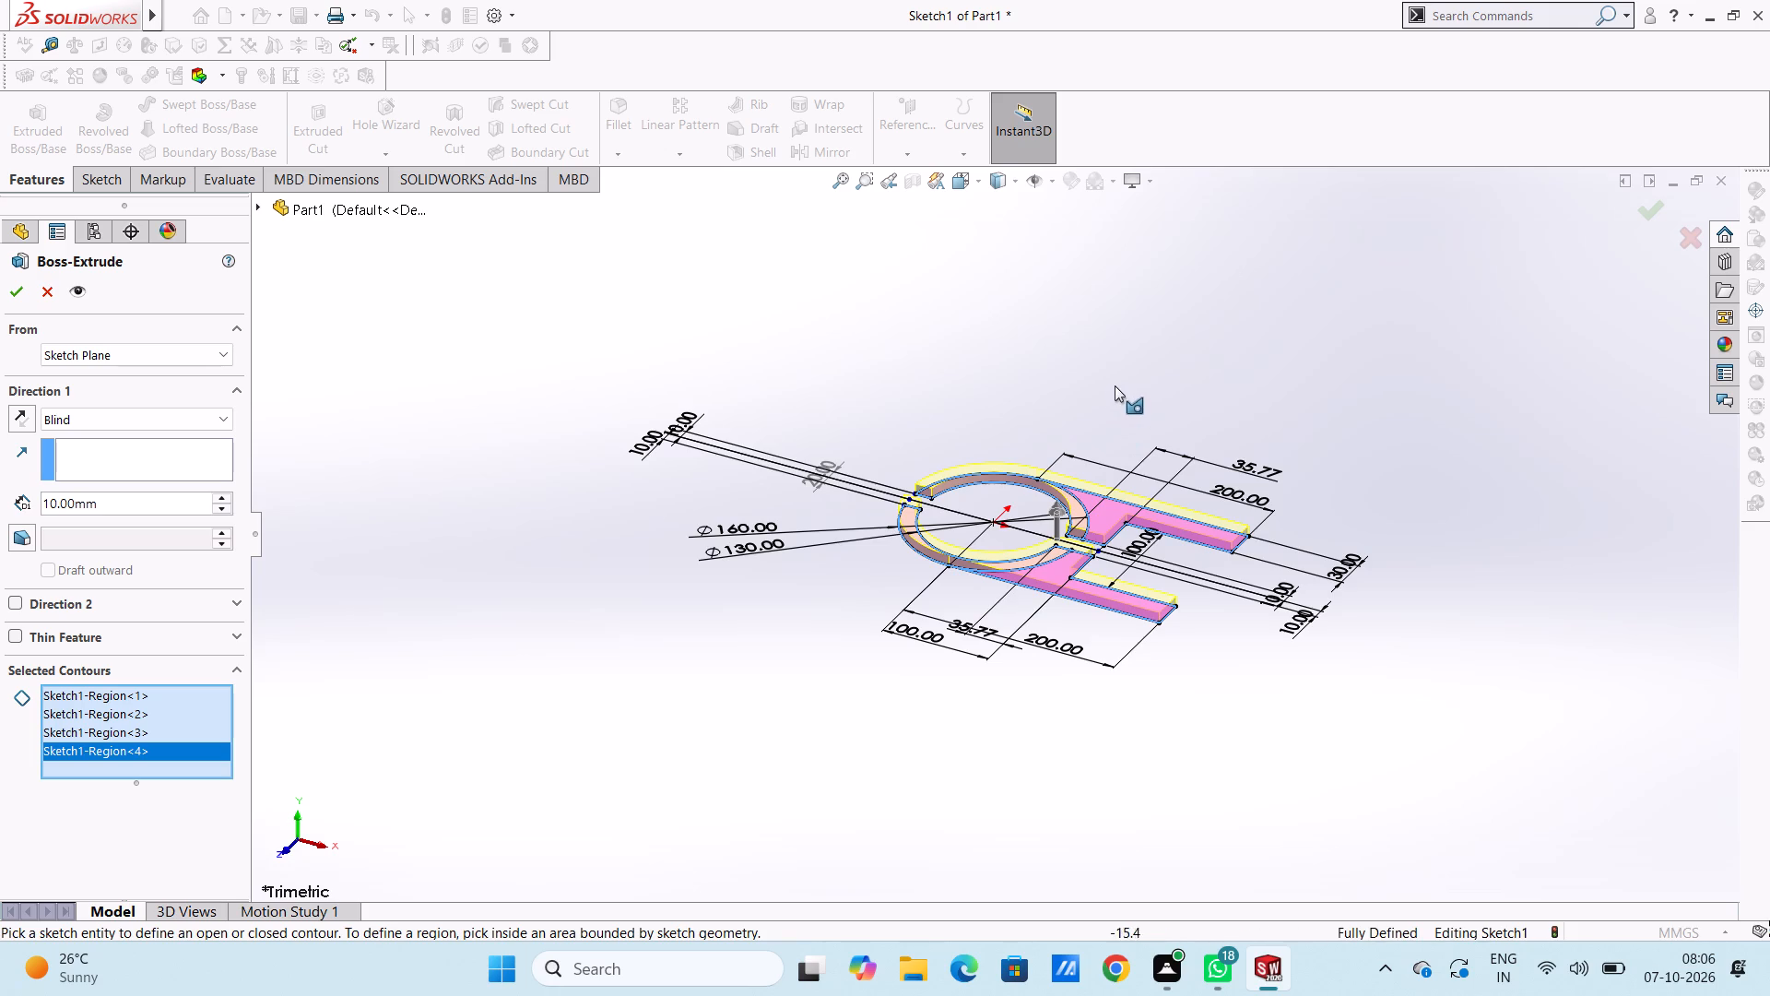
pyautogui.moveTo(1115, 385); pyautogui.dragTo(1109, 594, button='middle')
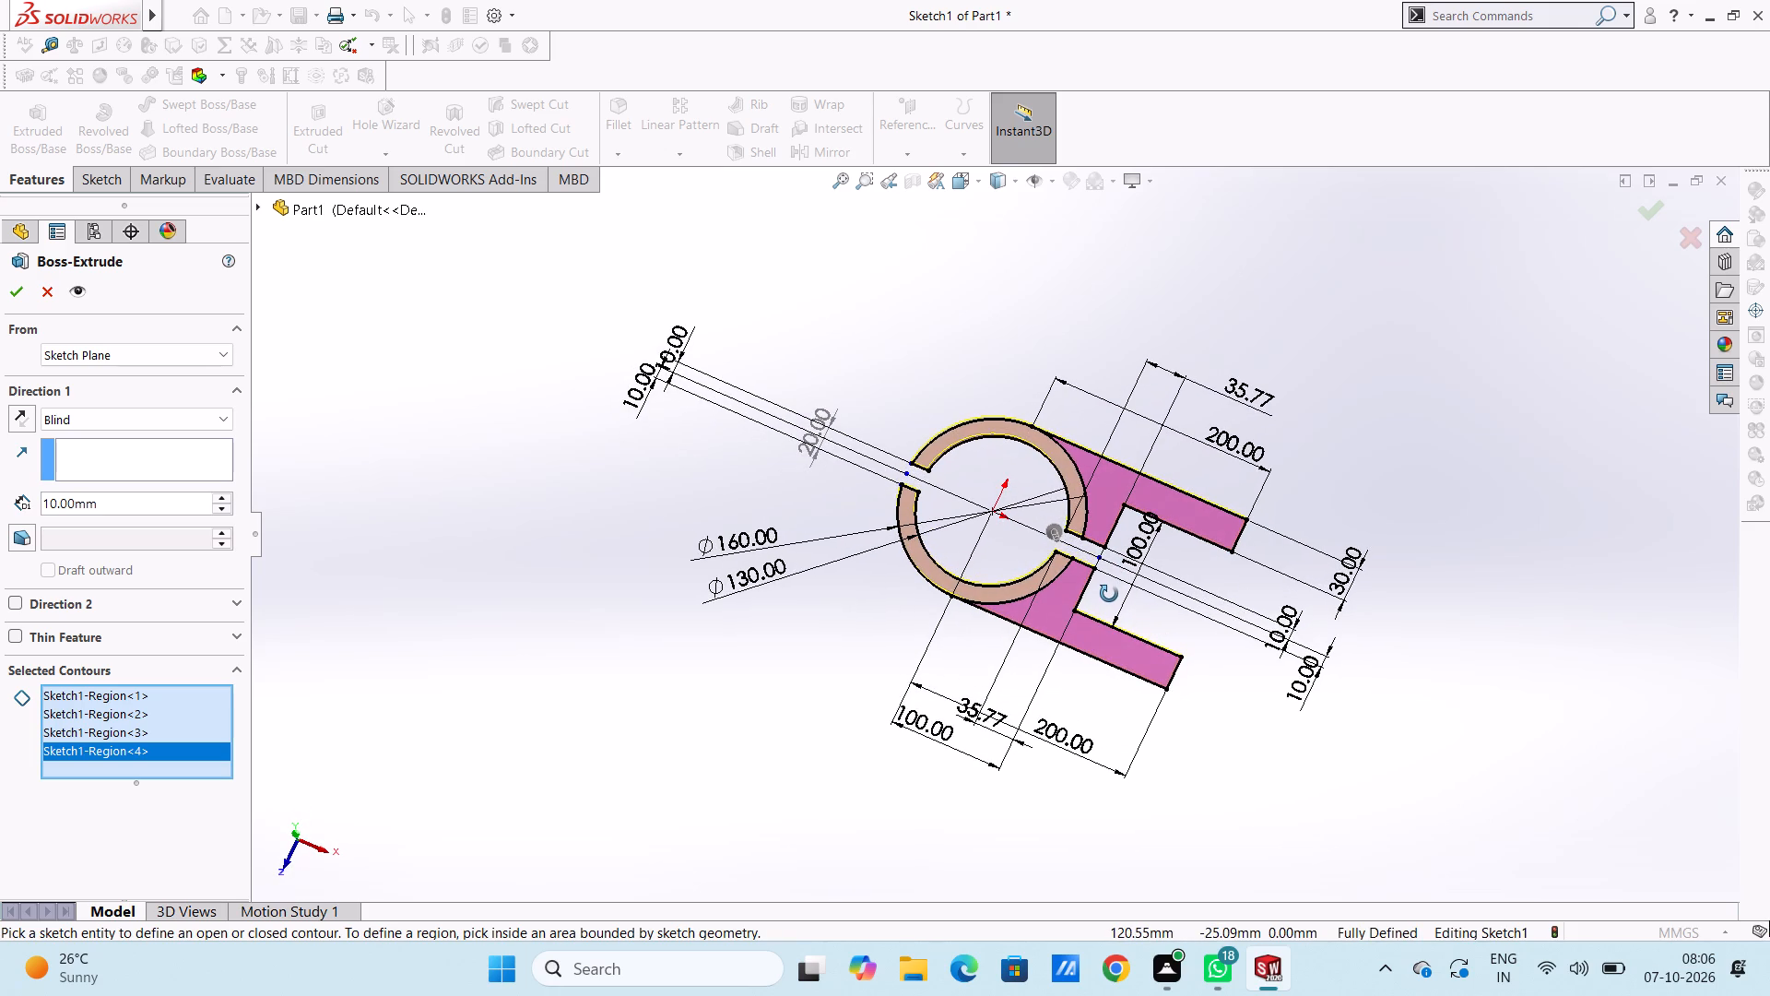
pyautogui.moveTo(1109, 594); pyautogui.dragTo(1118, 469, button='middle')
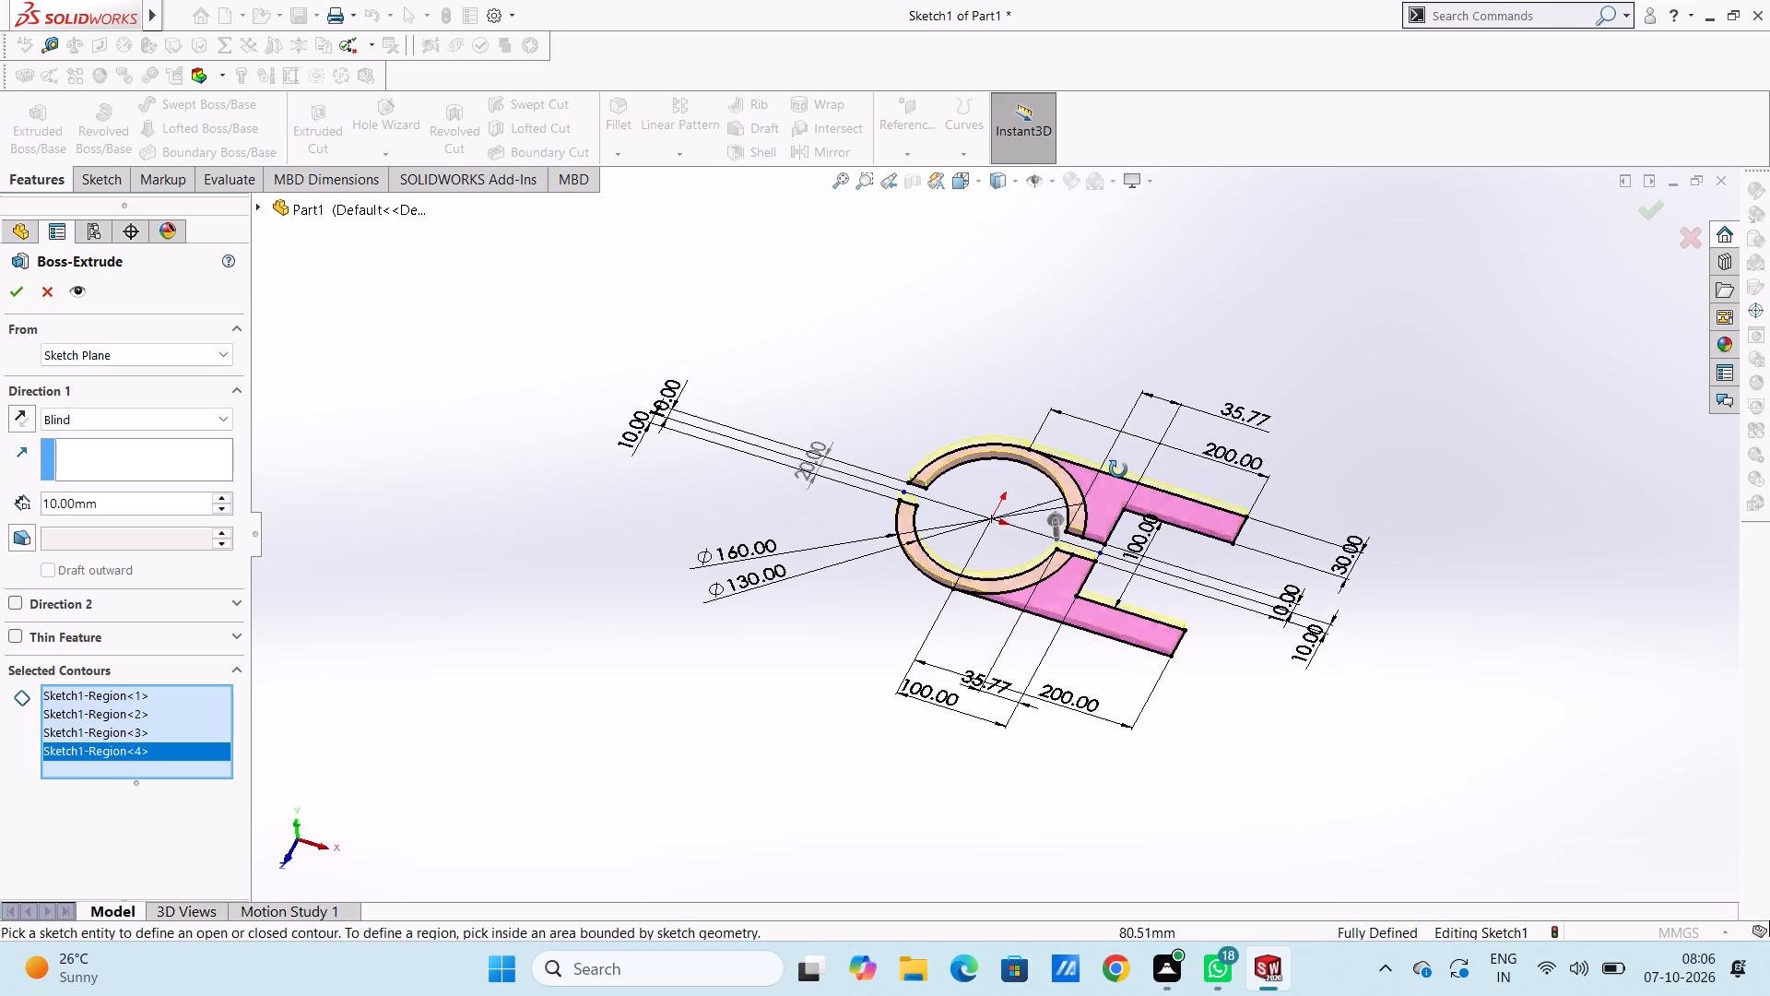
pyautogui.moveTo(1118, 469); pyautogui.dragTo(1147, 424, button='middle')
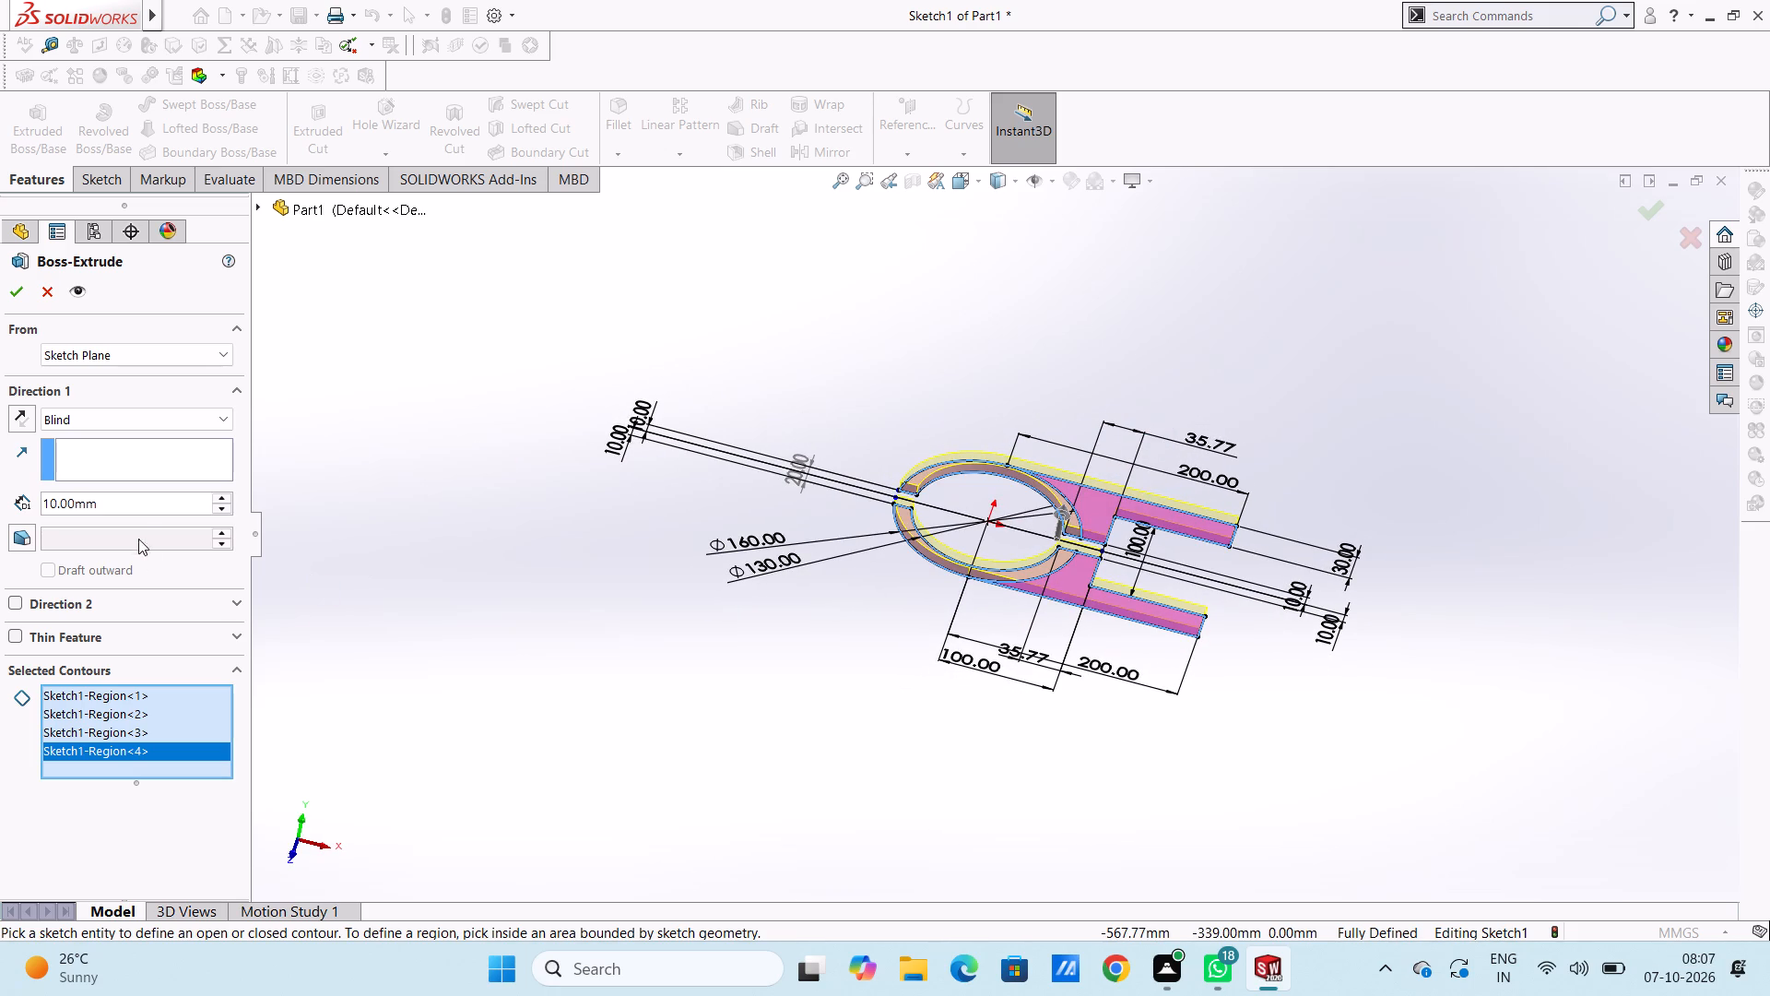
pyautogui.doubleClick(144, 504)
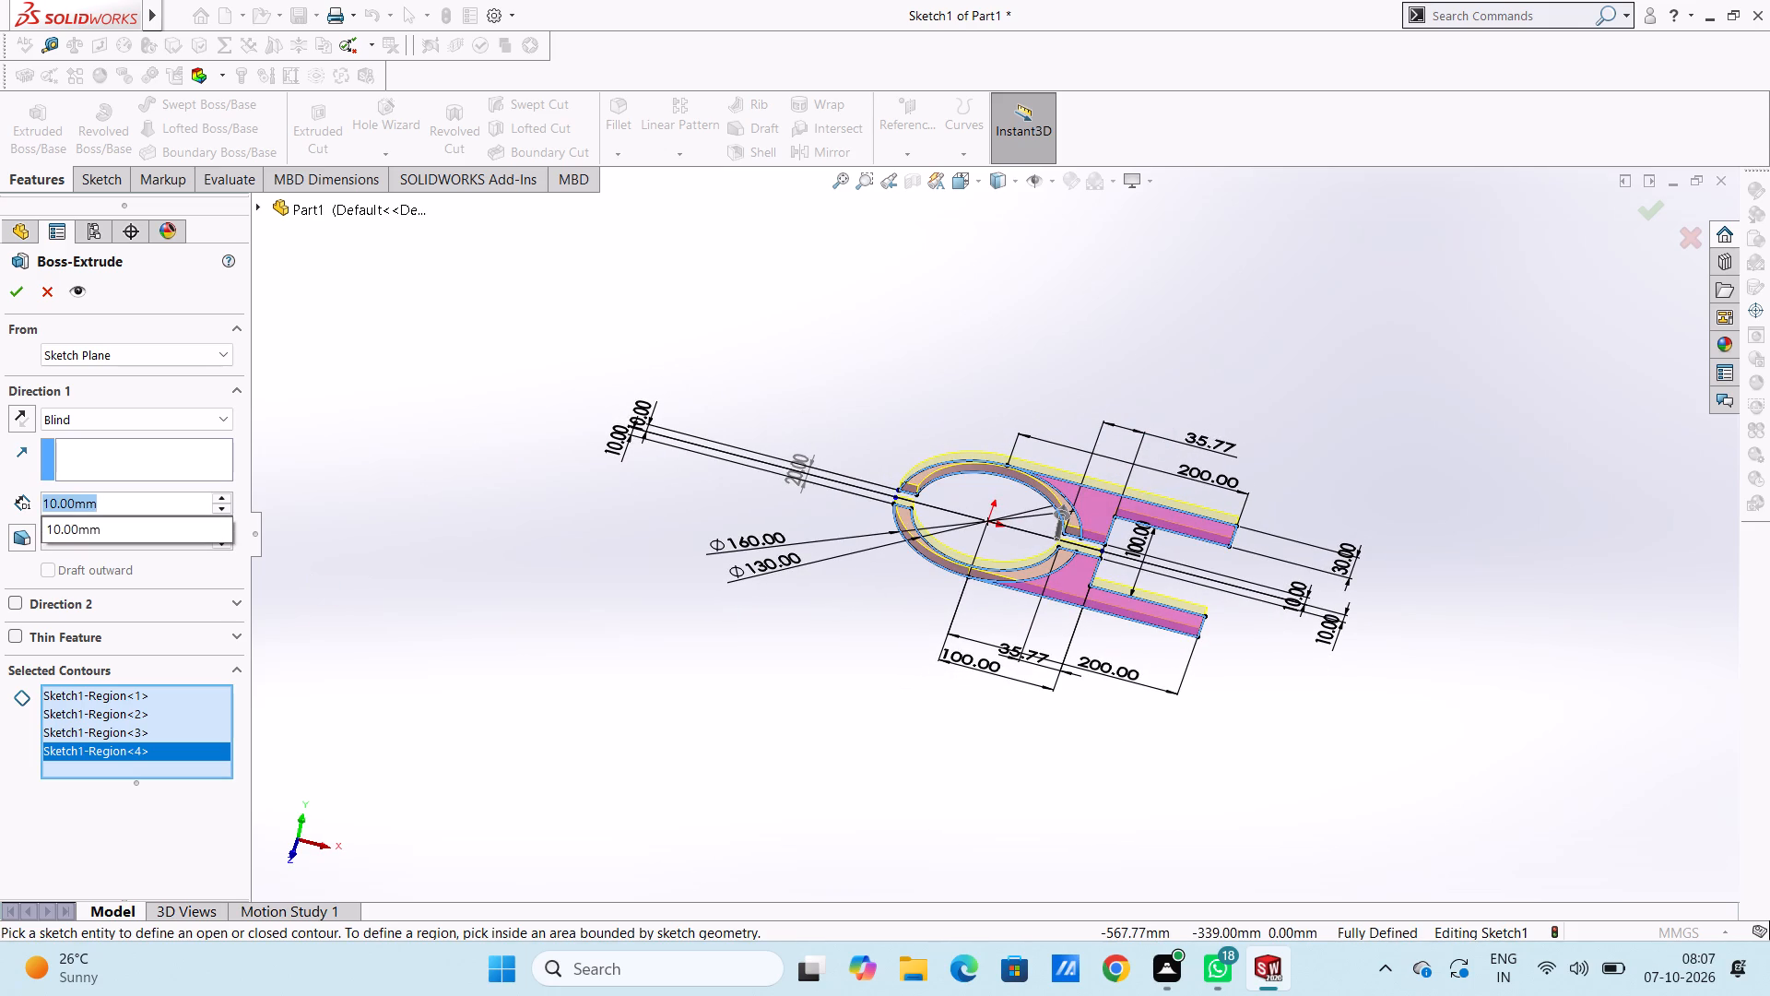
pyautogui.write('15')
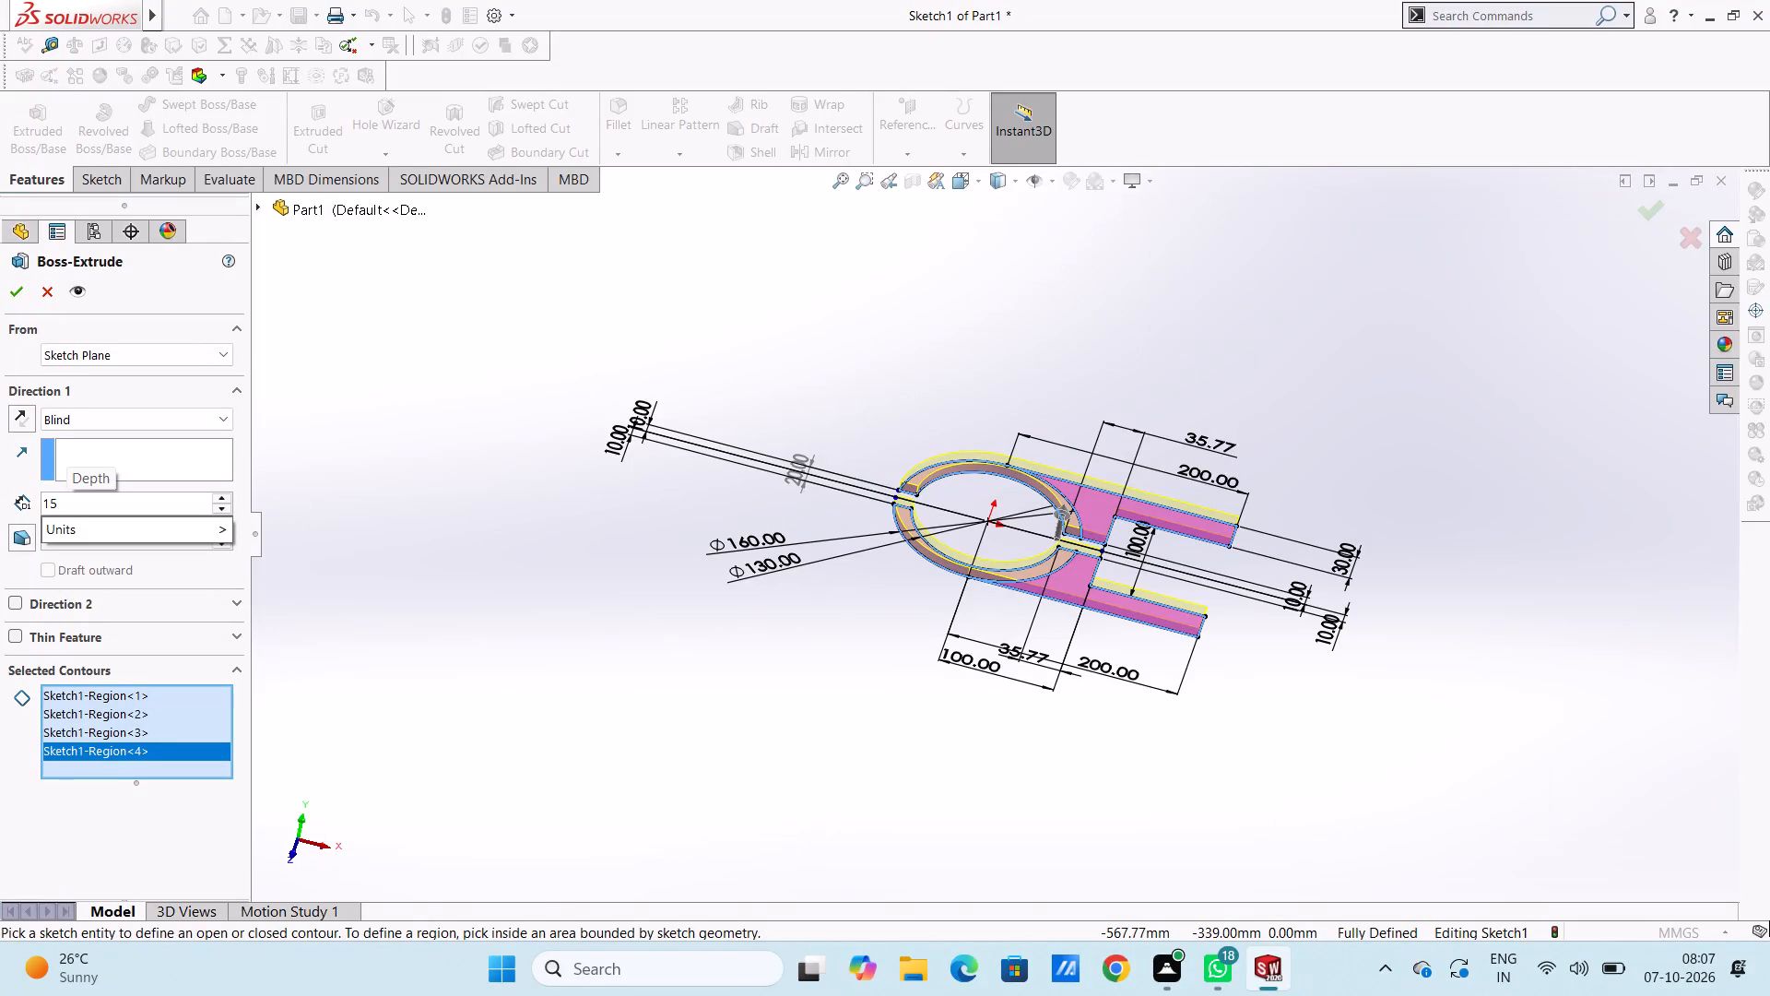
pyautogui.press('Return')
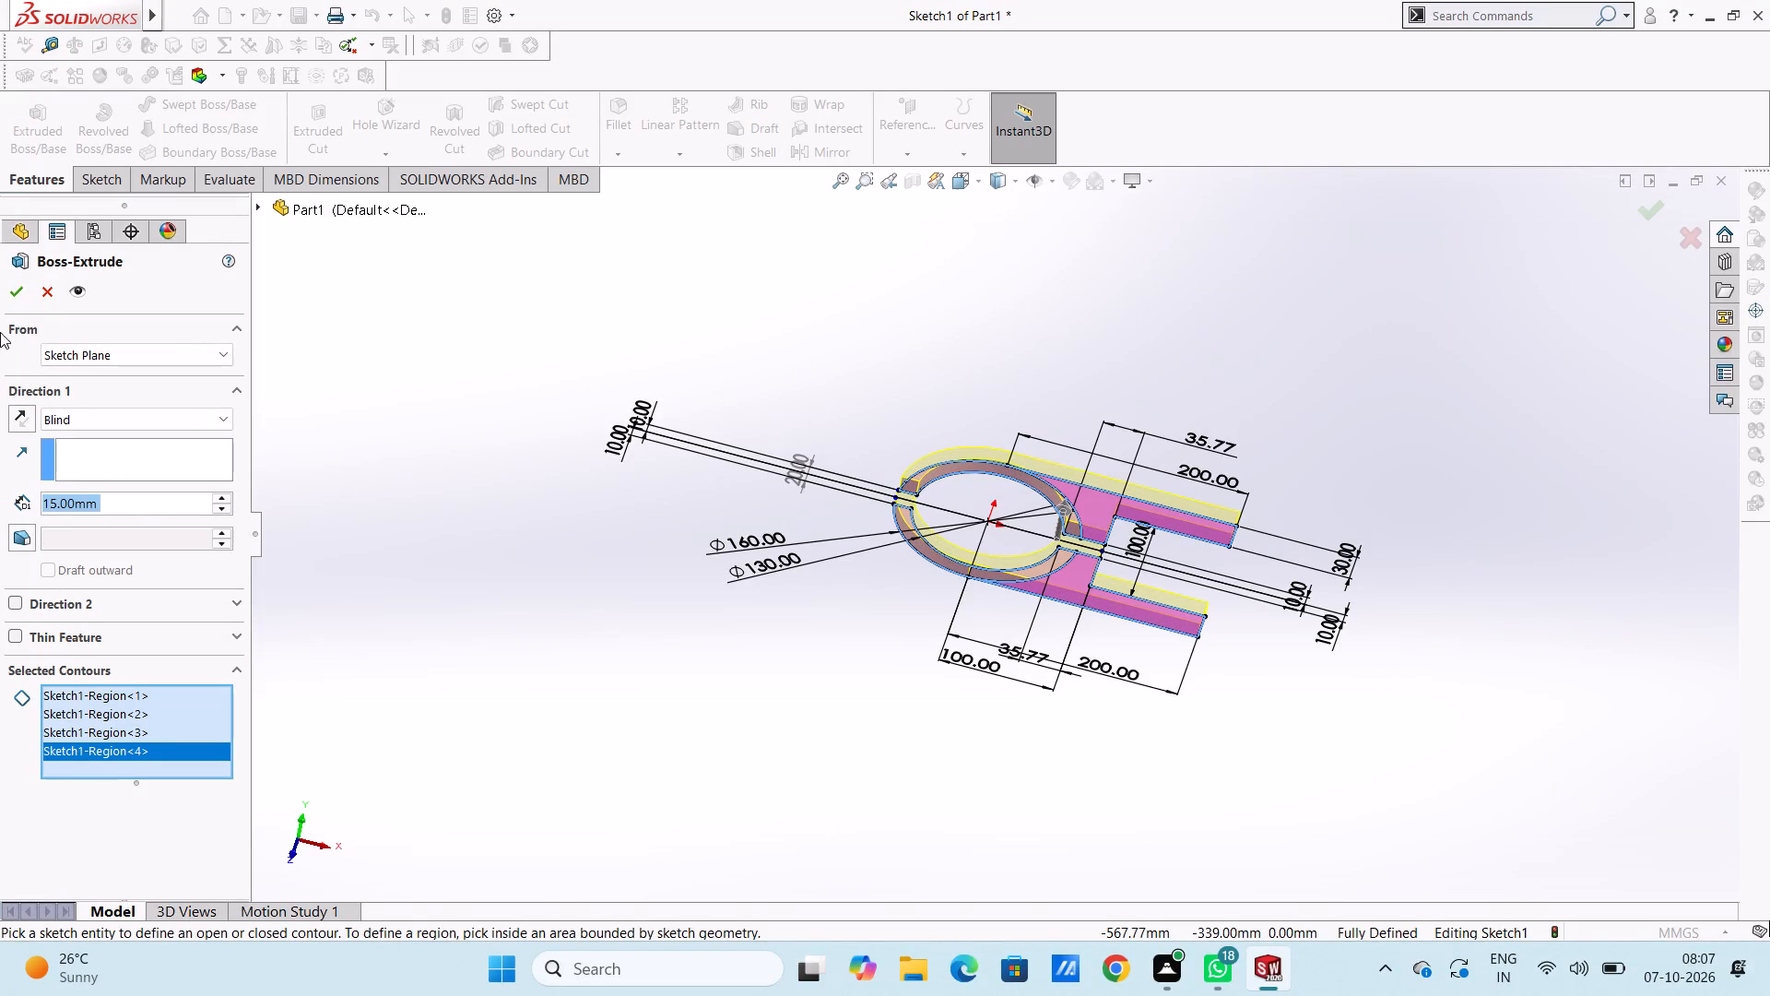
pyautogui.click(21, 294)
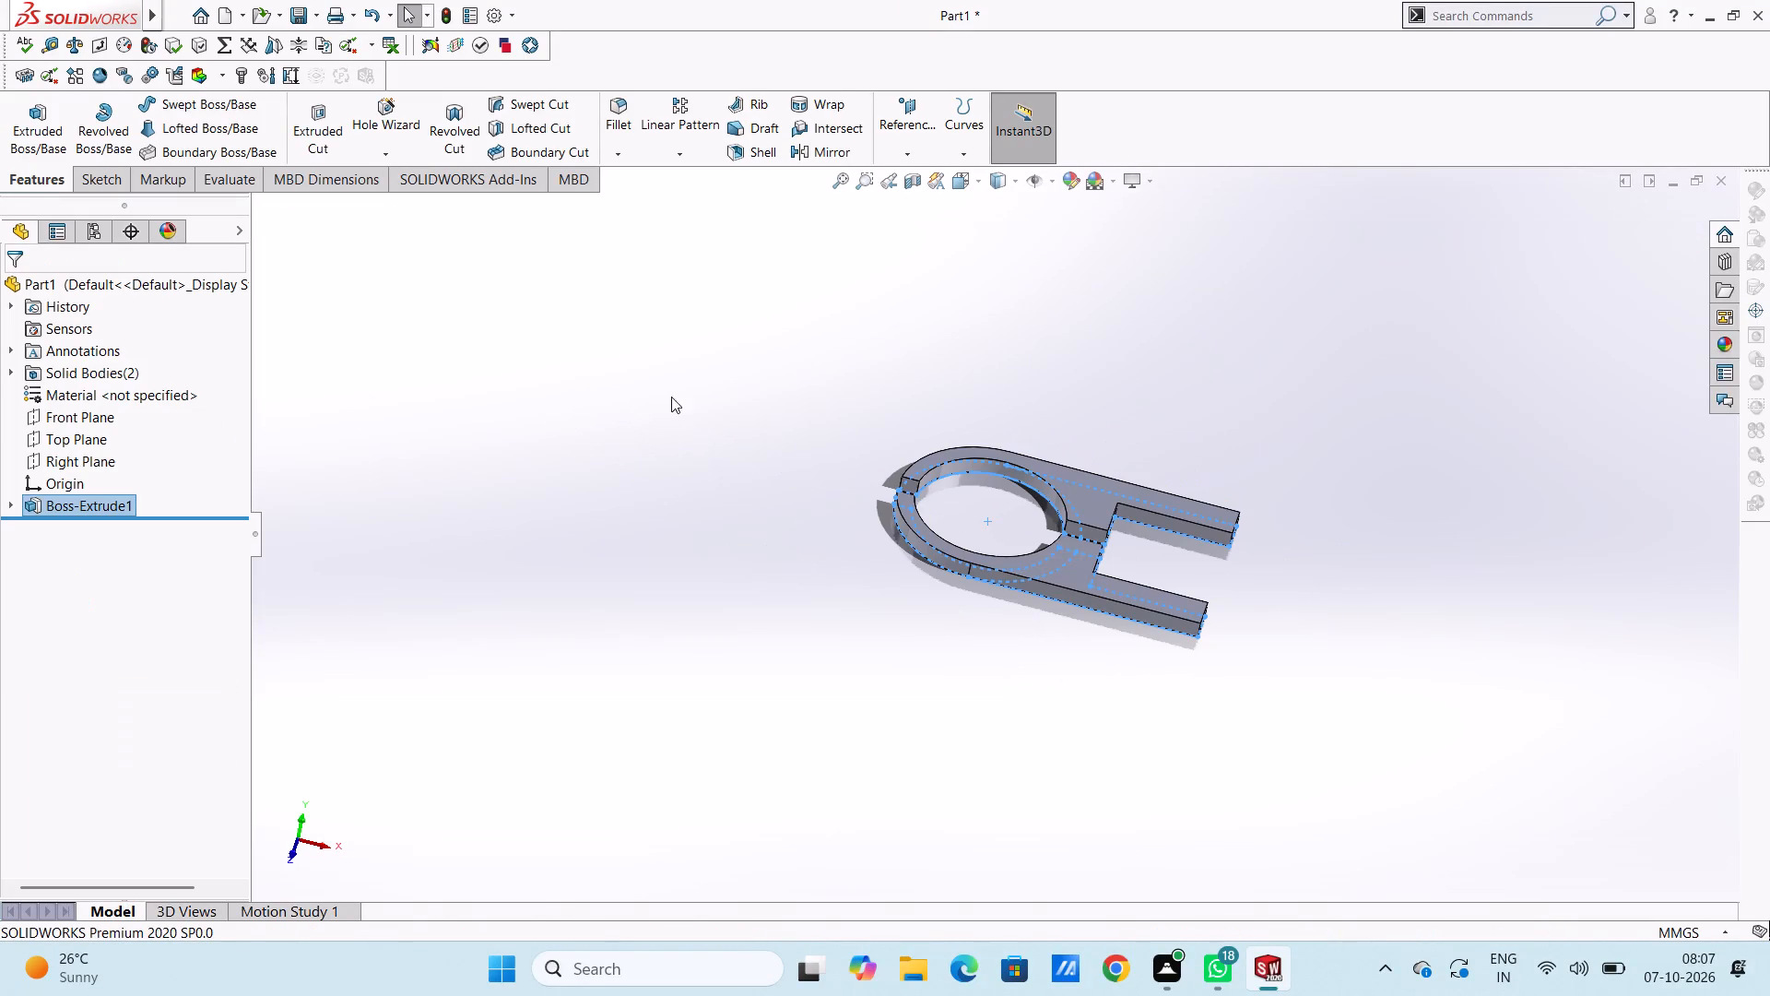
# Start a new sketch on the bottom face of the extruded upper half body, viewed from the Bottom.
pyautogui.click(703, 391)
pyautogui.moveTo(900, 362); pyautogui.dragTo(844, 524, button='middle')
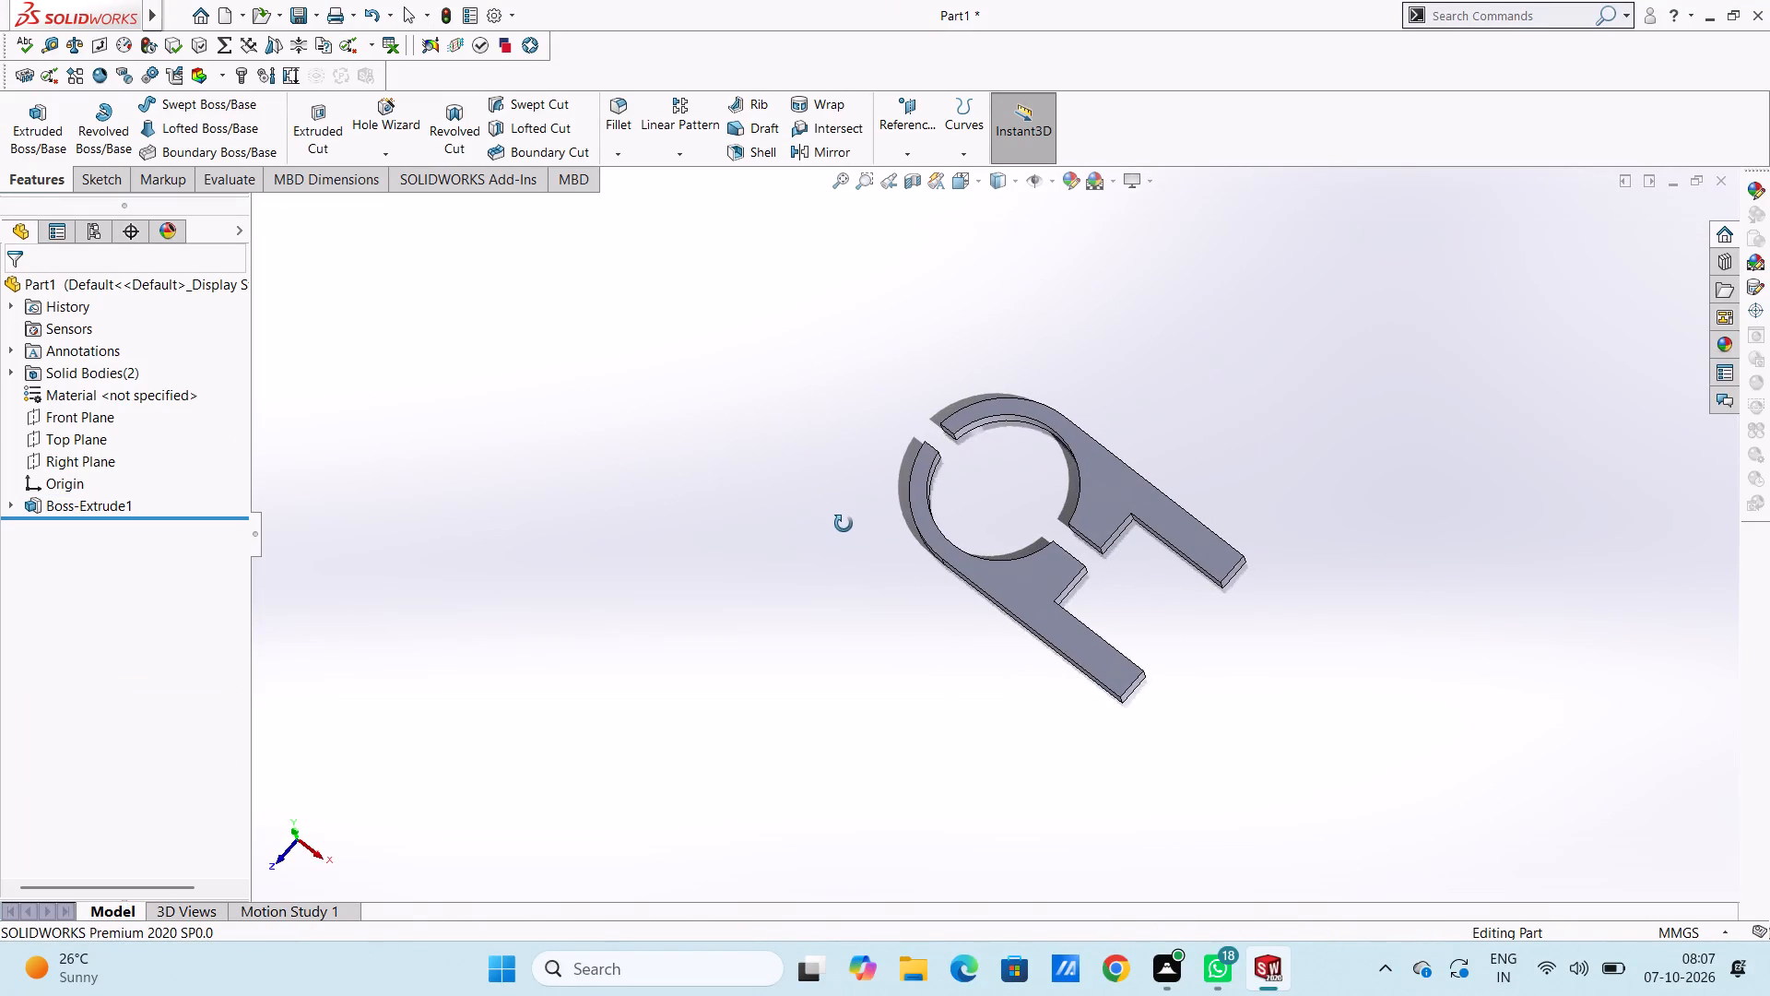
pyautogui.moveTo(844, 524); pyautogui.dragTo(826, 548, button='middle')
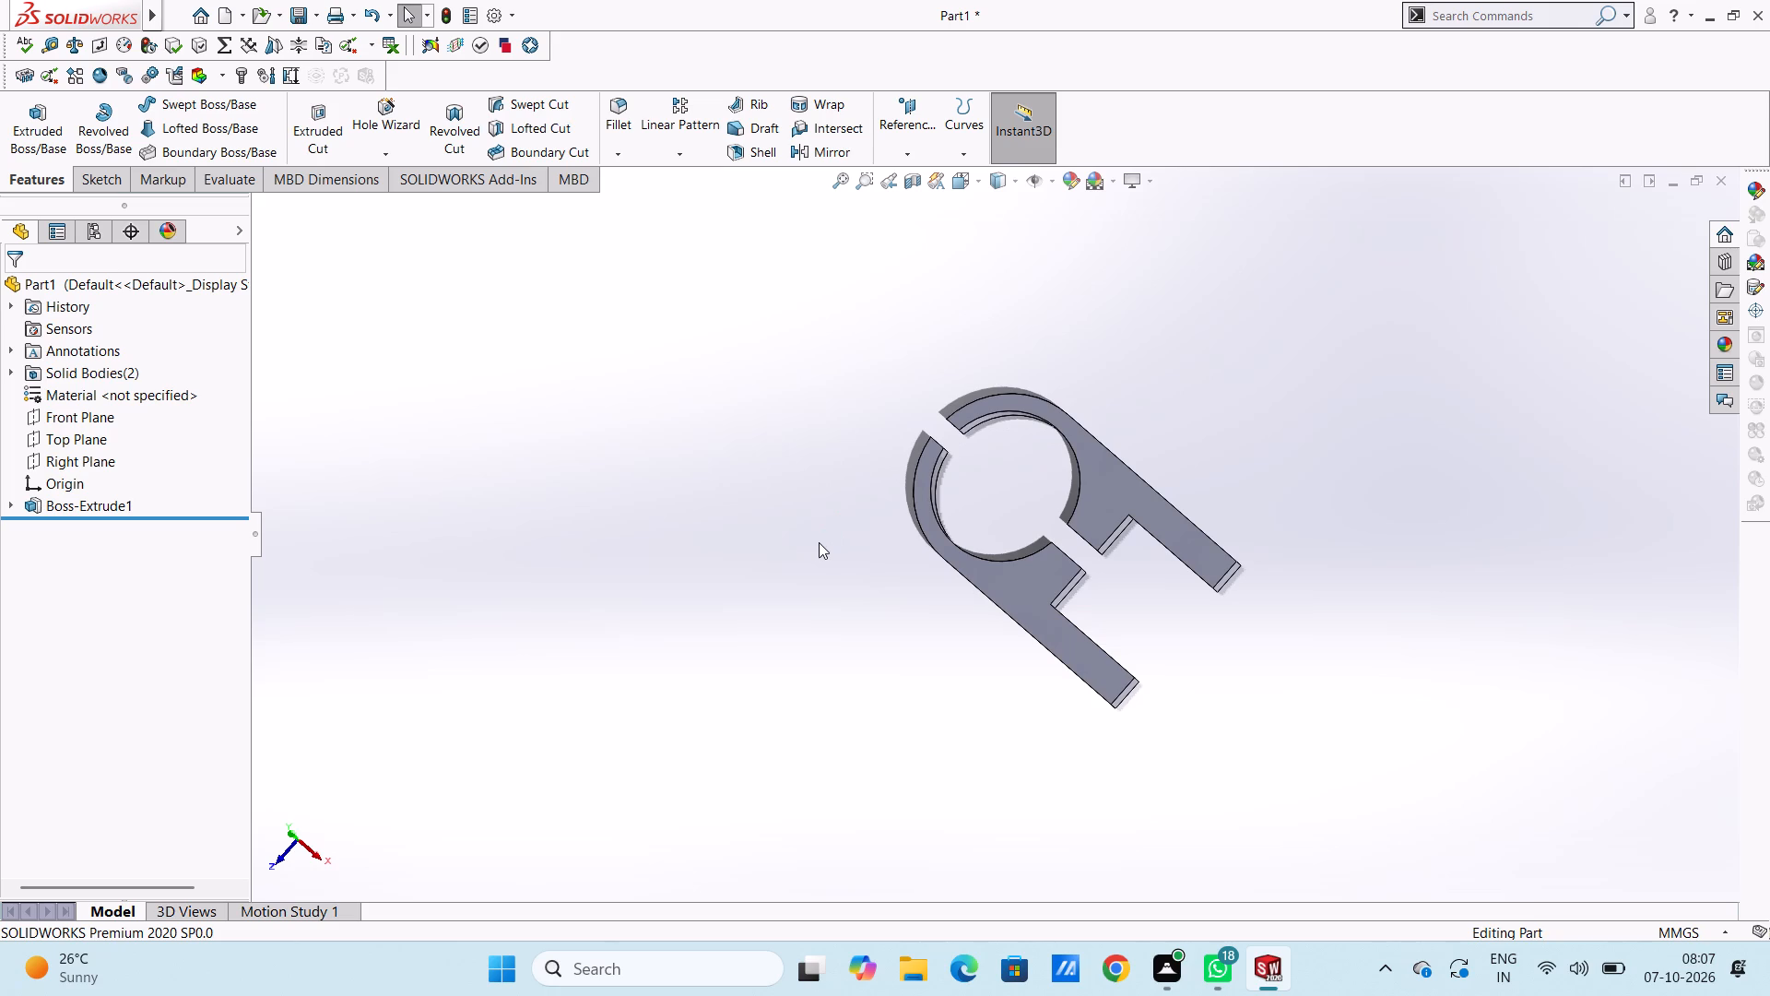
pyautogui.moveTo(818, 542); pyautogui.dragTo(876, 481, button='middle')
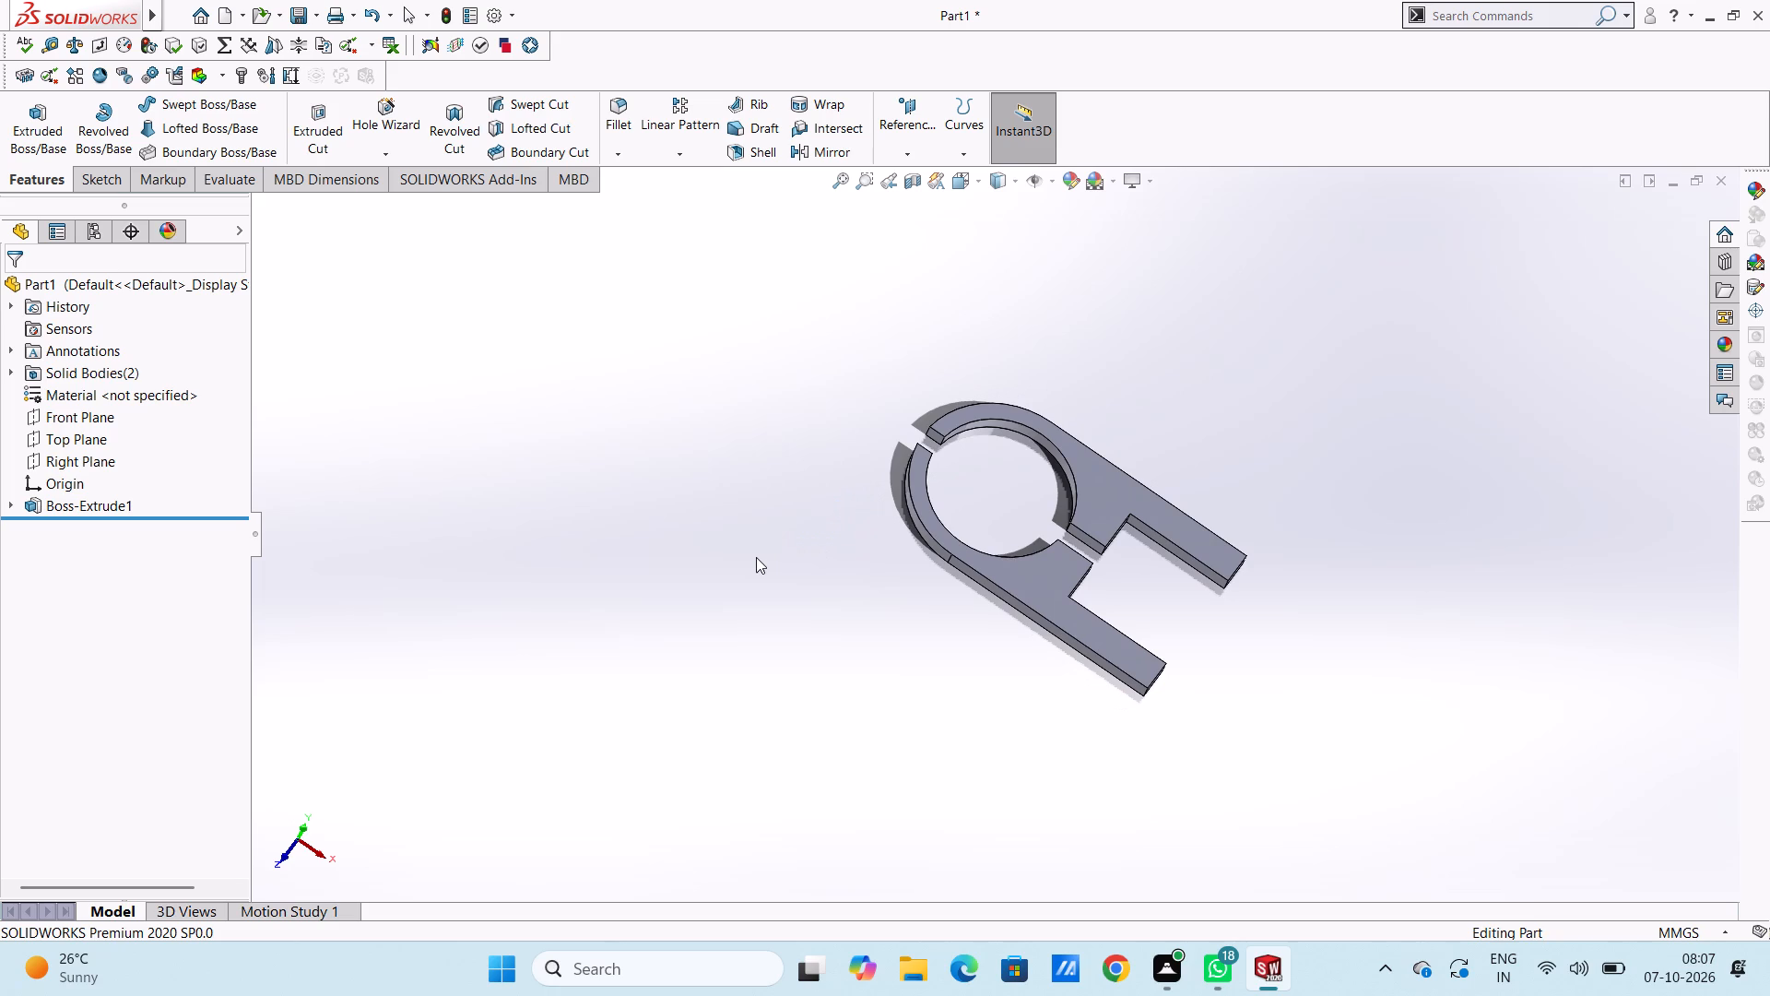
pyautogui.hotkey('ctrl', '5')
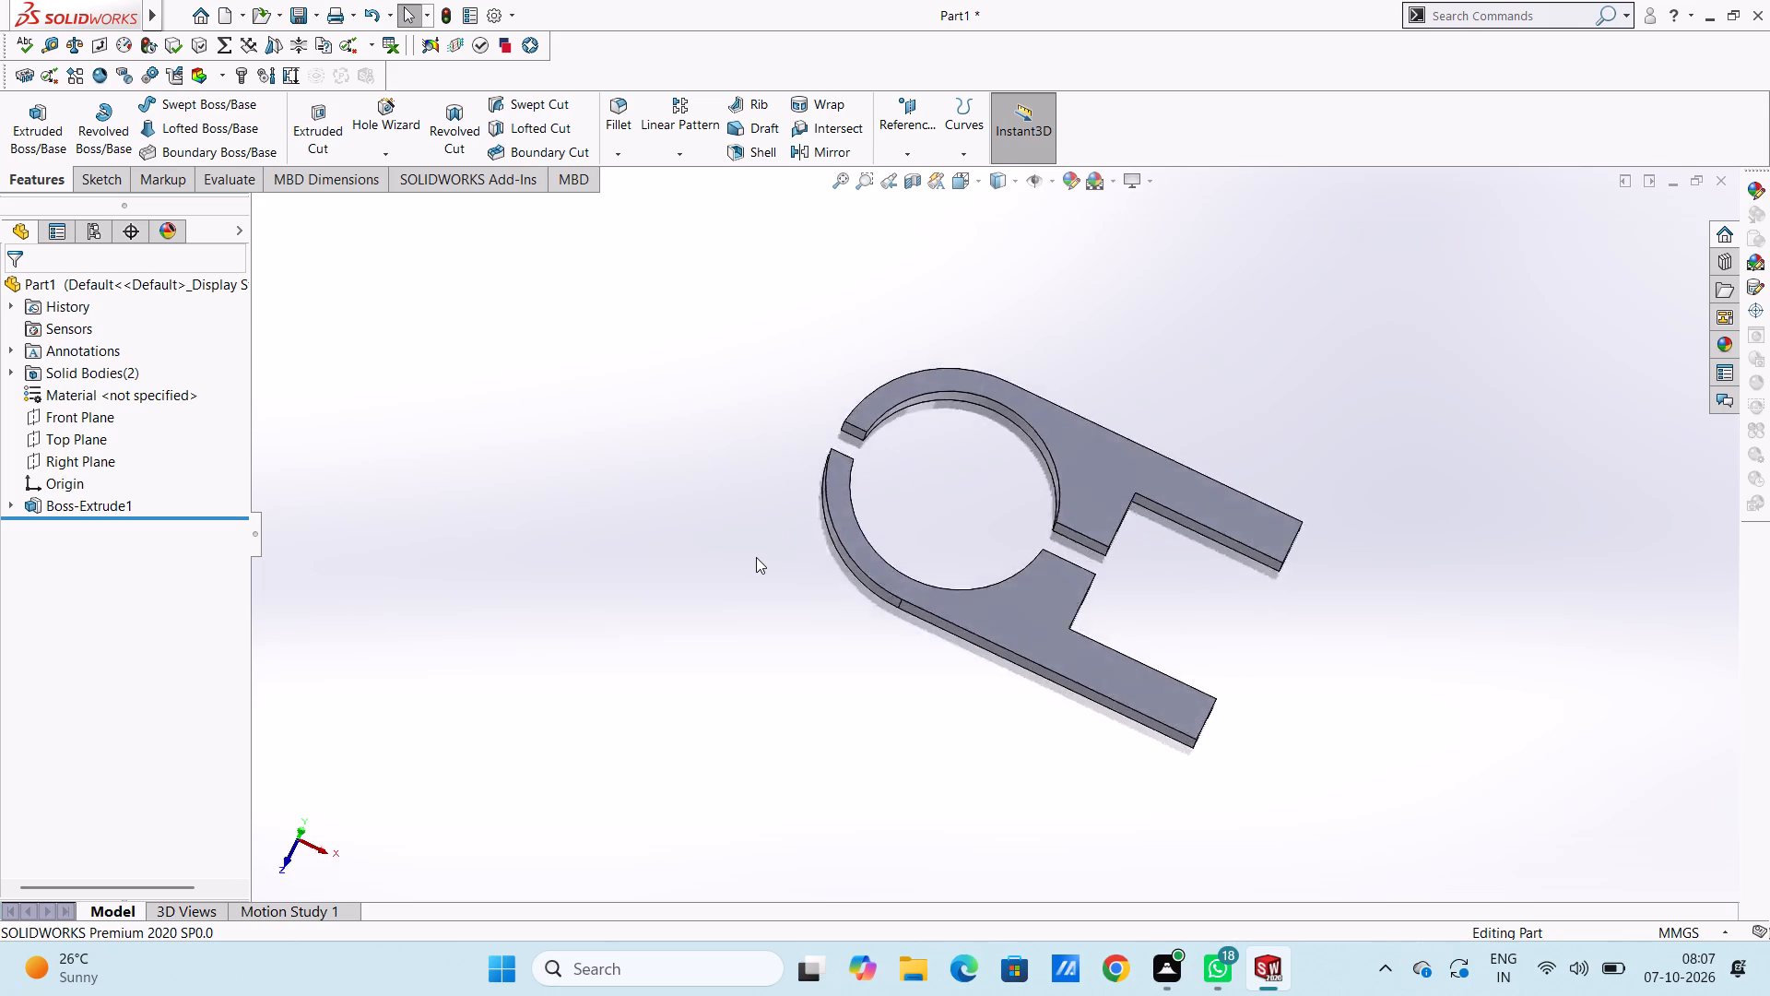
pyautogui.hotkey('ctrl', '6')
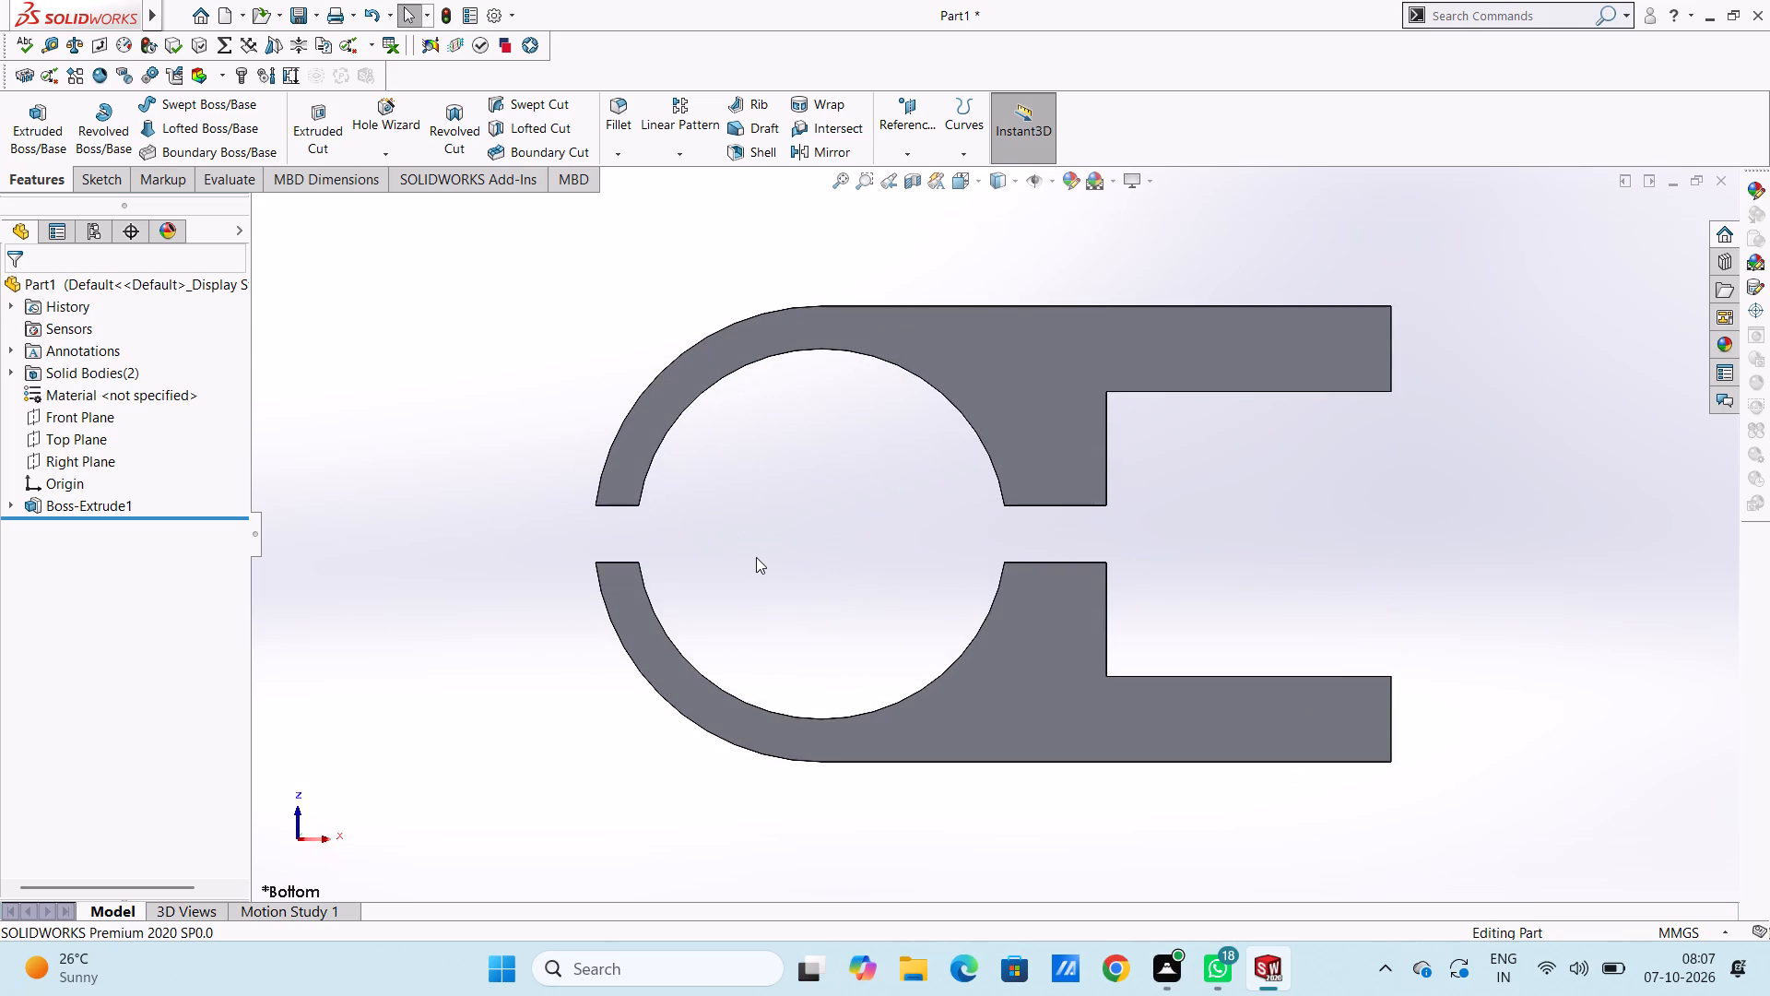
pyautogui.click(1056, 395)
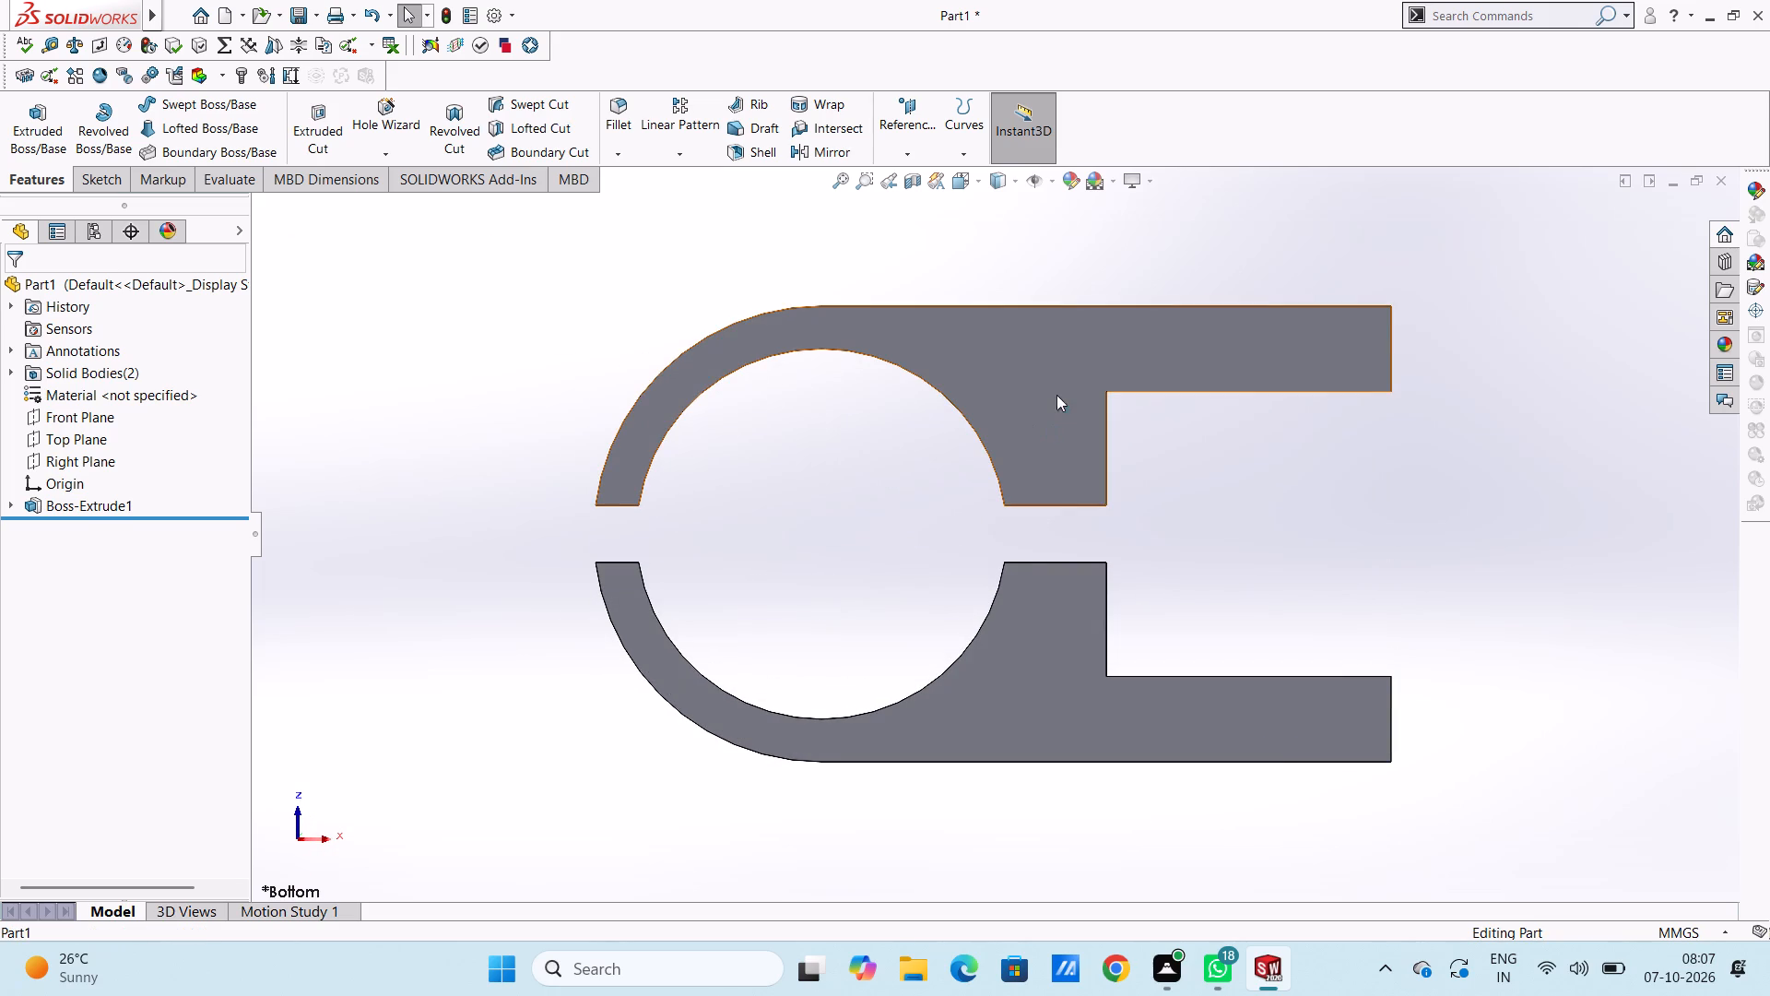
pyautogui.click(1138, 351)
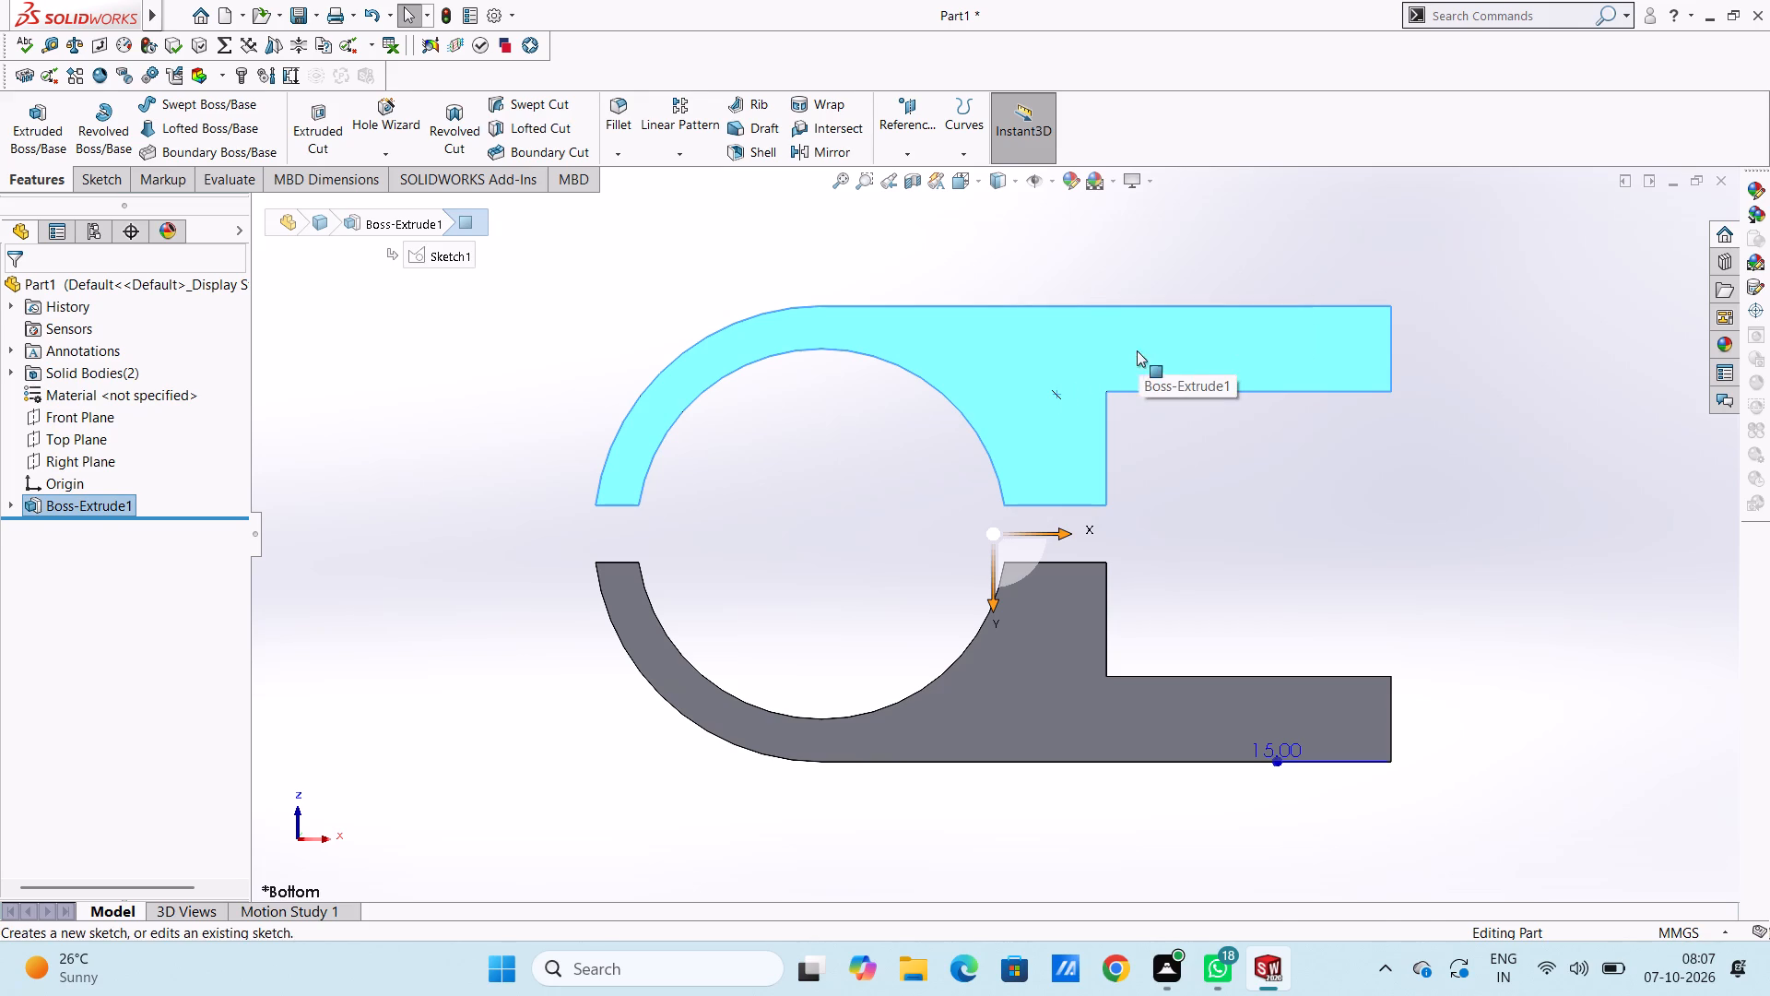
pyautogui.click(1080, 283)
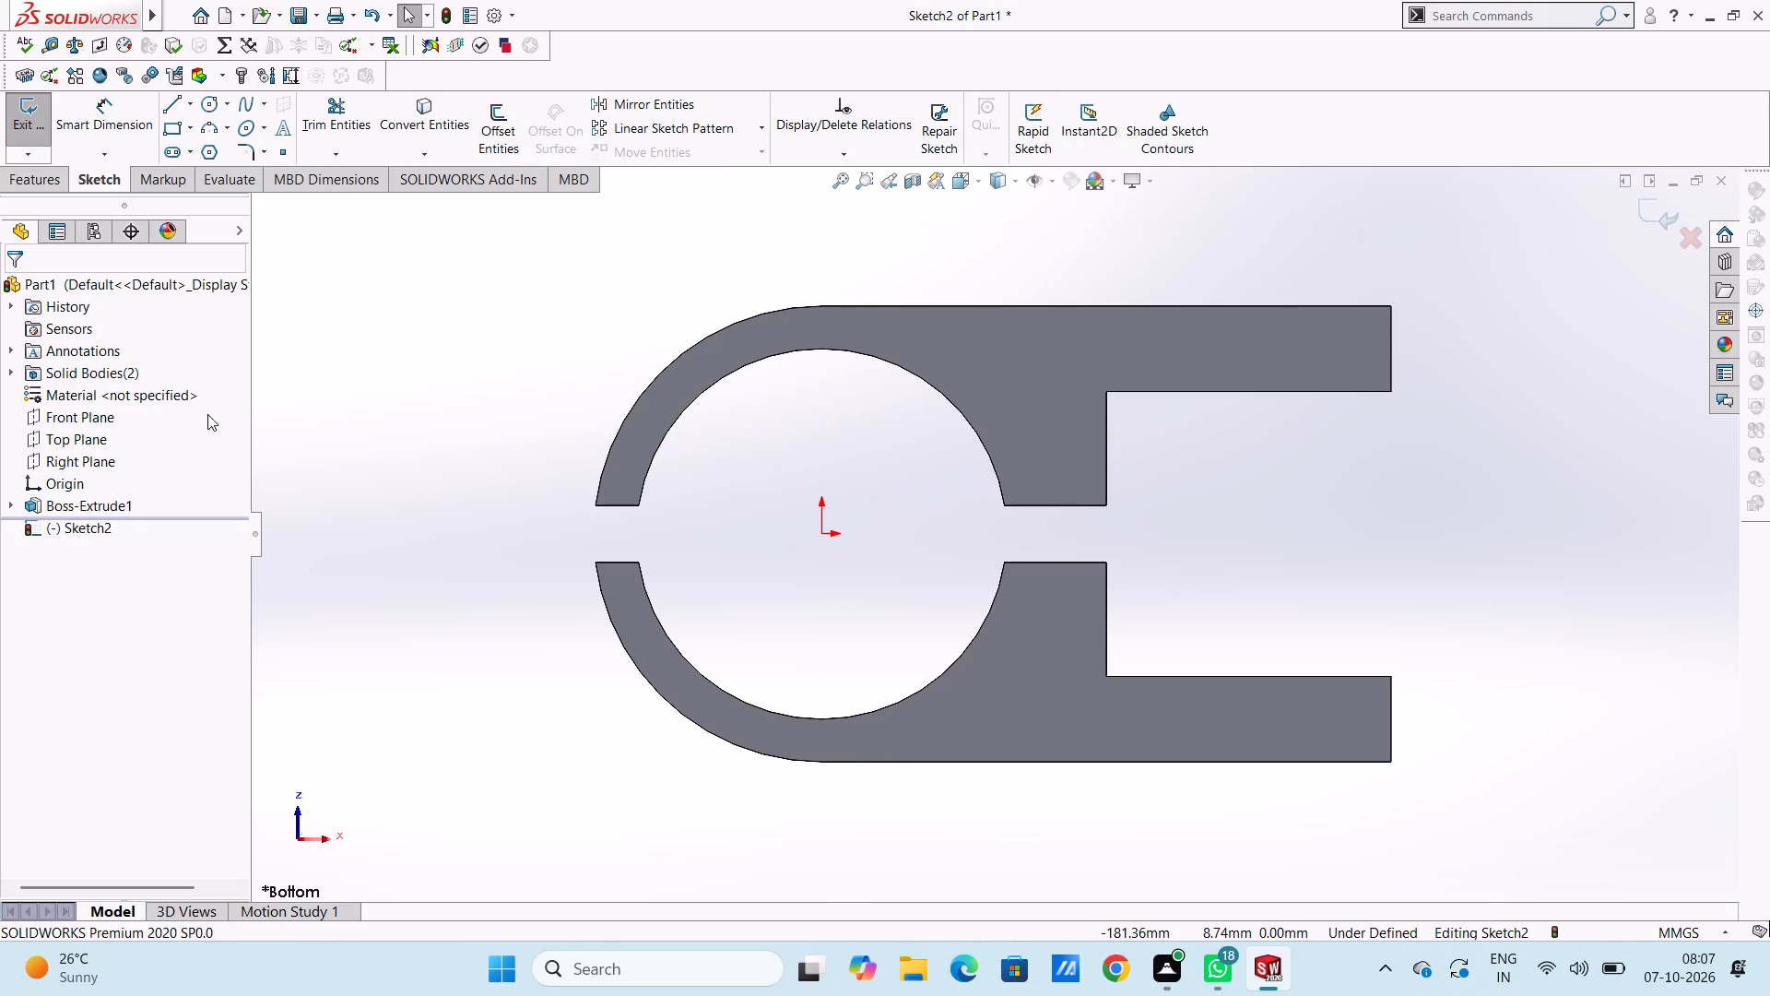
# Sketch two concentric circles centred on the origin, with radii of 80 mm and 65 mm, matching the ring's outer and inner edges.
pyautogui.click(208, 105)
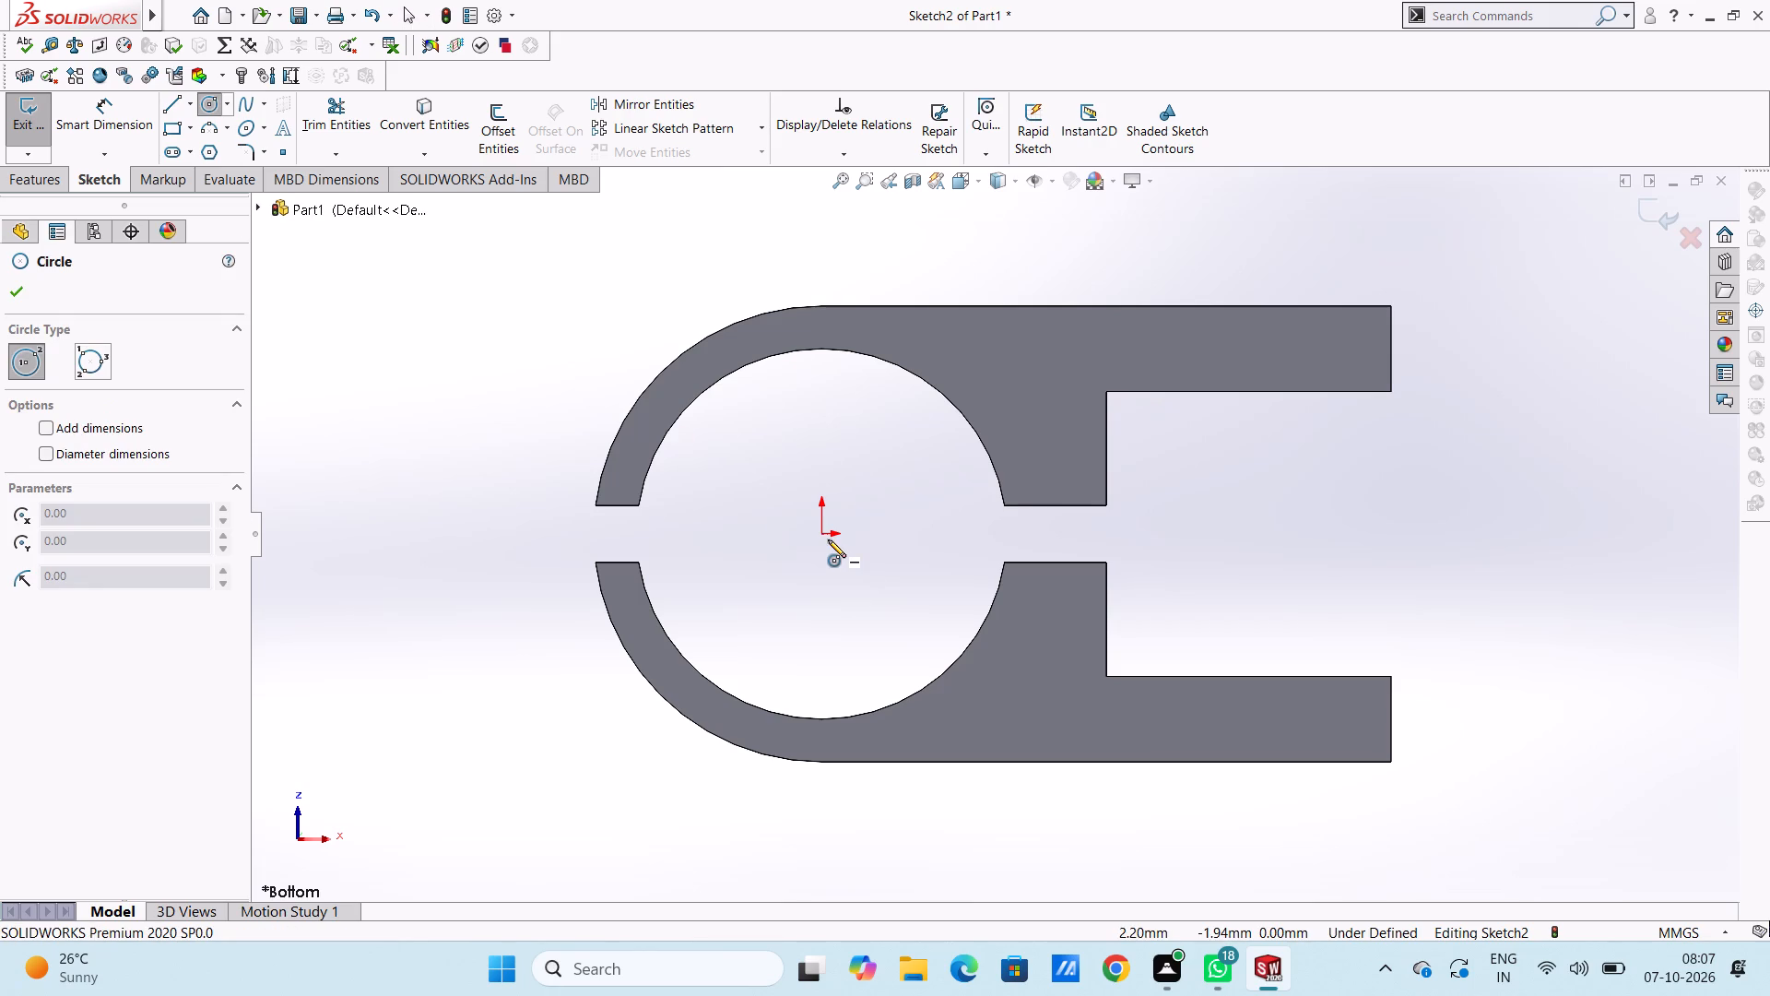
pyautogui.click(822, 536)
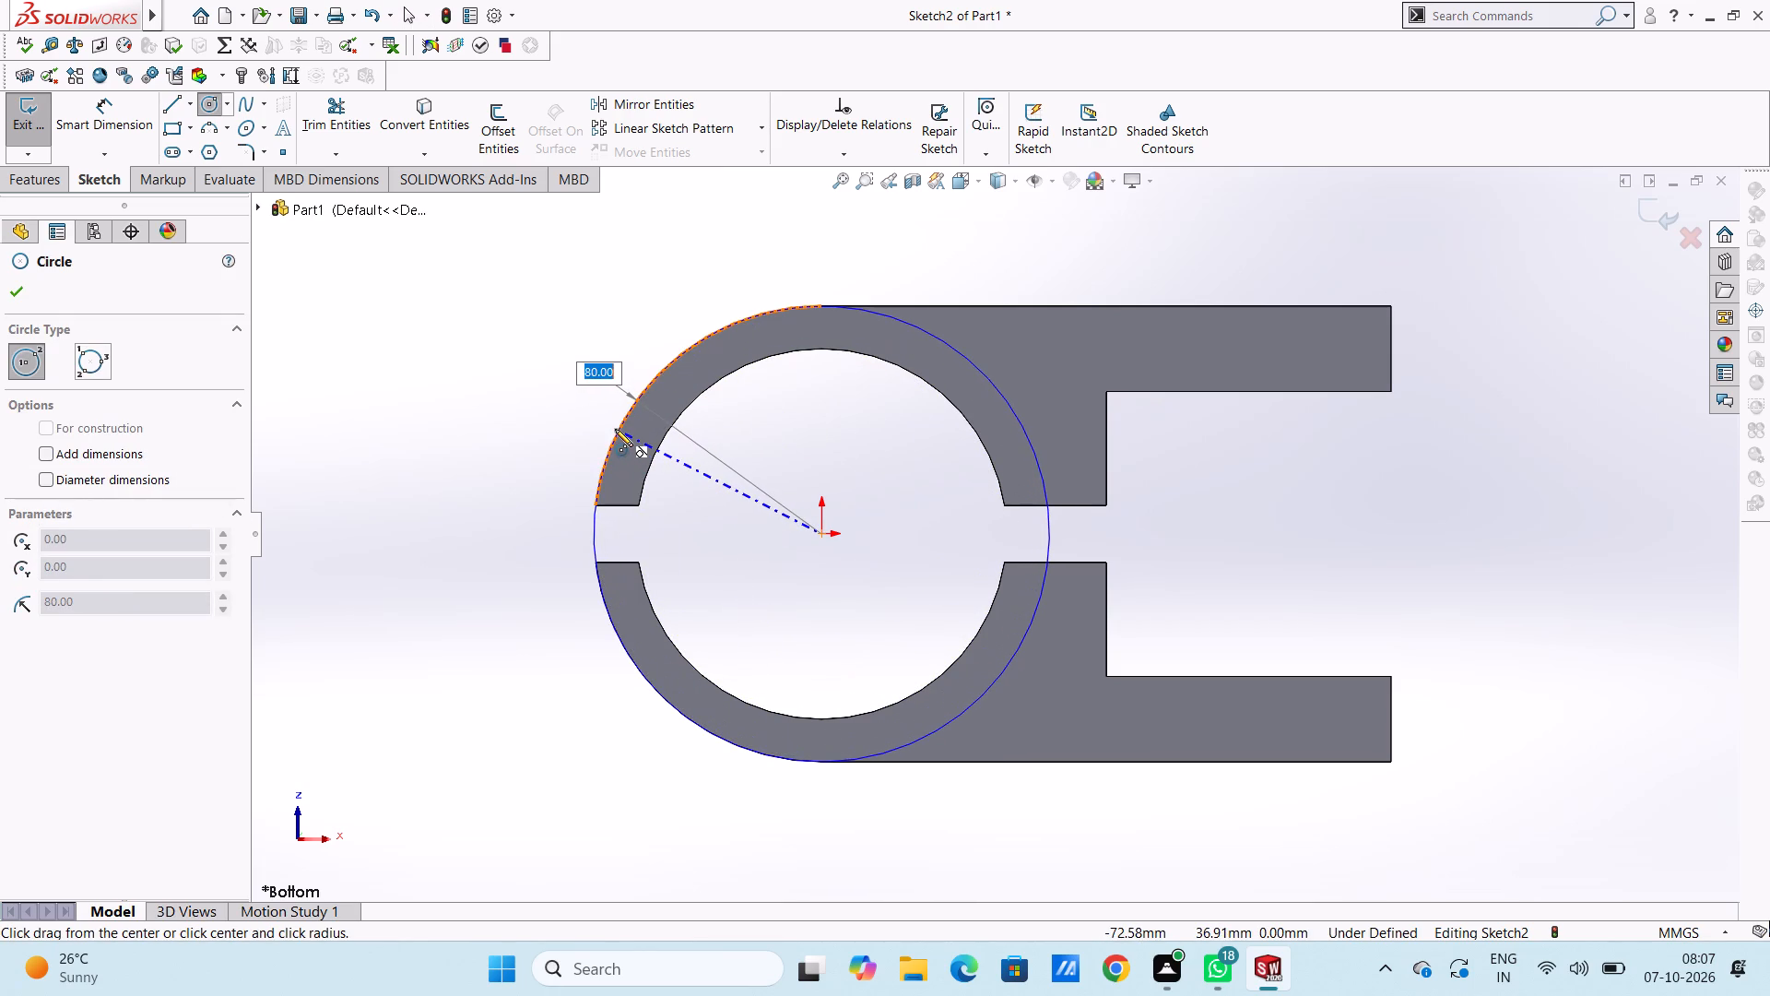
pyautogui.click(615, 429)
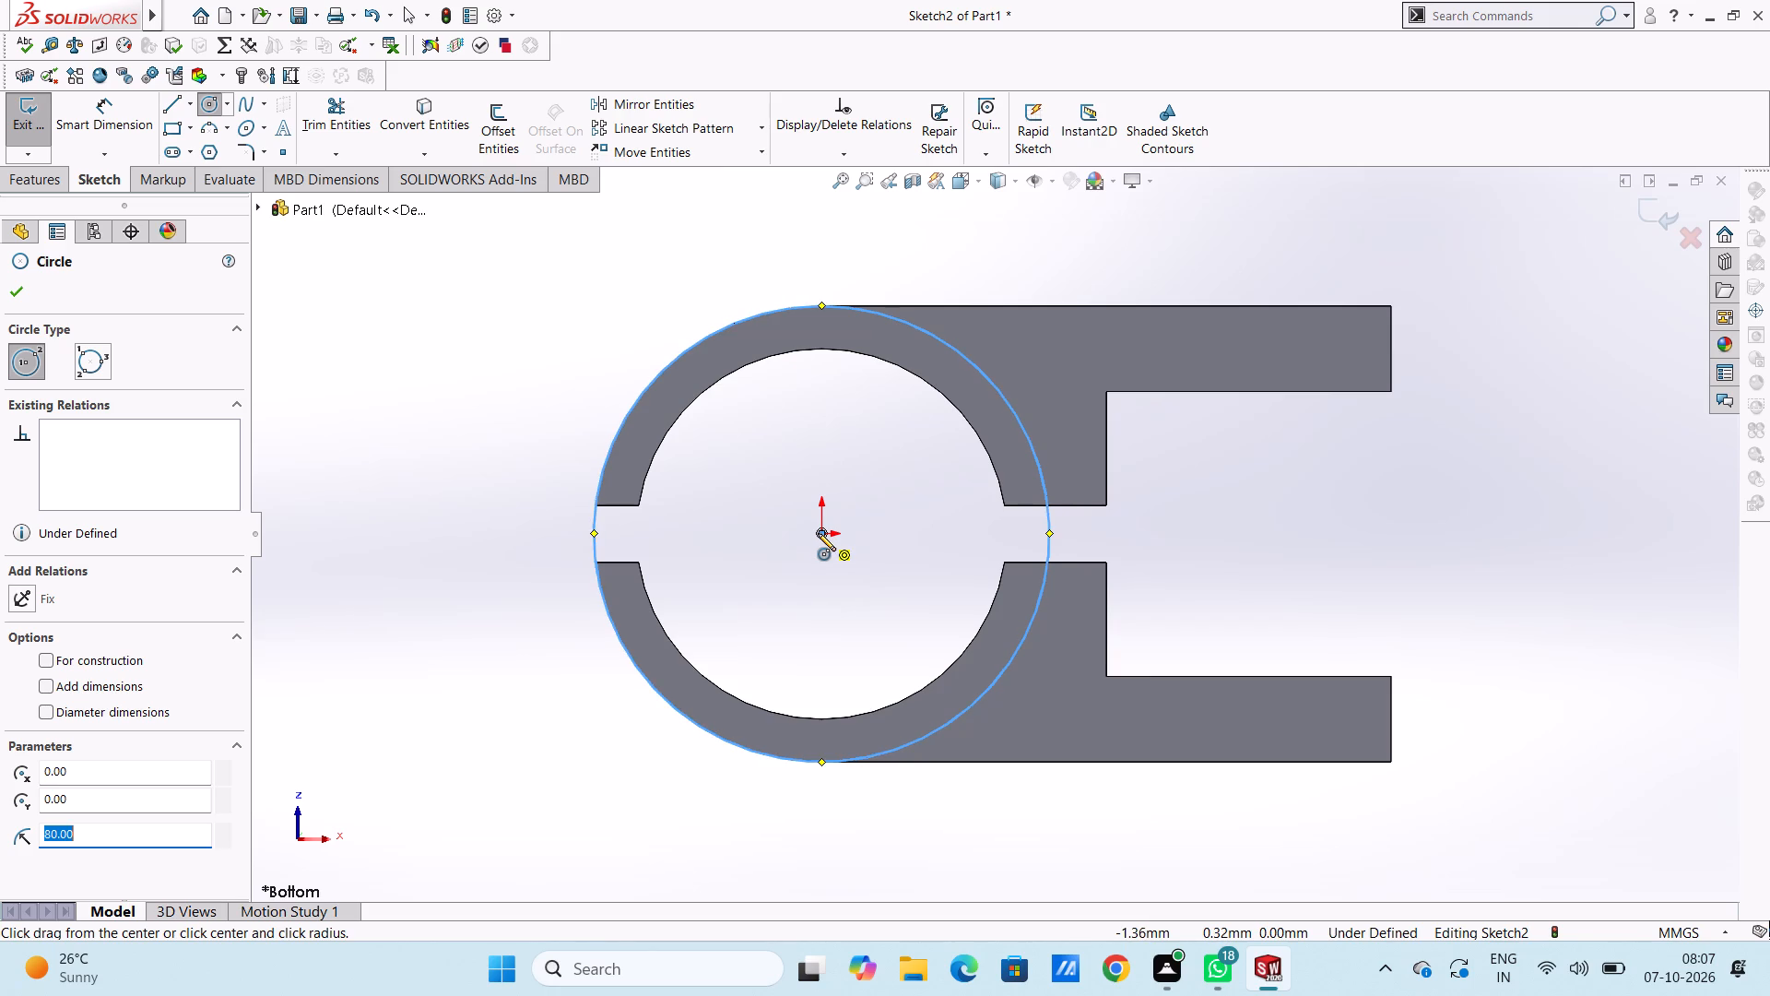
pyautogui.click(818, 533)
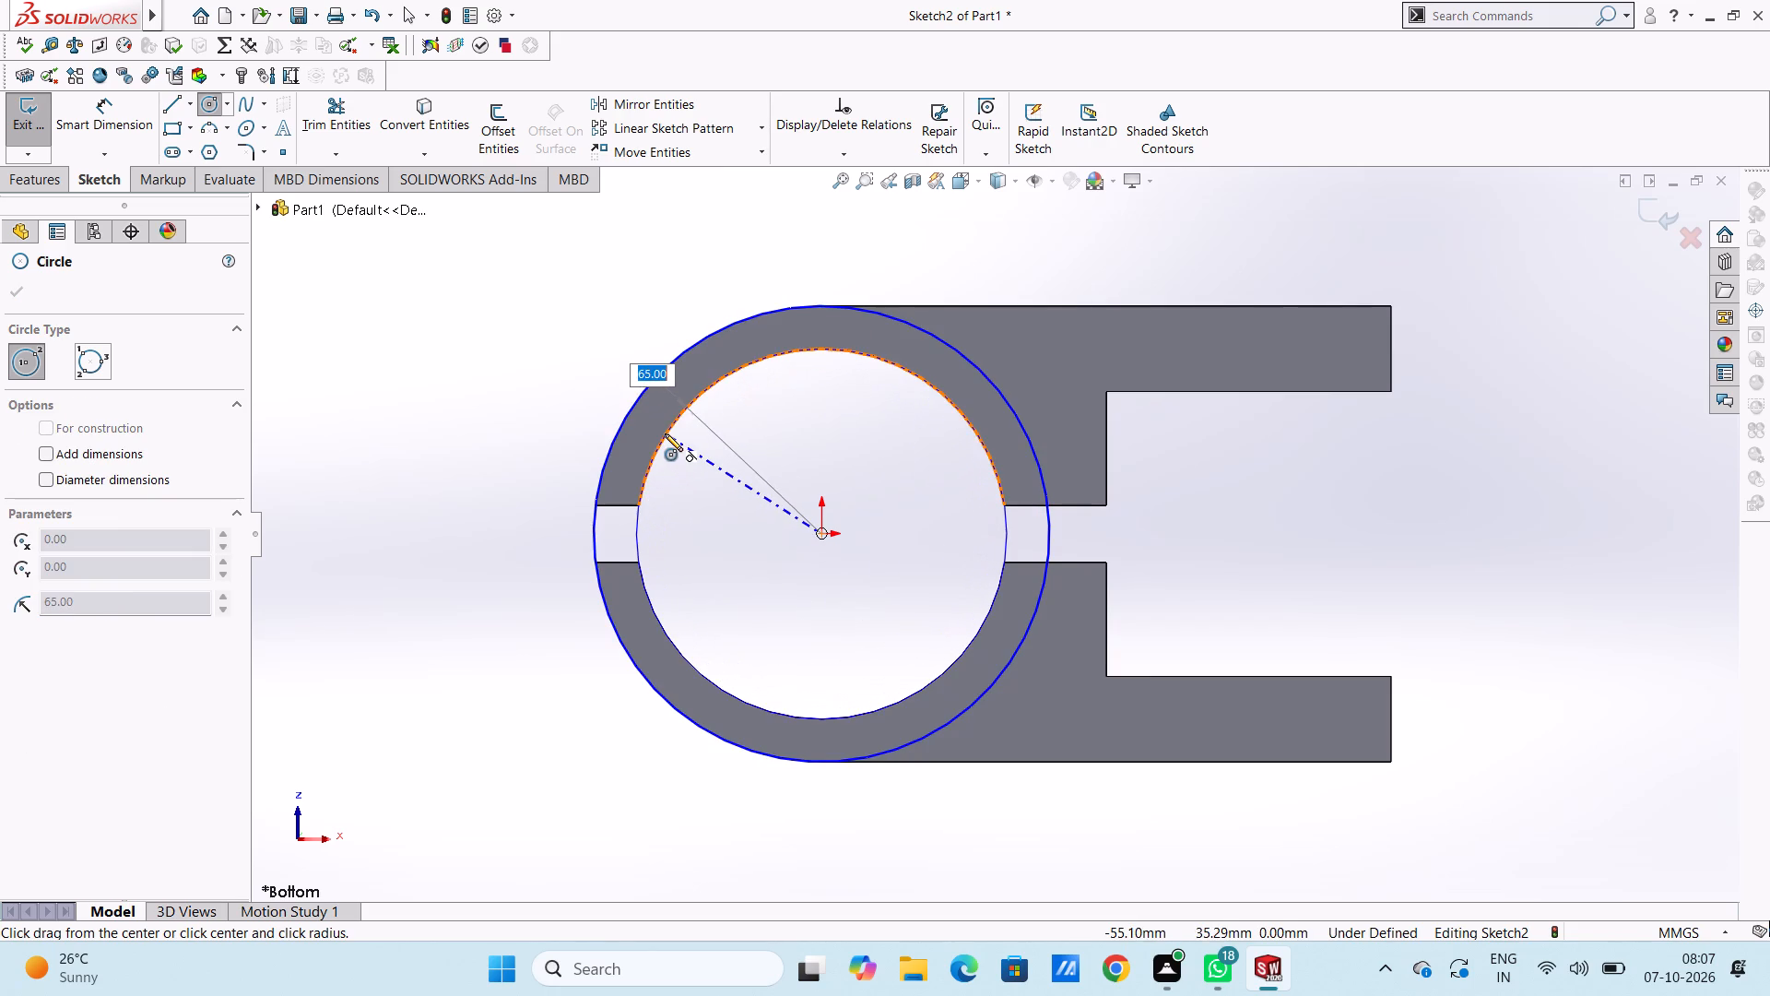
pyautogui.click(665, 433)
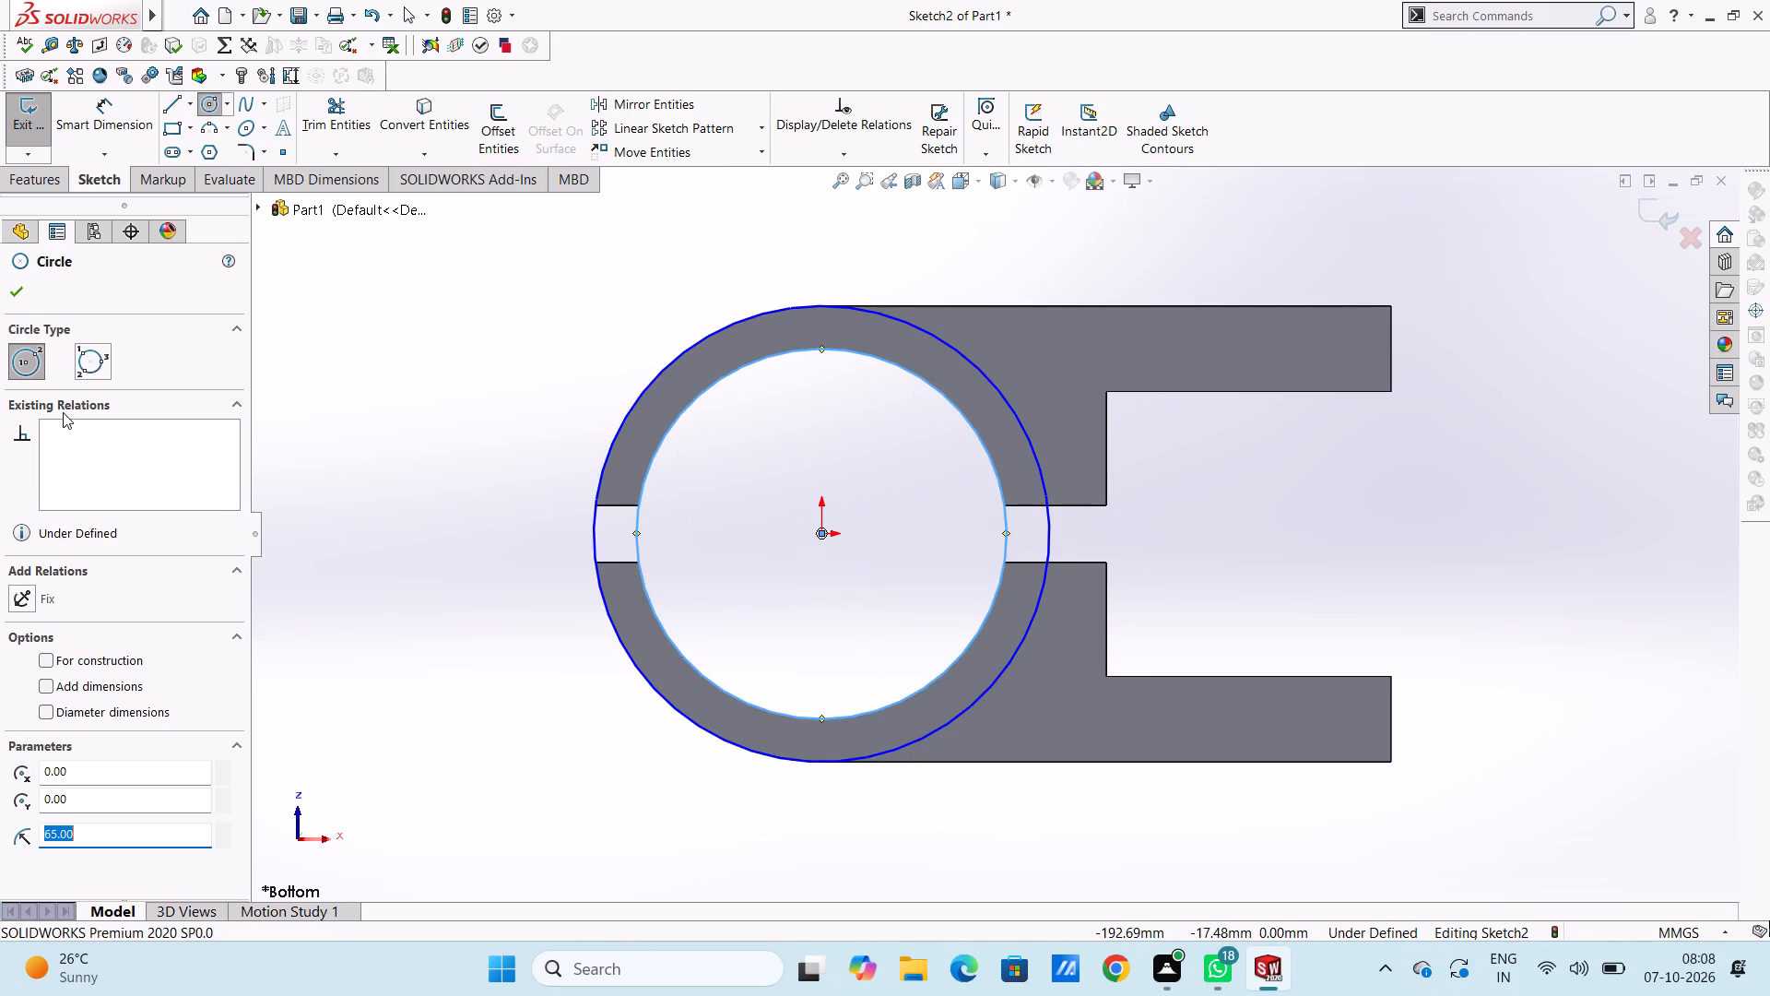
pyautogui.click(24, 302)
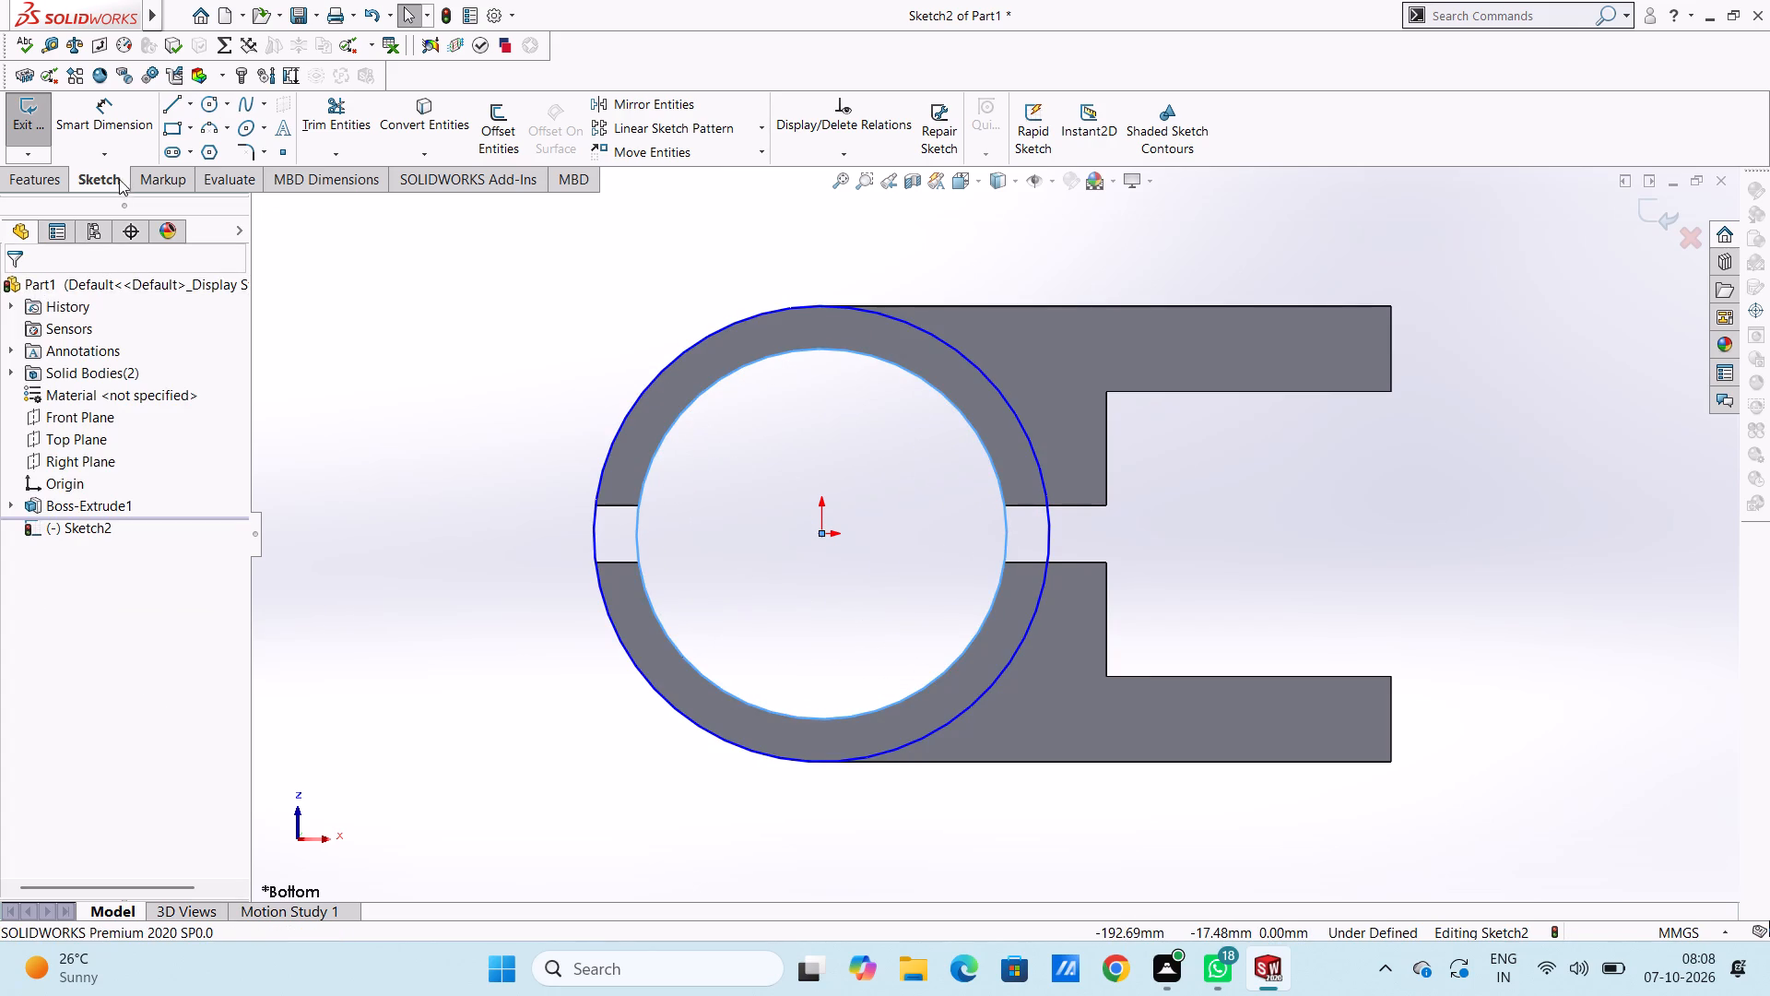
# Trace the slotted extension with connected lines between the outer circle's top and bottom points, using 200 mm outer edges and a 100 mm slot end.
pyautogui.click(171, 105)
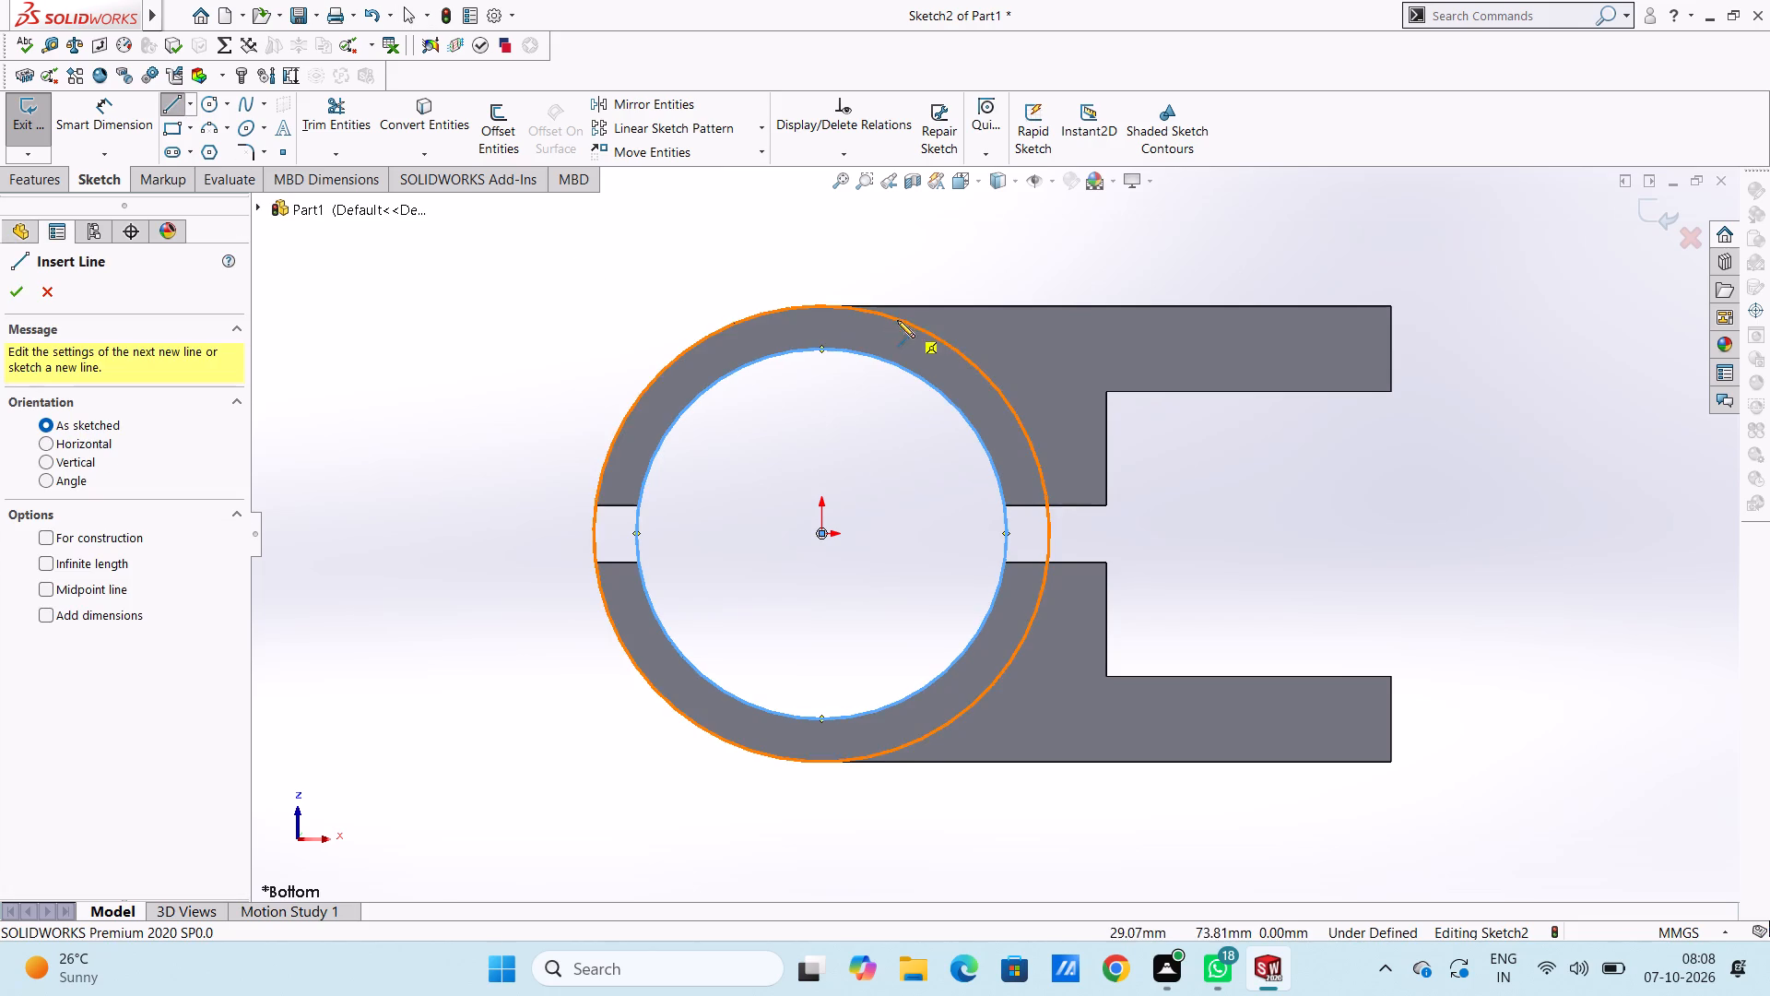
pyautogui.click(823, 306)
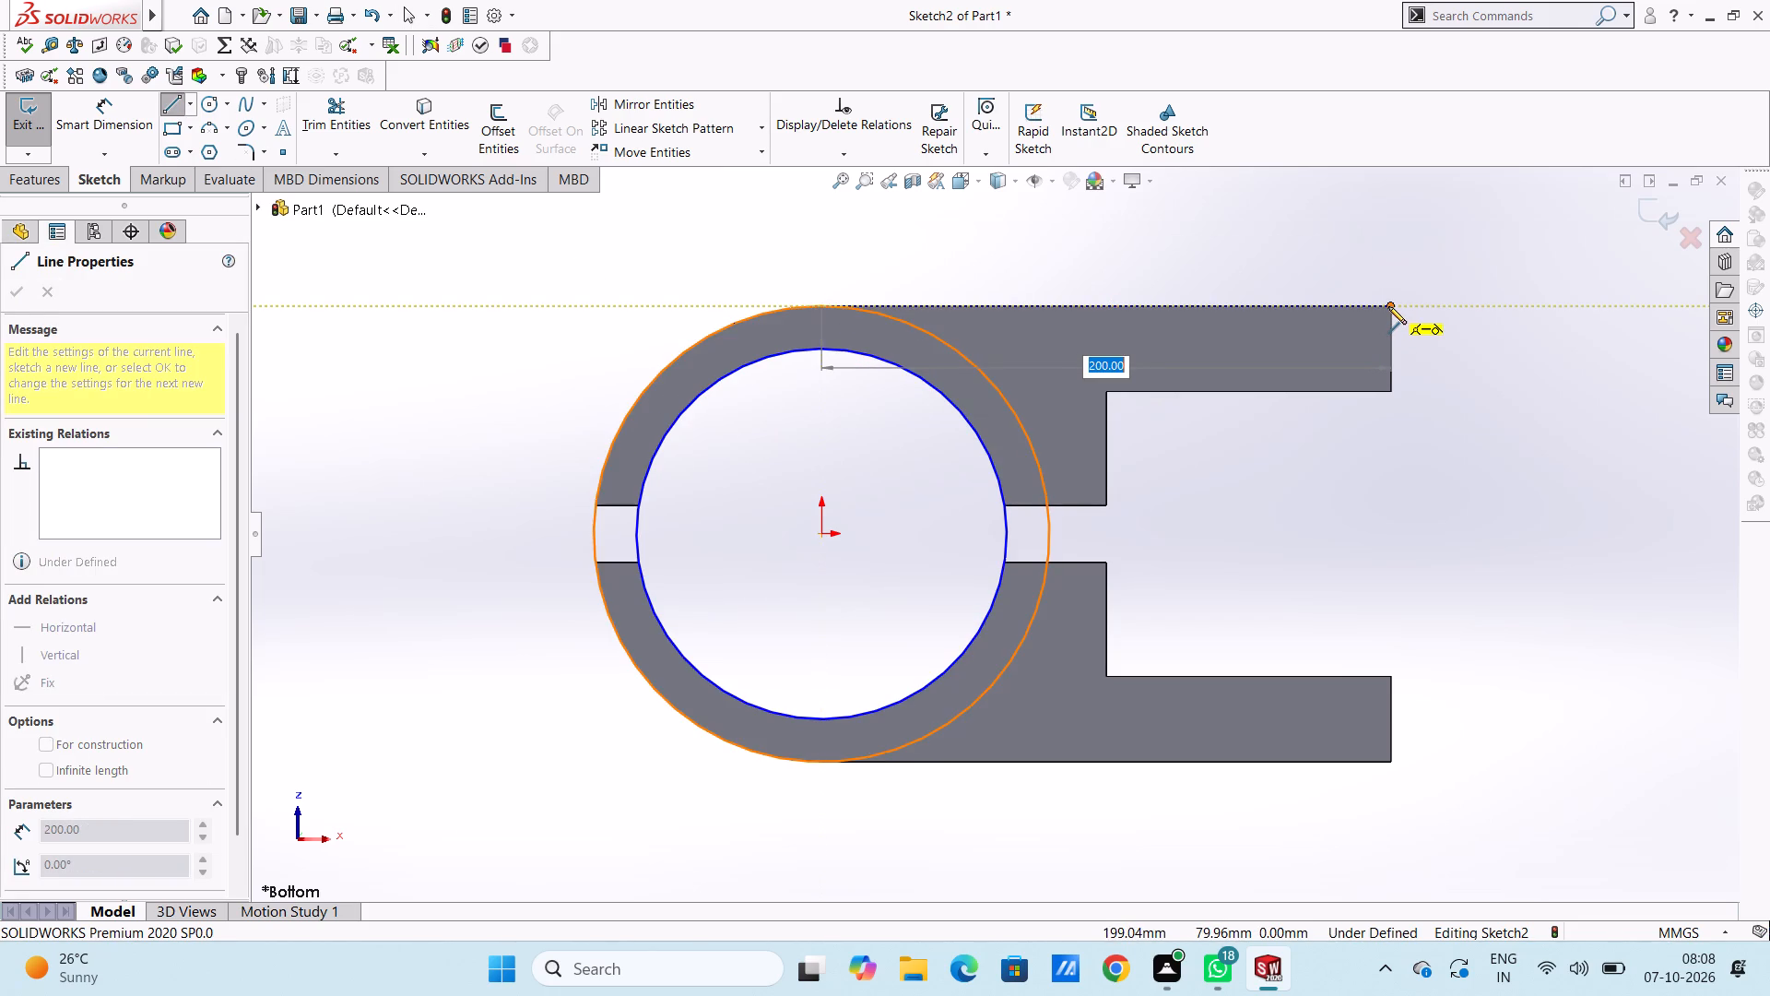
pyautogui.click(1388, 306)
pyautogui.click(1389, 393)
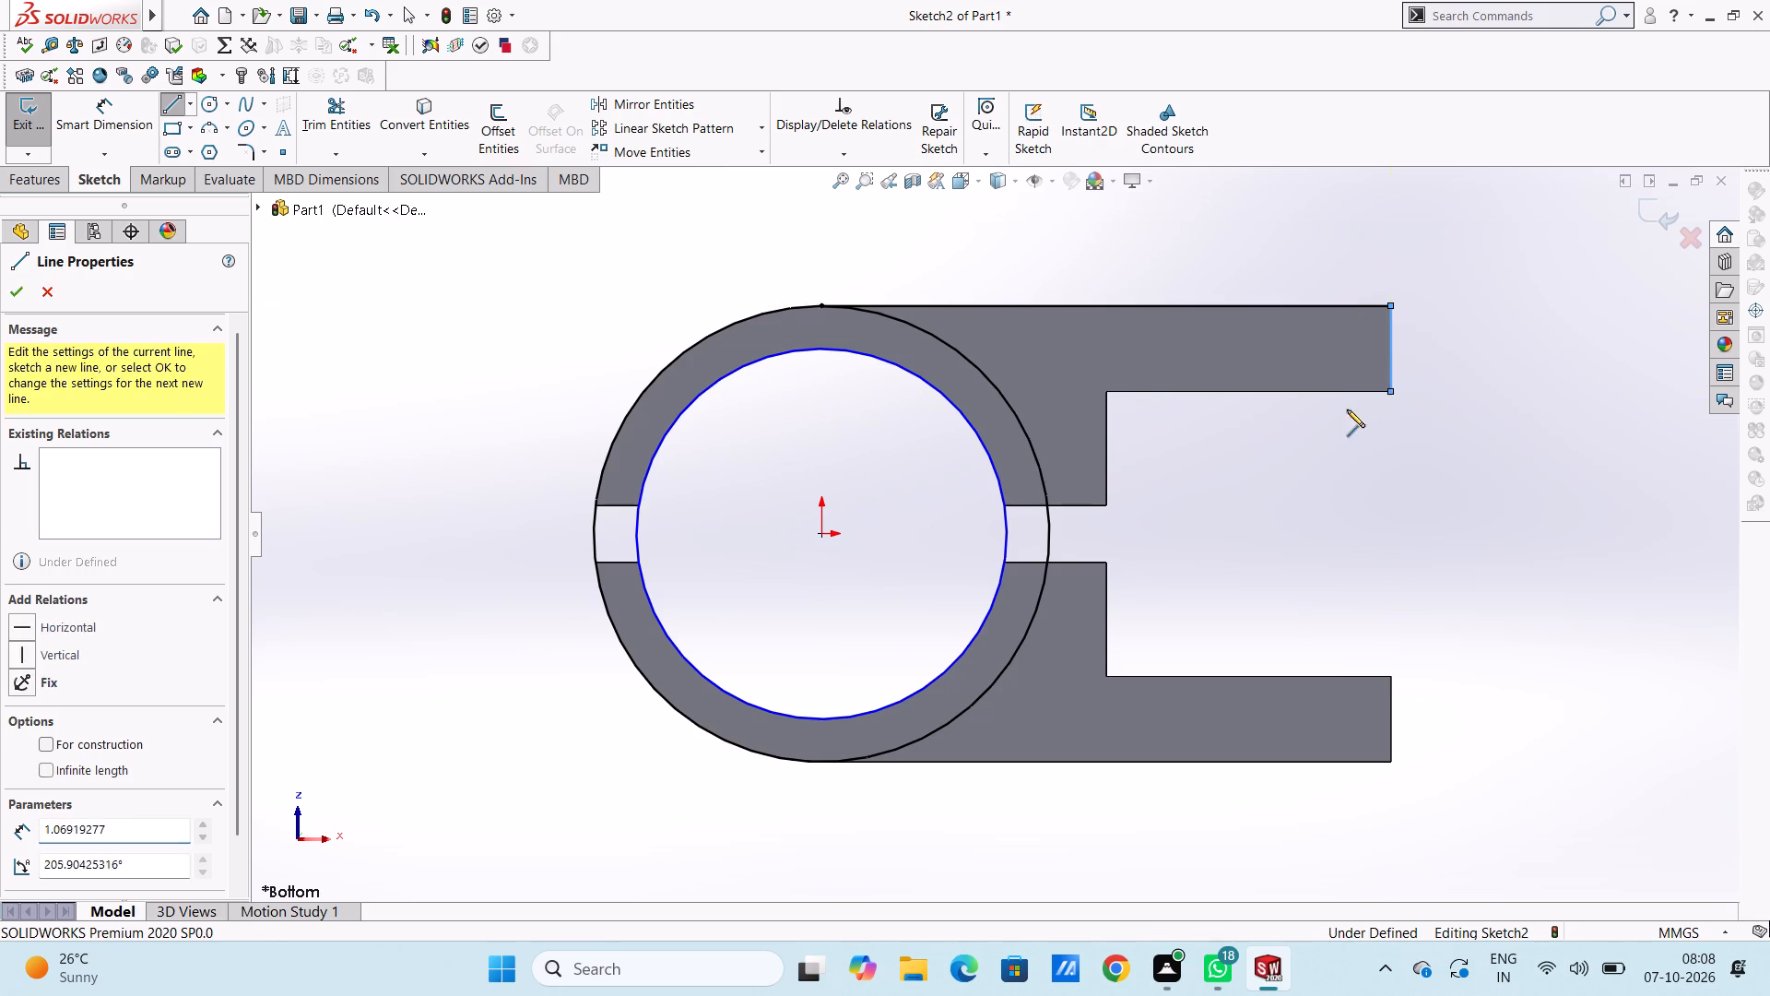
pyautogui.click(1107, 390)
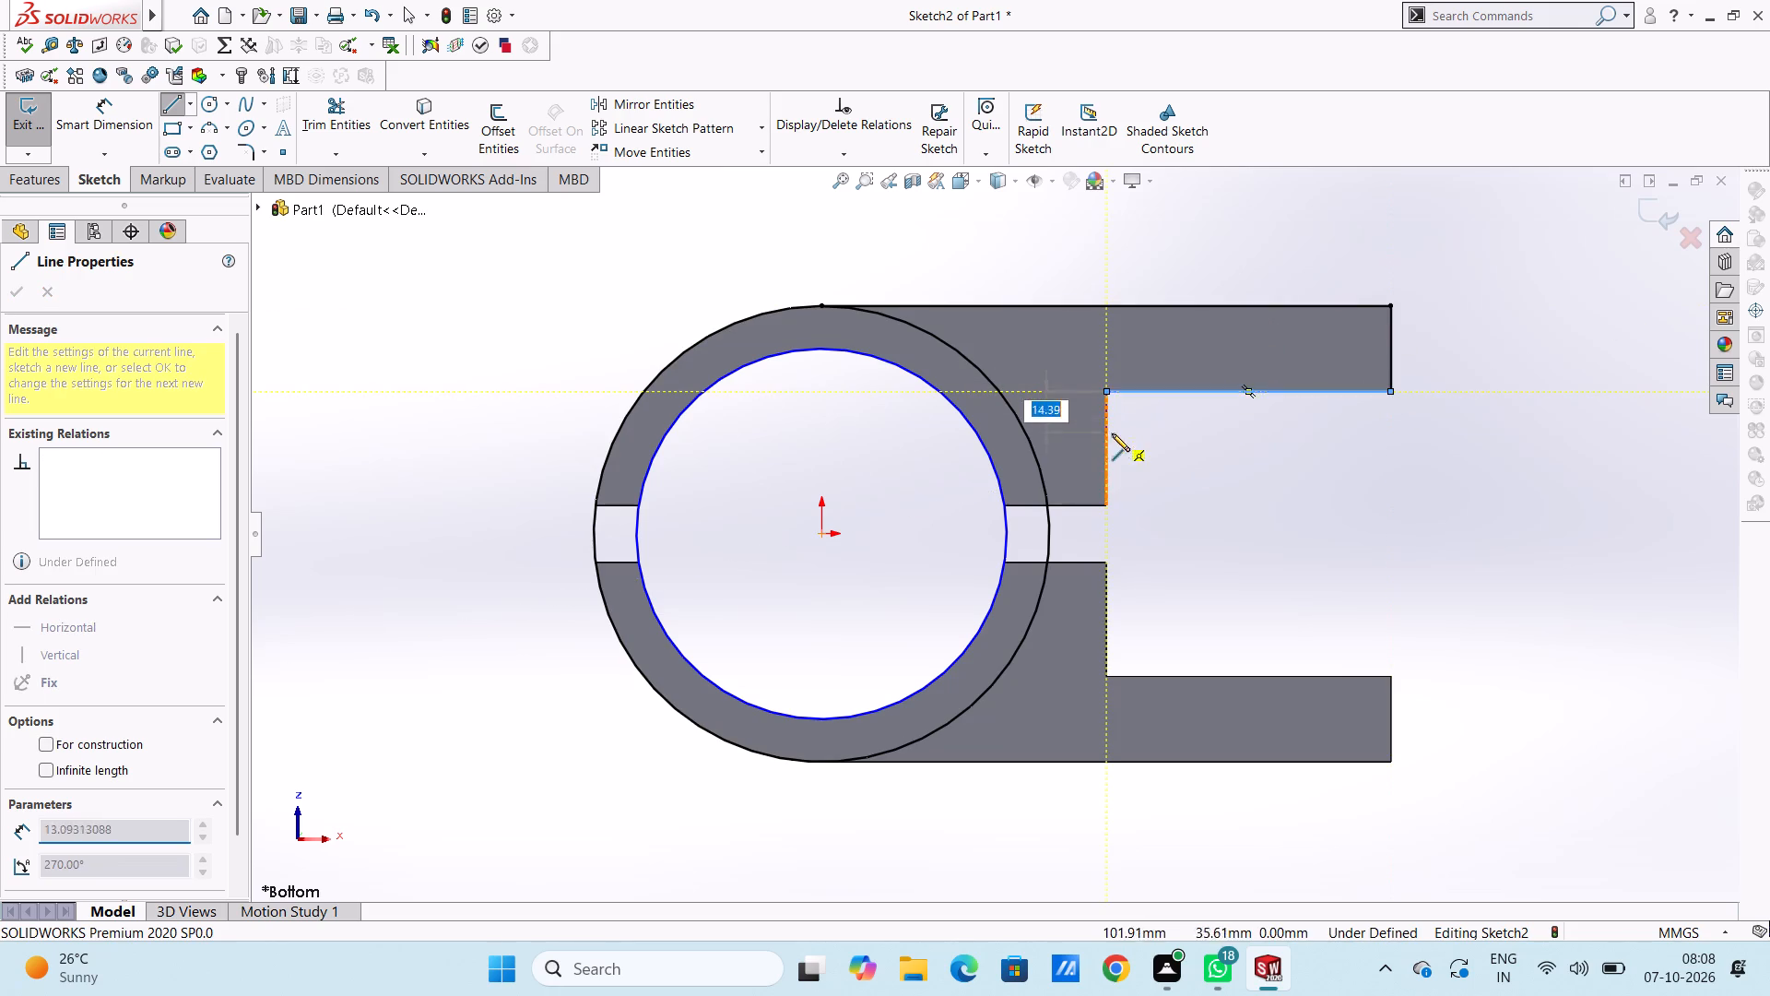
pyautogui.click(1105, 673)
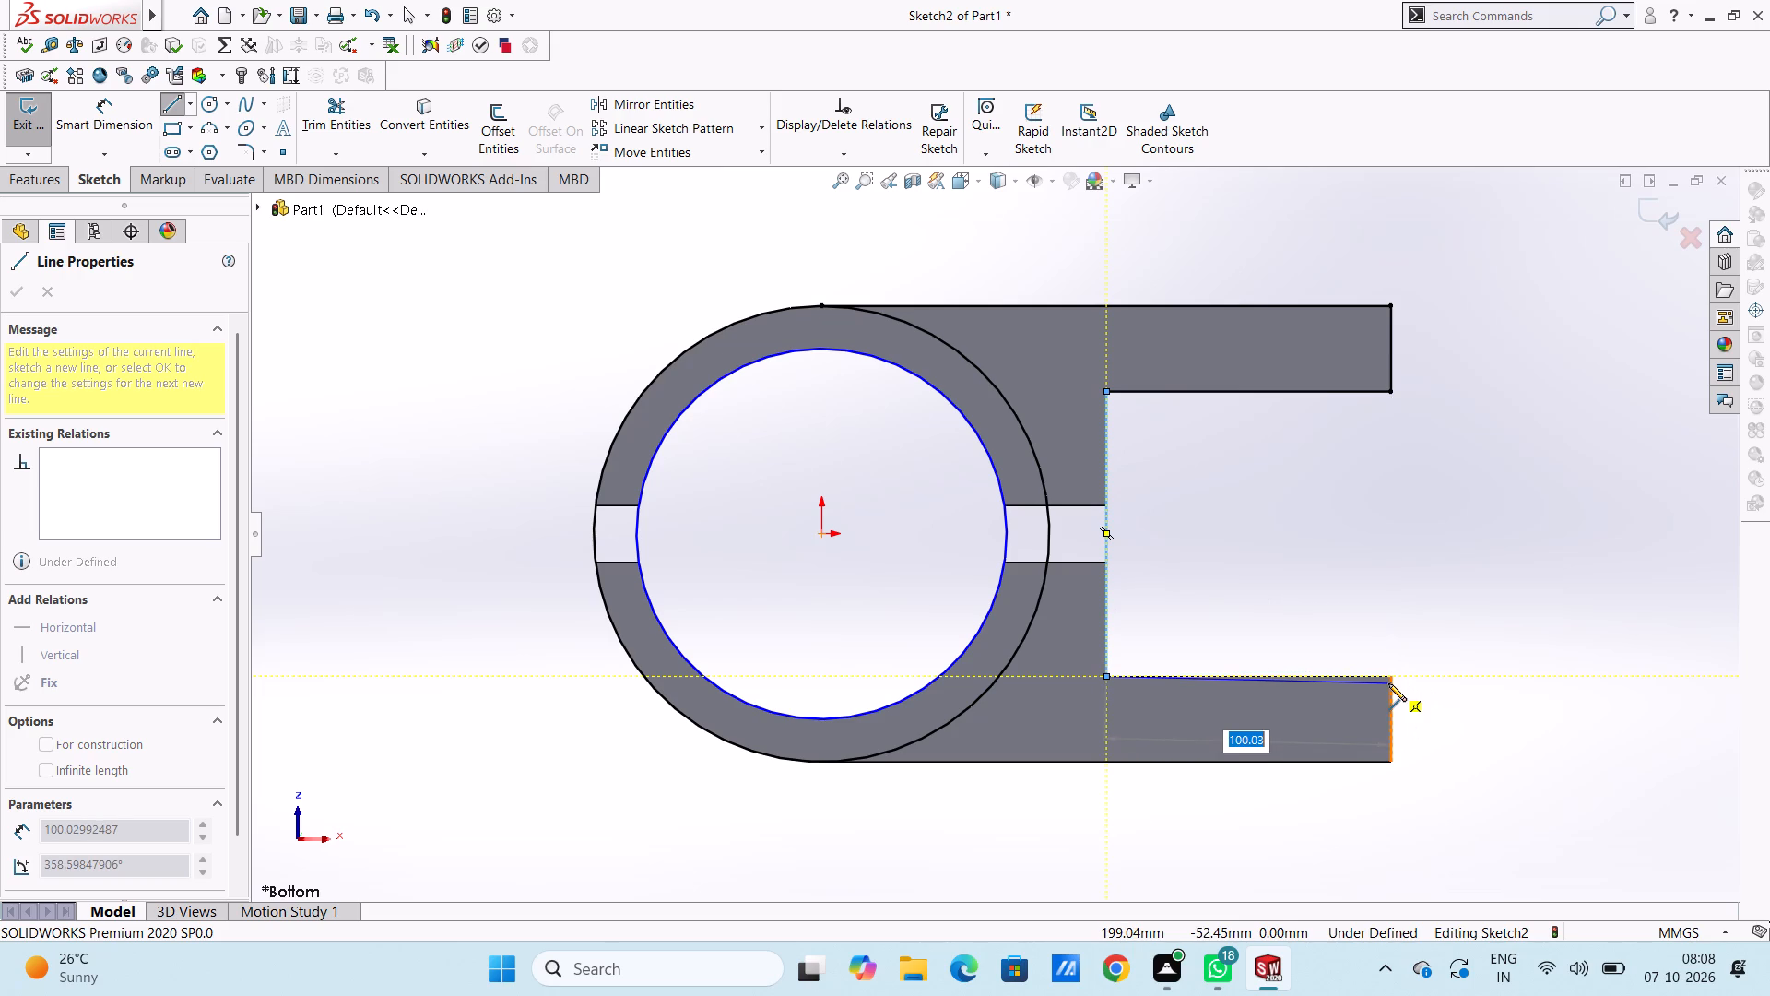
pyautogui.click(1388, 677)
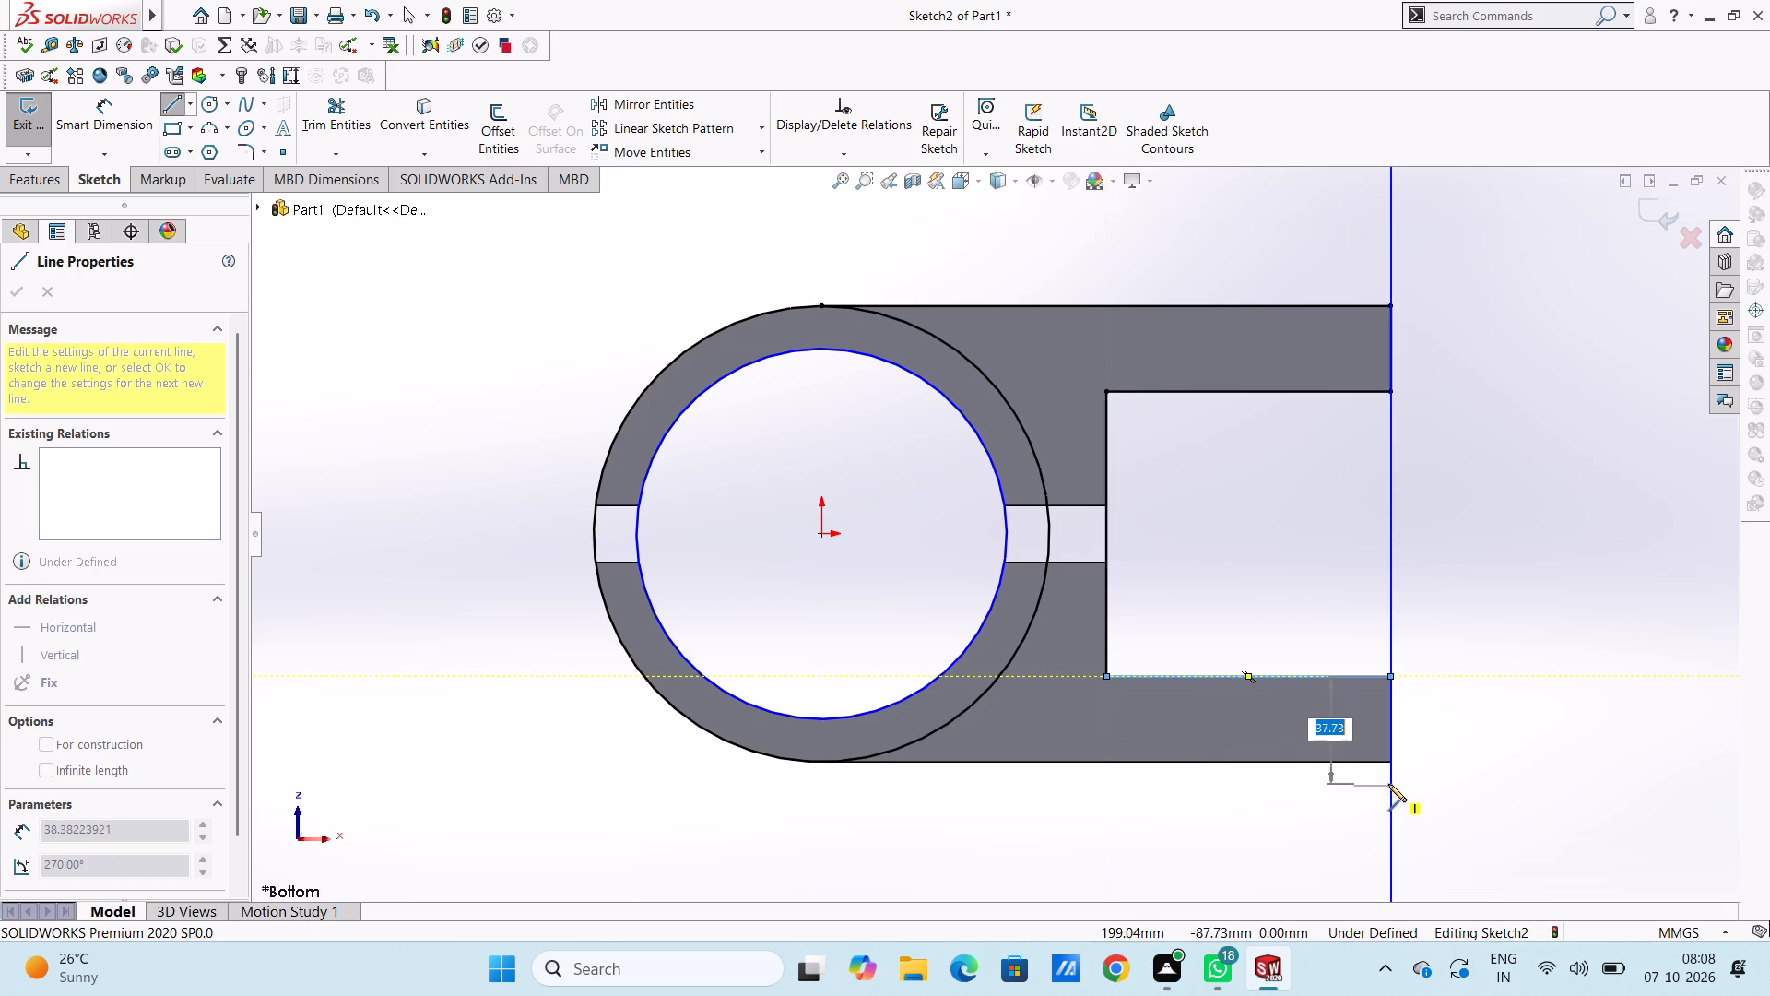
pyautogui.click(1390, 763)
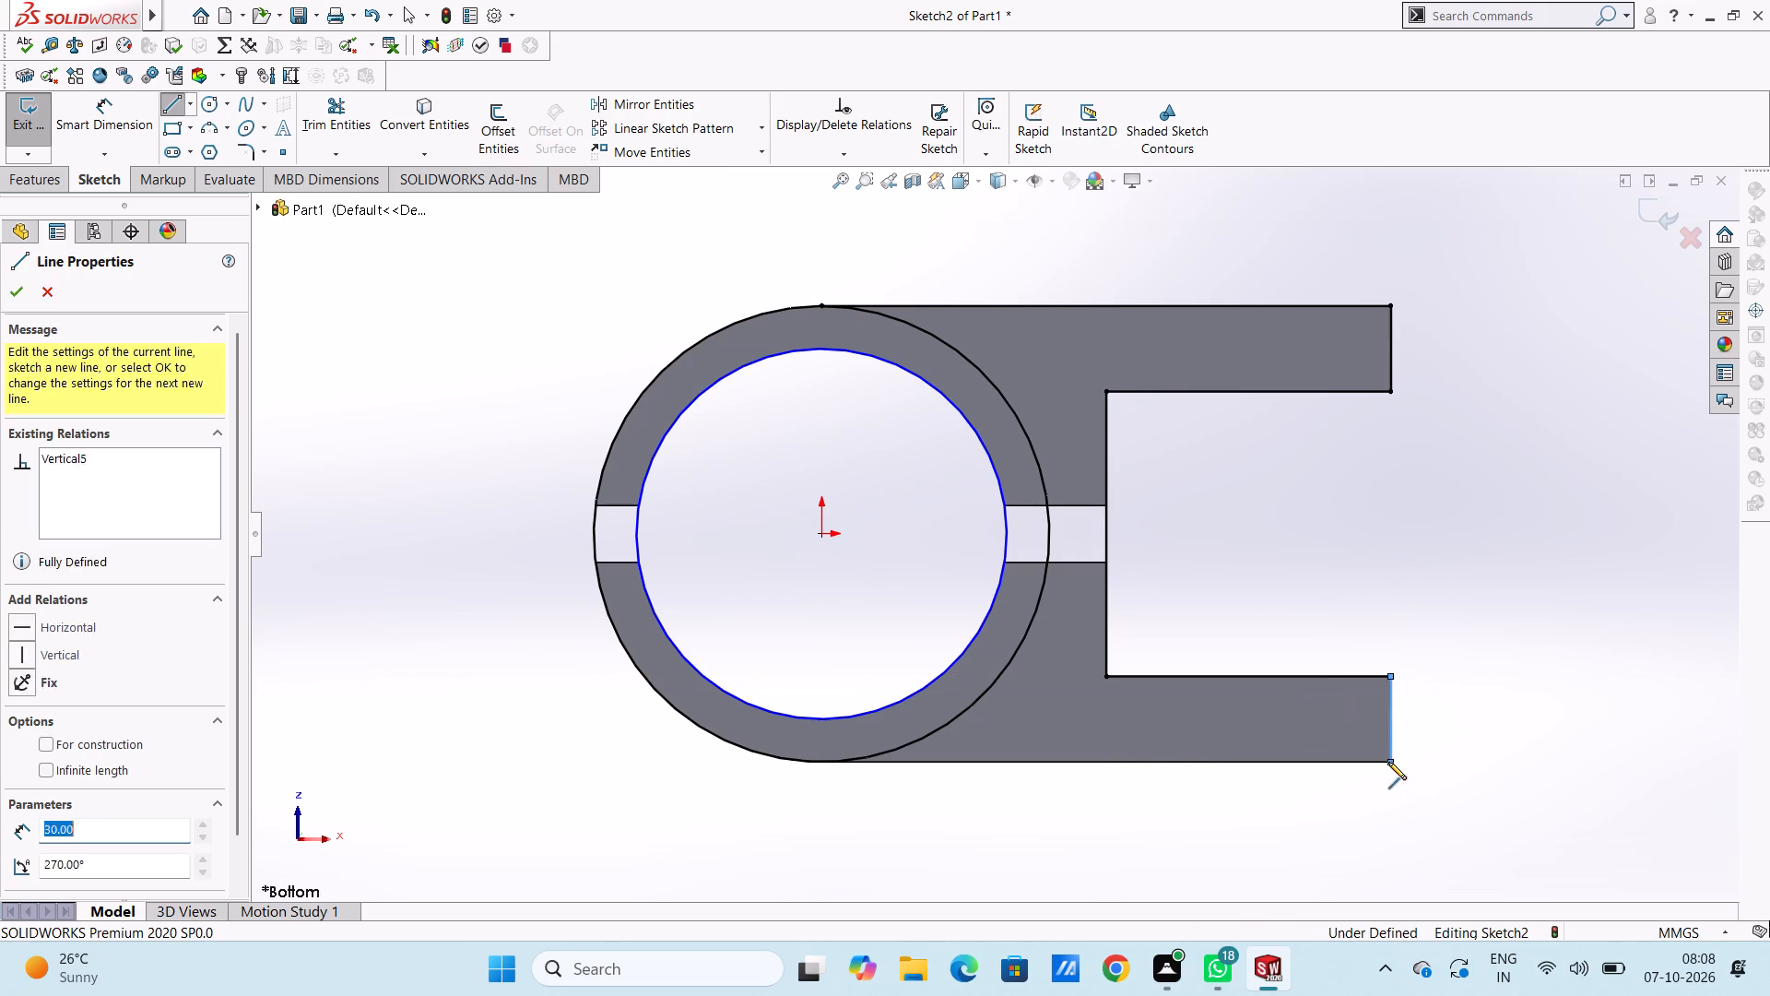
pyautogui.click(827, 764)
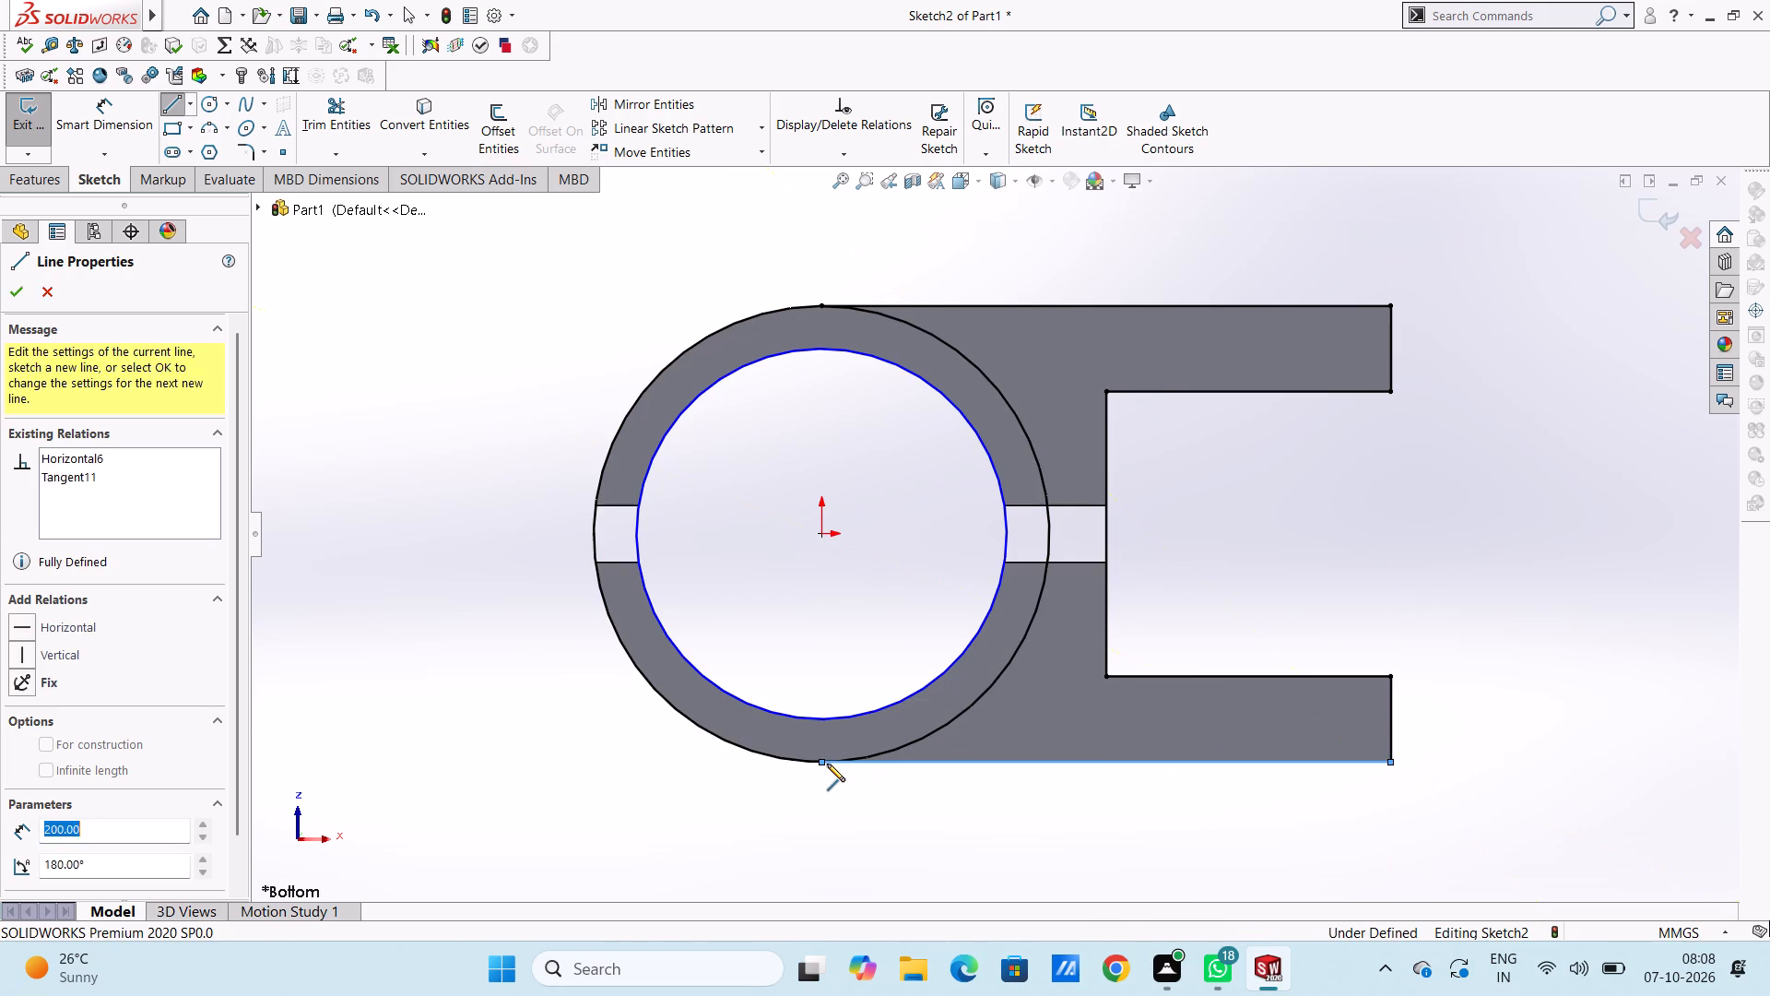
pyautogui.press('Escape')
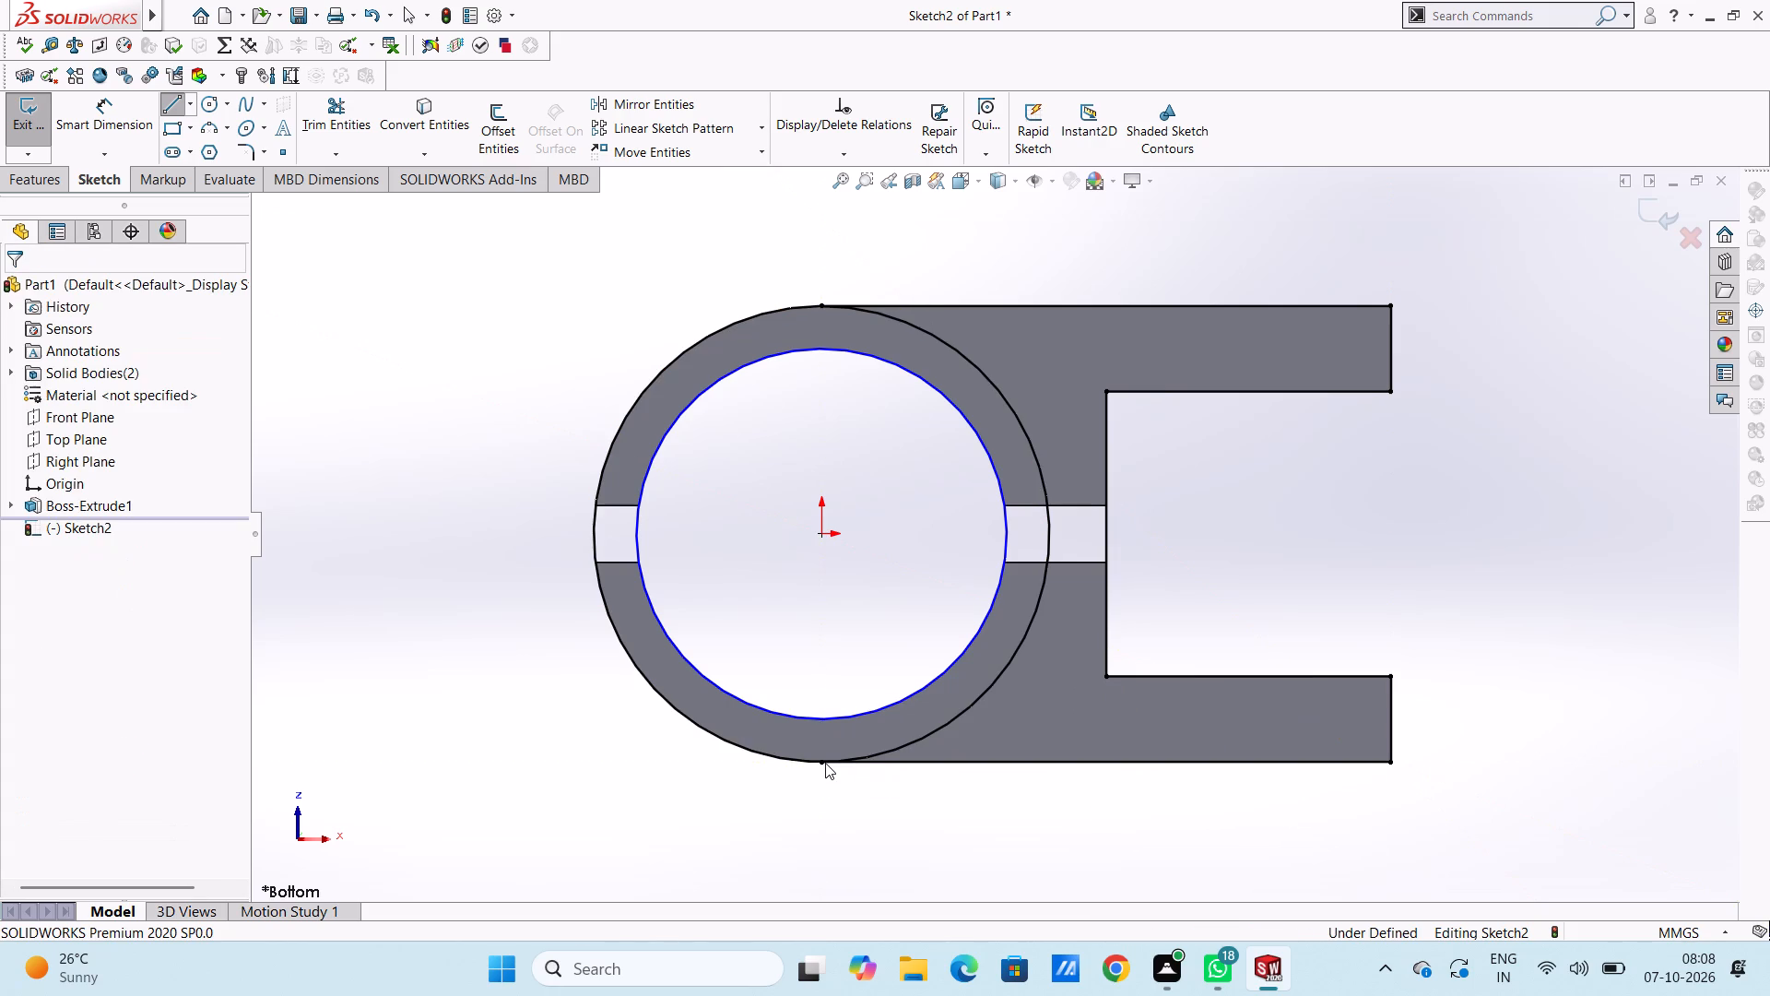
pyautogui.press('Escape')
pyautogui.press('Escape')
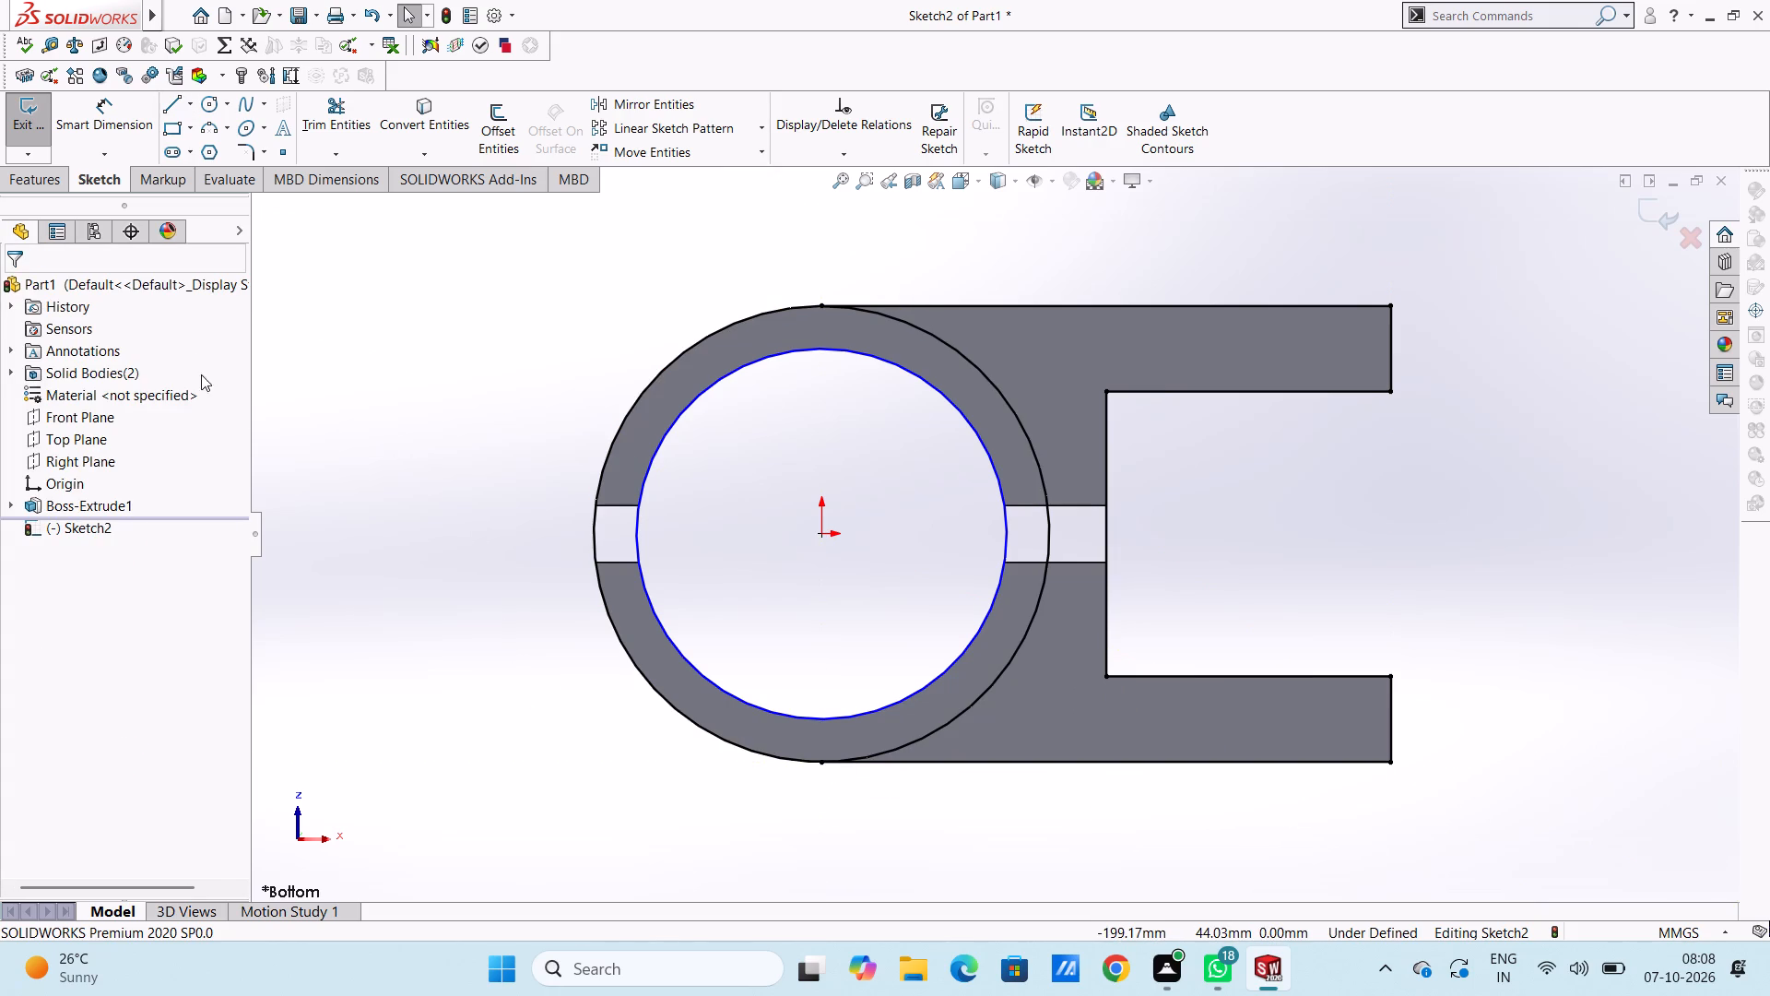
# Dimension the diameter of the inner circle.
pyautogui.click(134, 113)
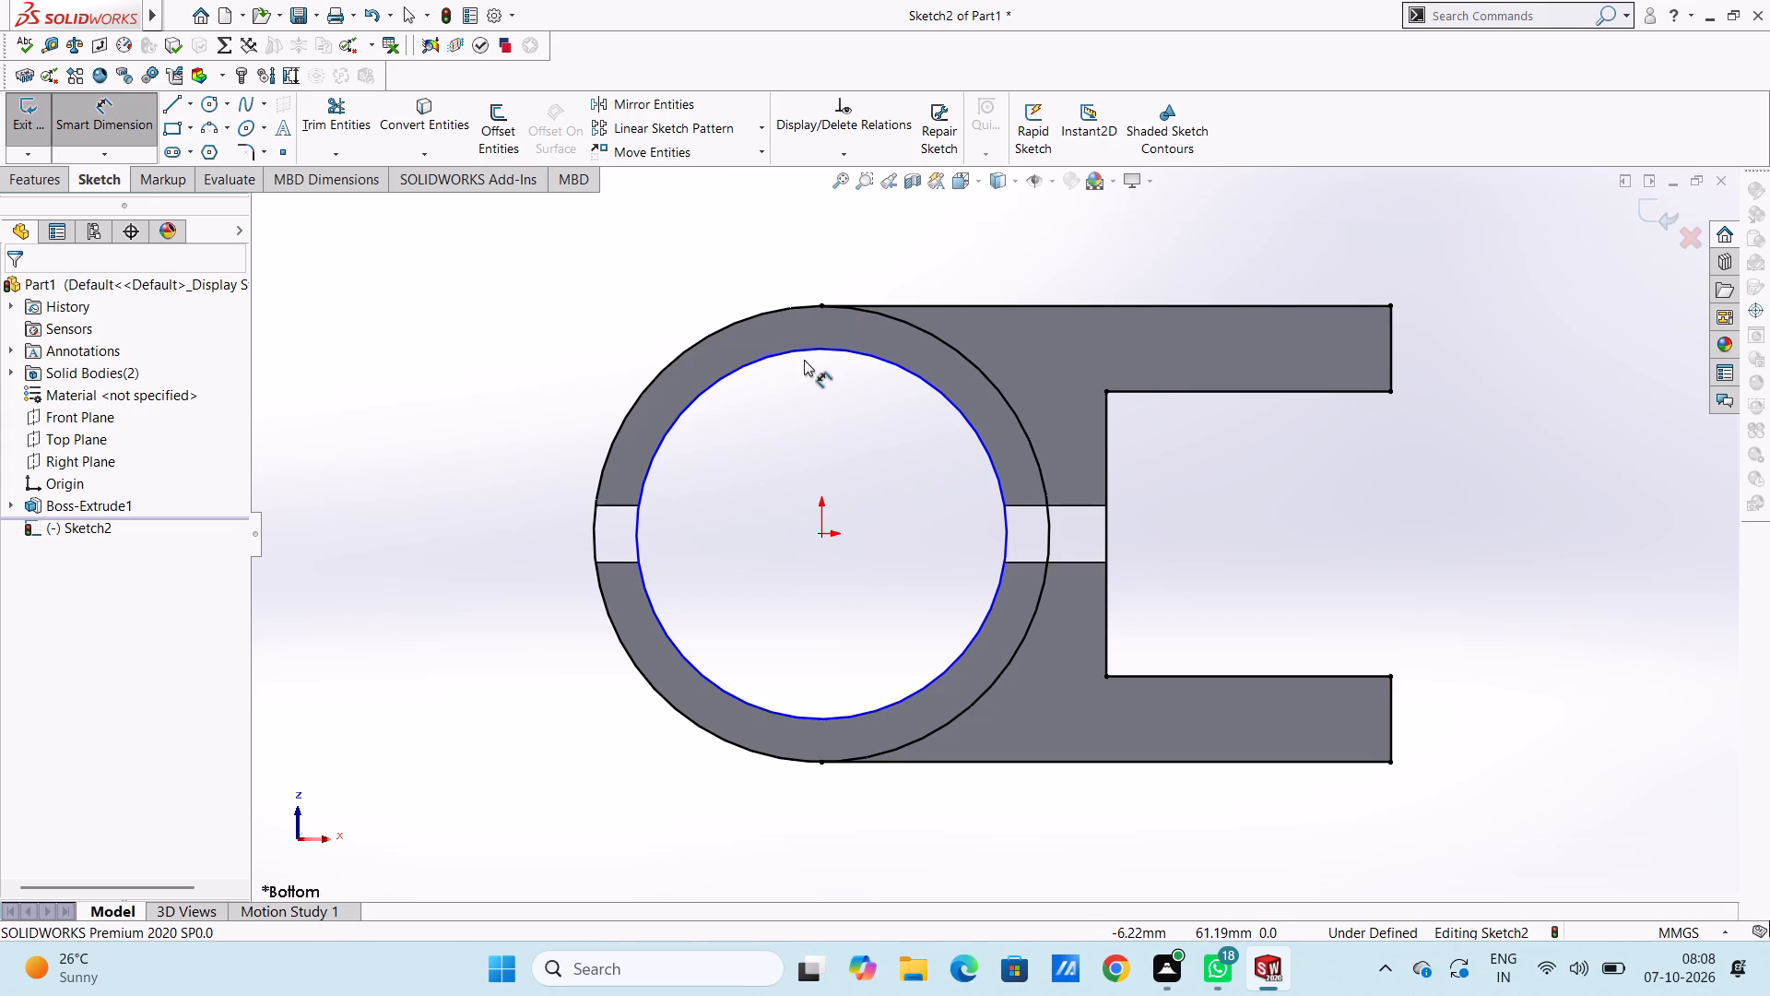
pyautogui.scroll(3, 804, 360)
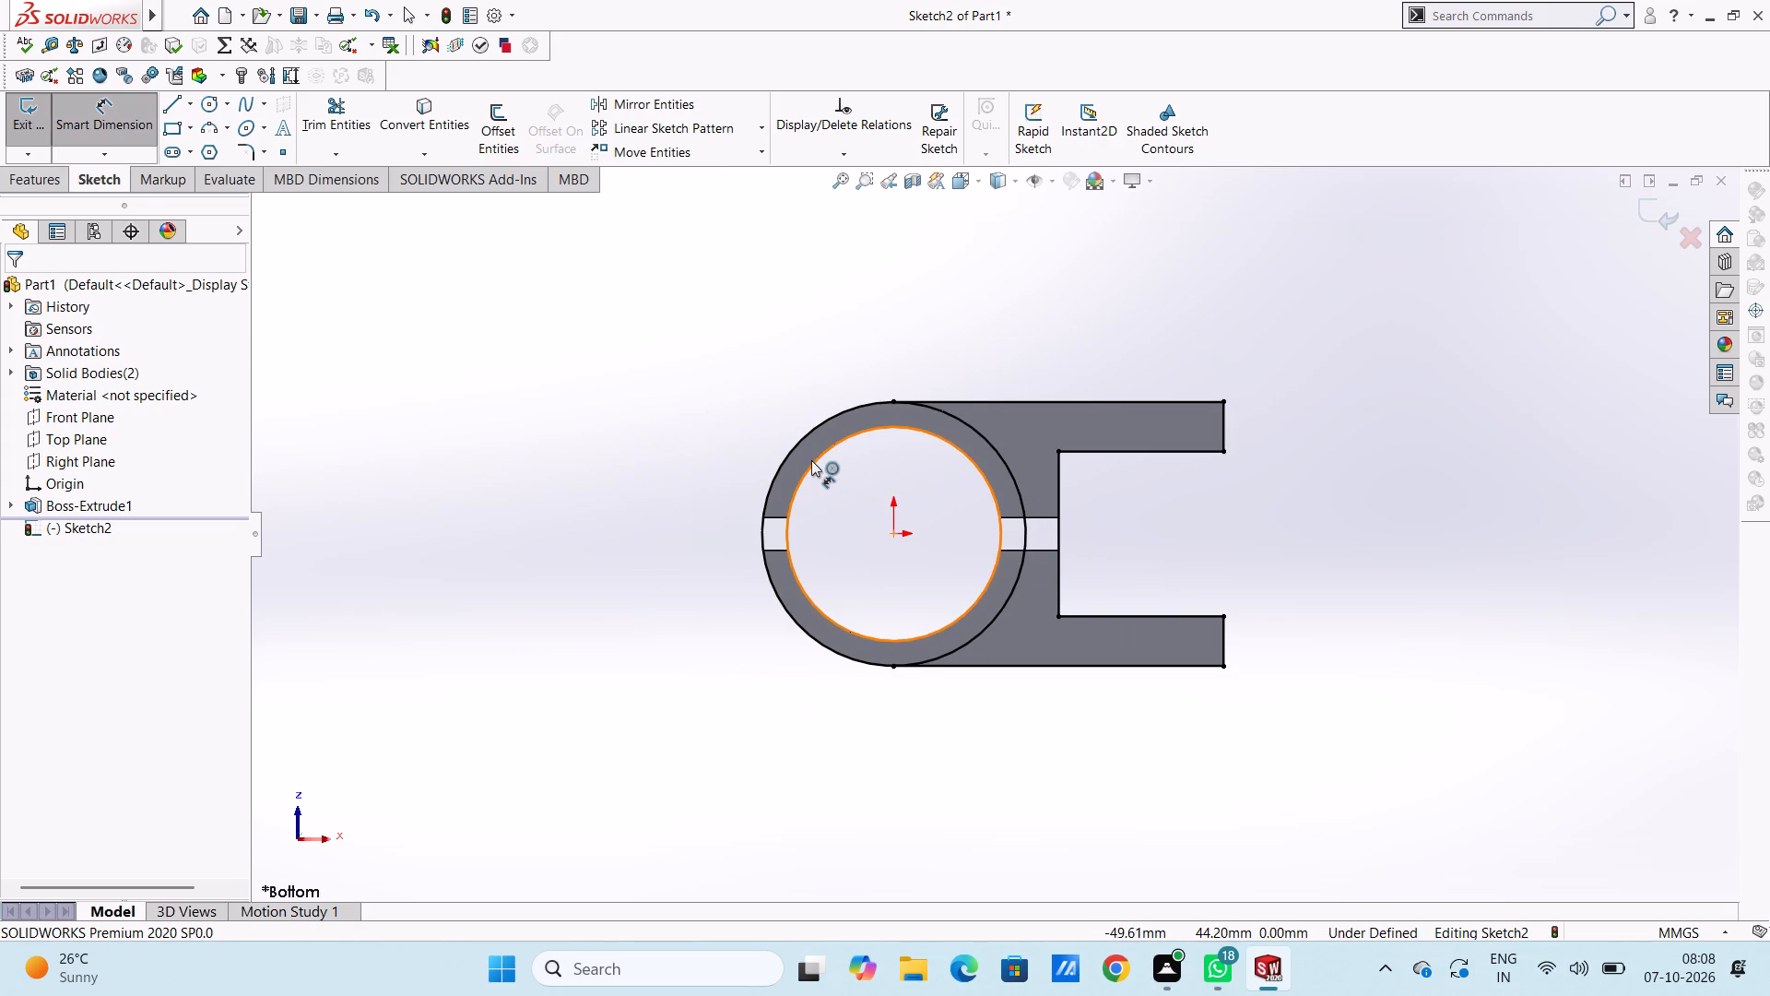
pyautogui.click(811, 460)
pyautogui.click(609, 757)
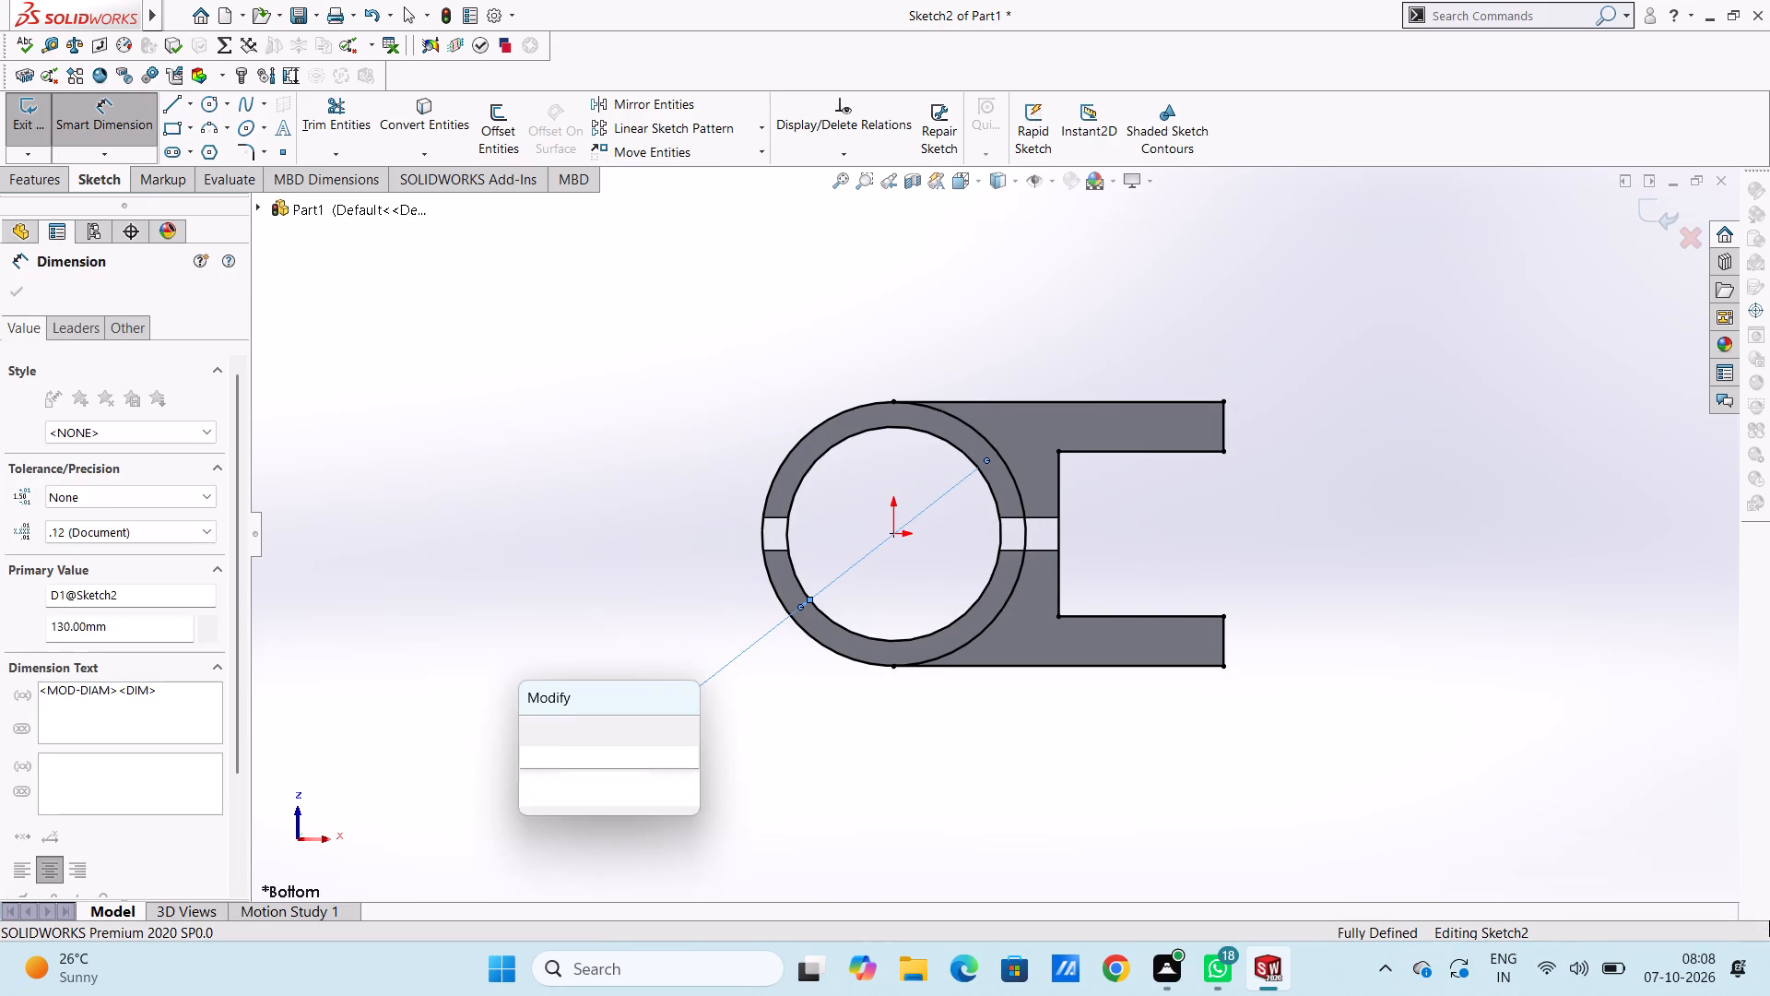
pyautogui.click(535, 727)
pyautogui.click(602, 551)
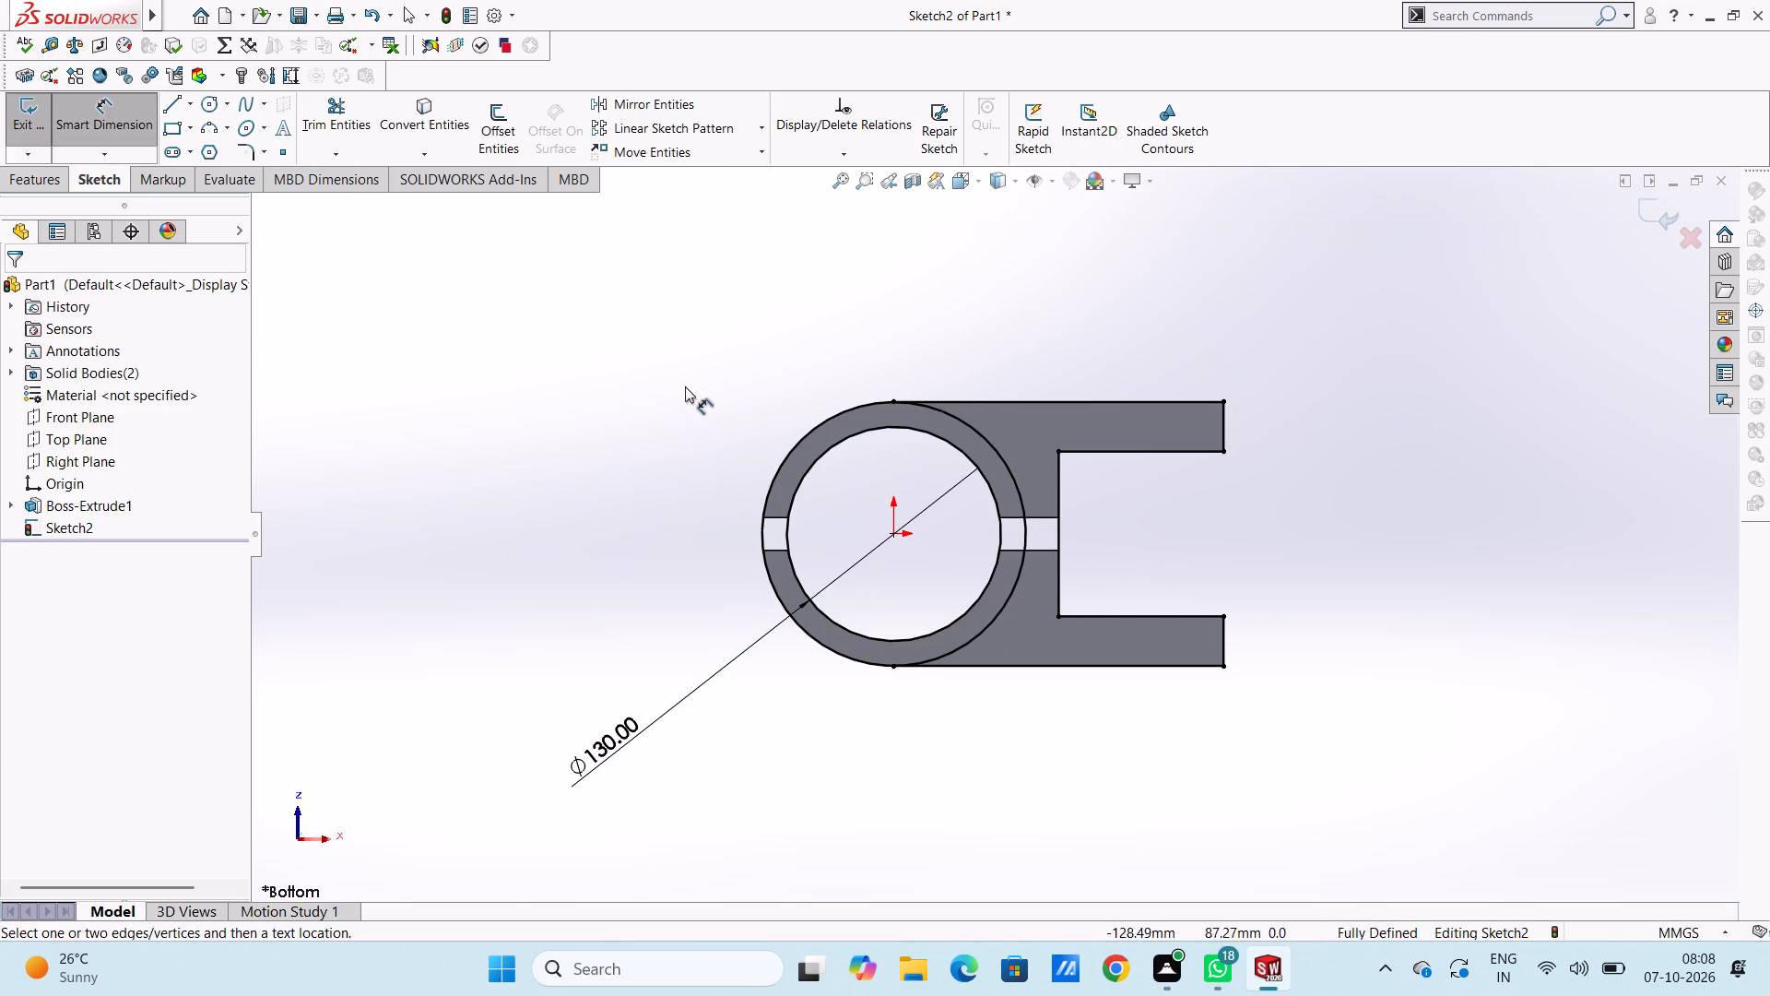
pyautogui.moveTo(688, 350); pyautogui.dragTo(666, 523, button='middle')
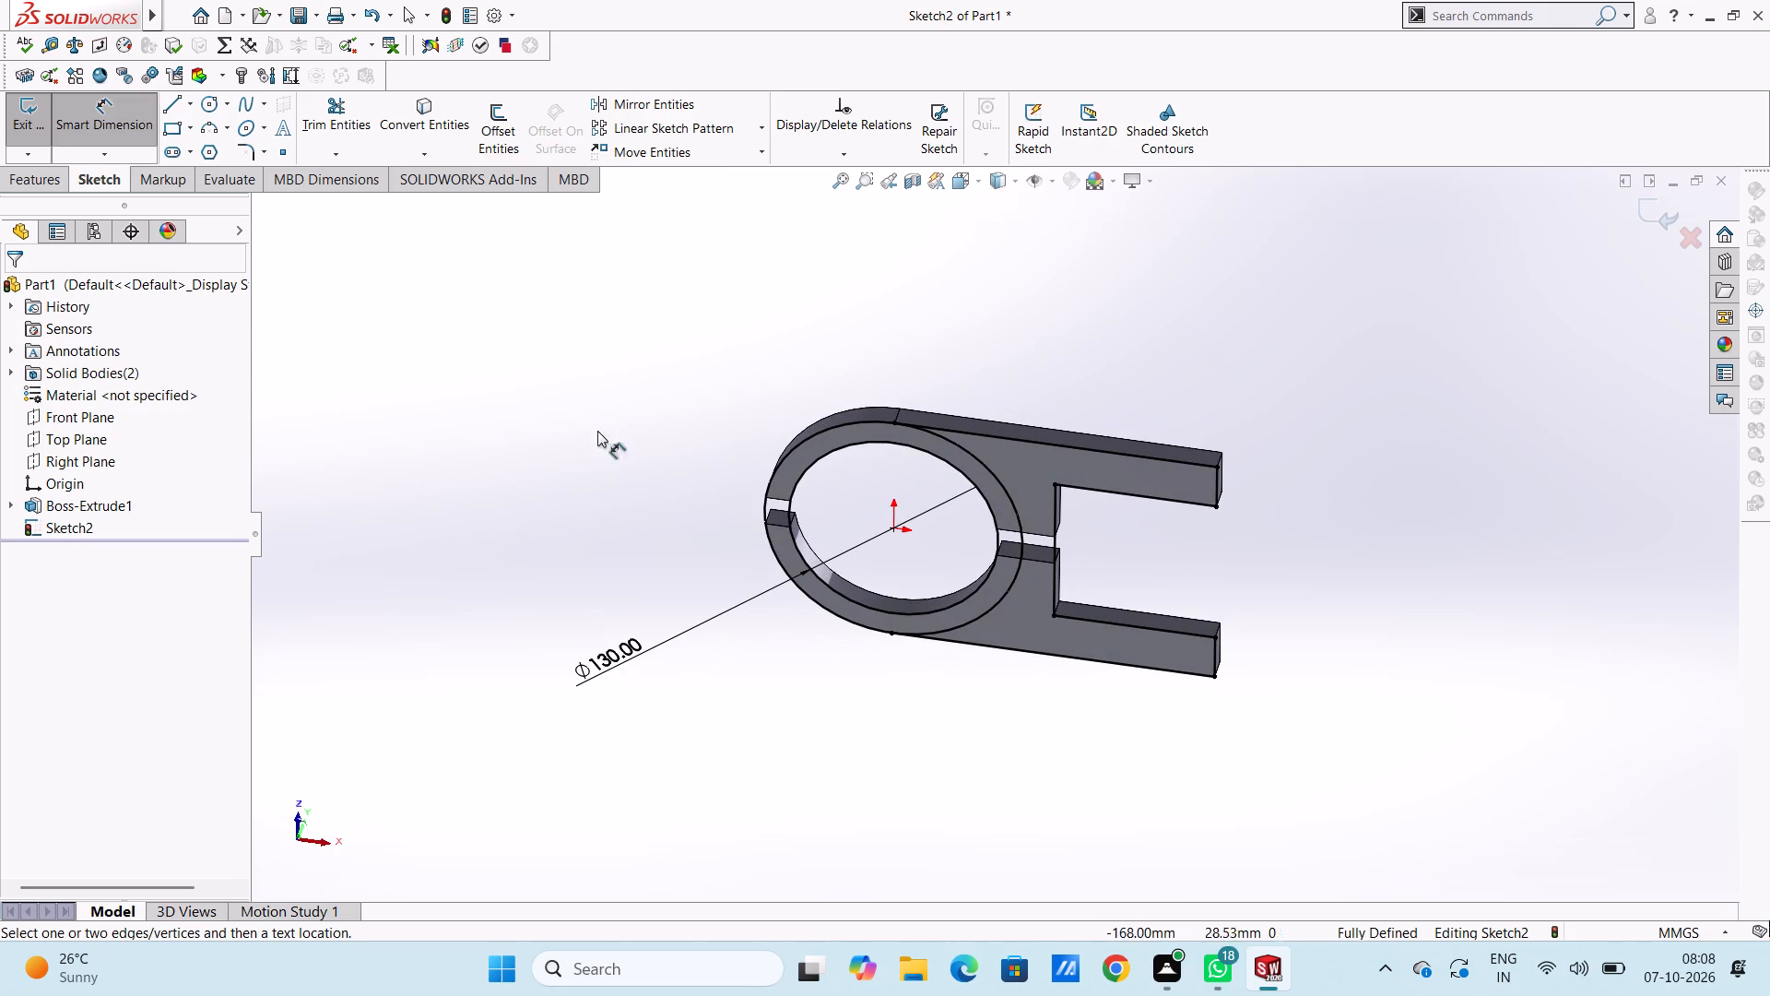
pyautogui.click(126, 125)
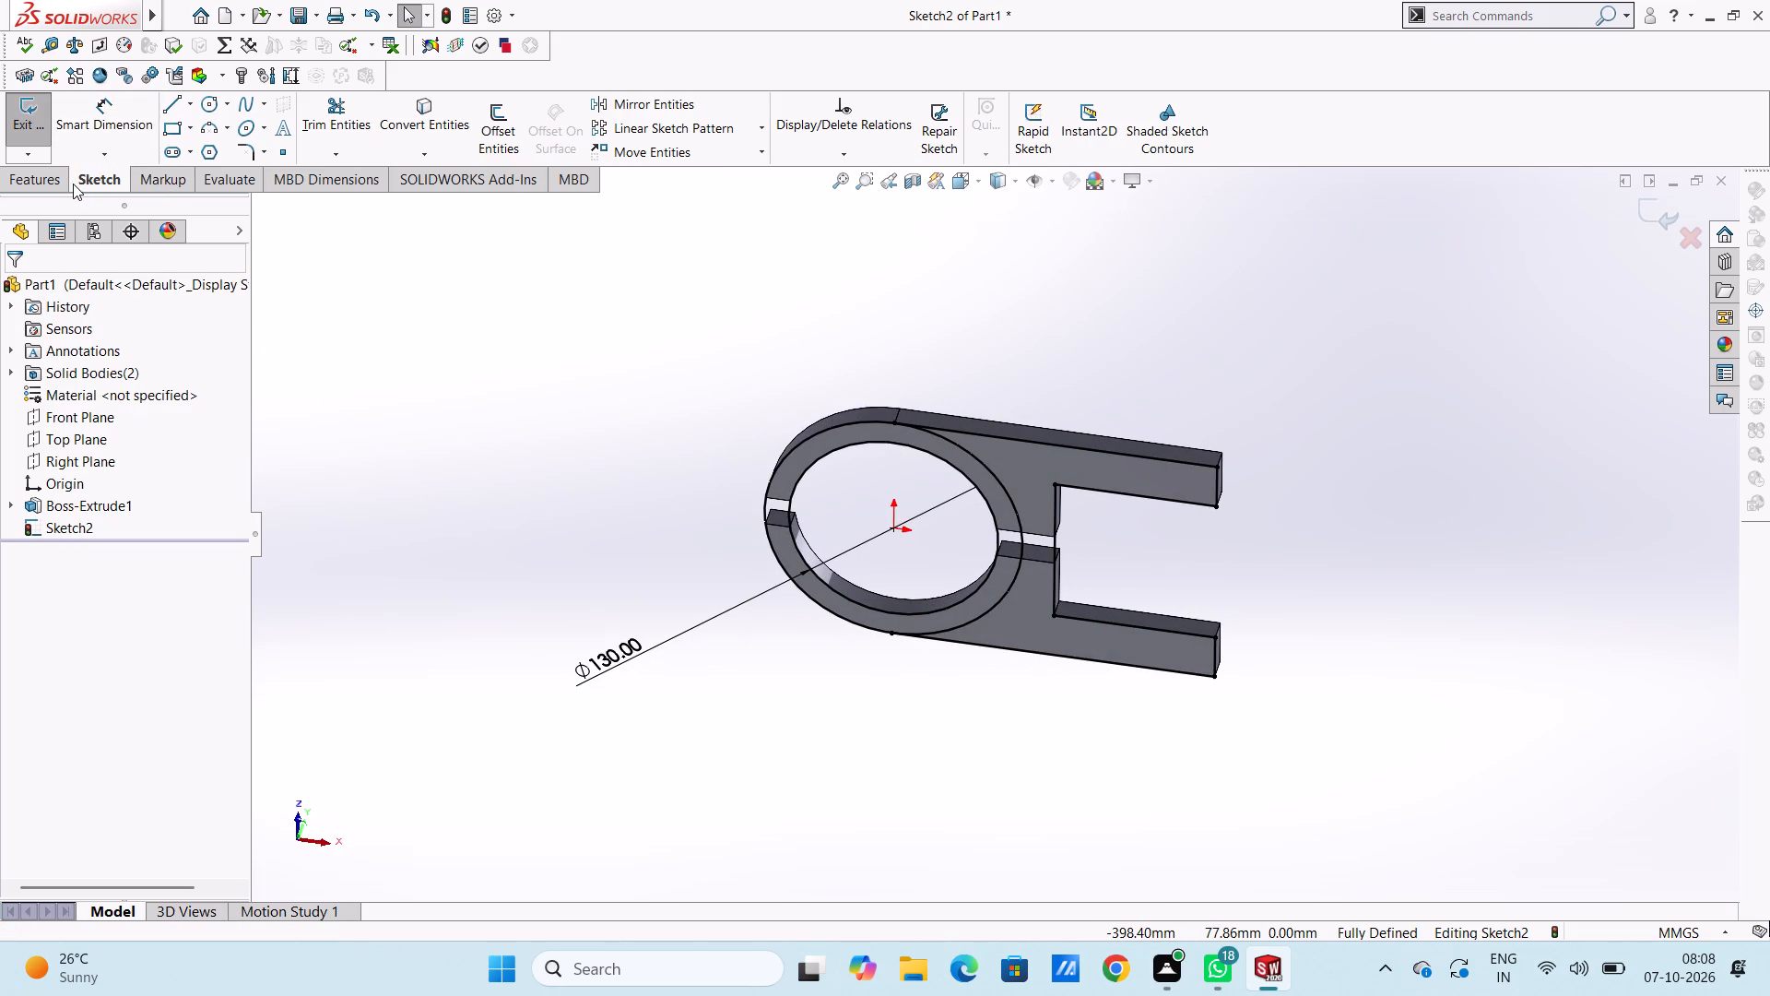
# Start an Extruded Boss from the bottom-face sketch, selecting both ring regions and both slotted-extension regions as its contours.
pyautogui.click(38, 177)
pyautogui.click(43, 135)
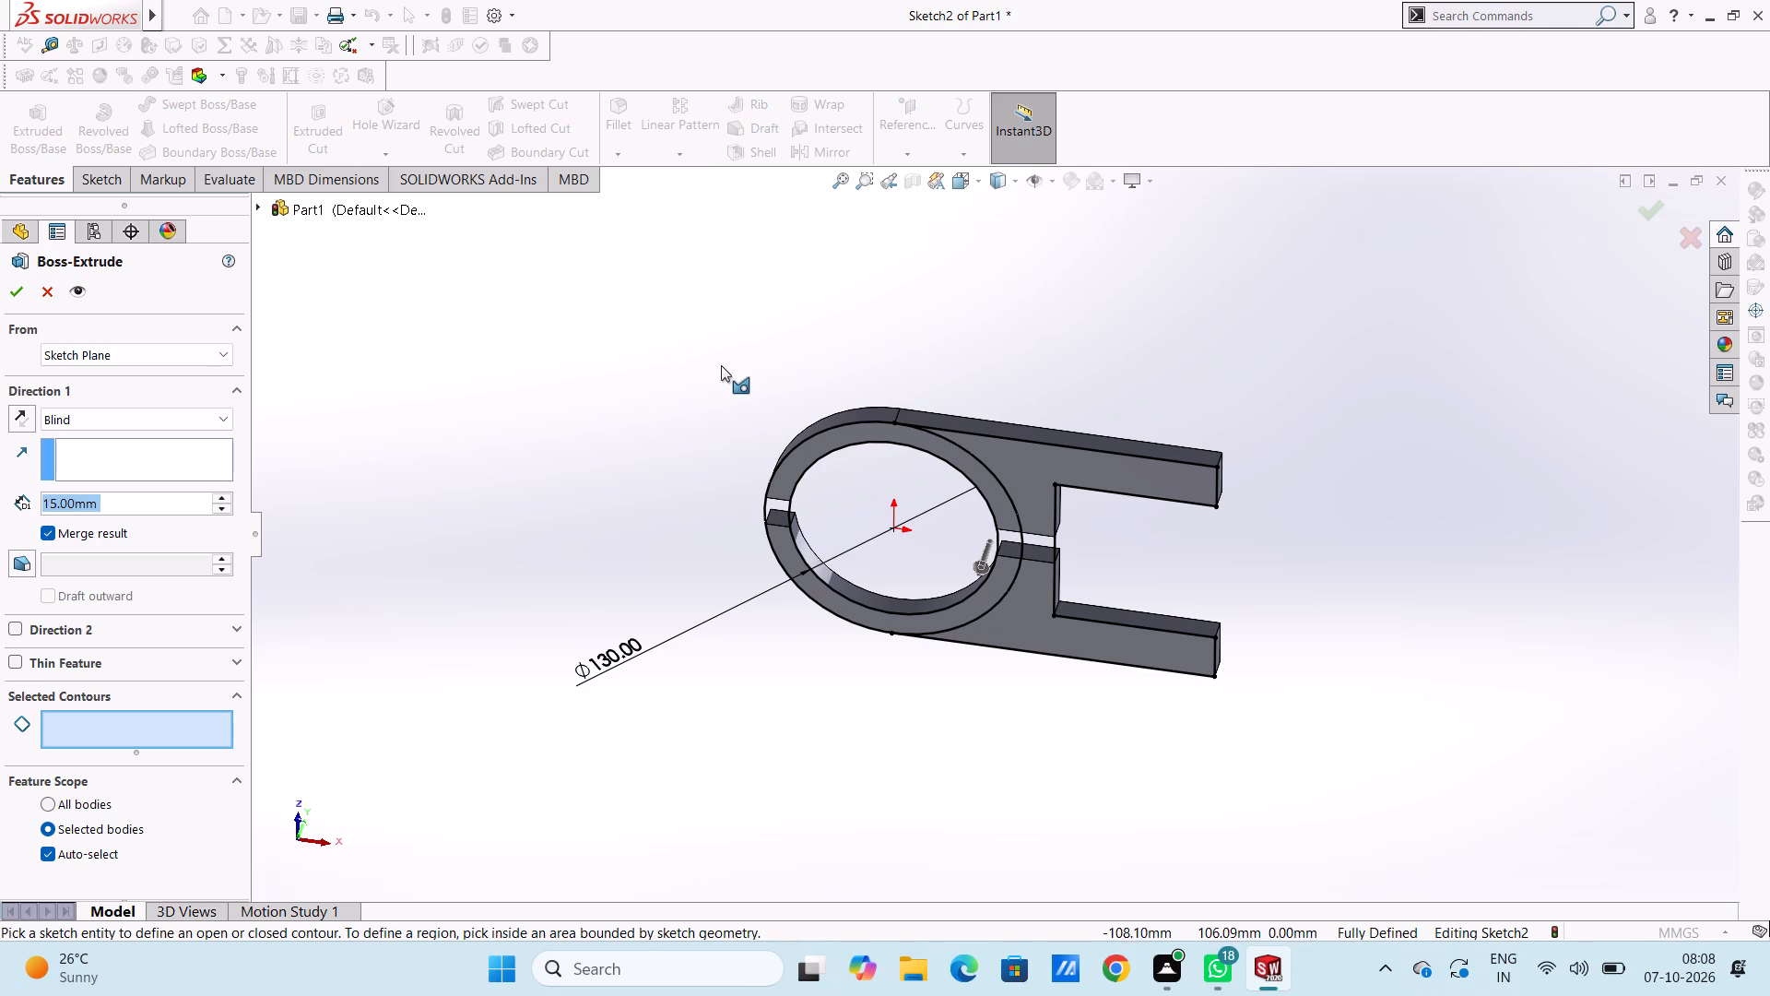
pyautogui.moveTo(757, 364); pyautogui.dragTo(768, 299, button='middle')
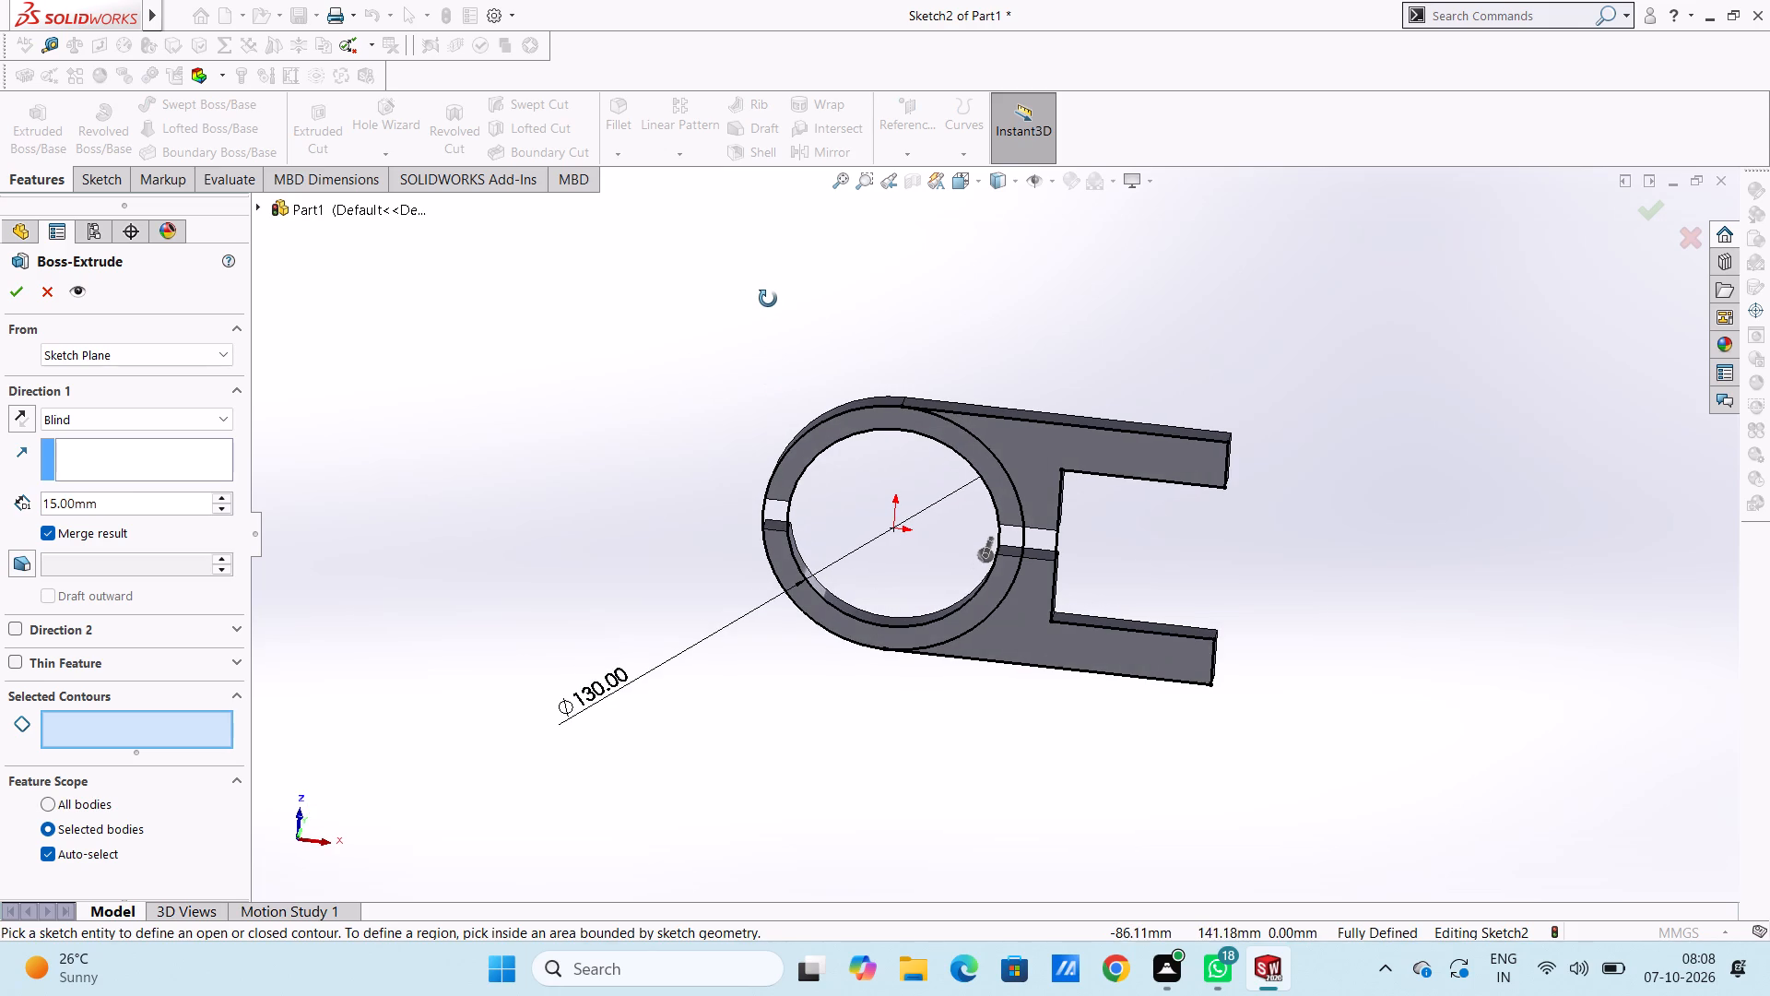
pyautogui.moveTo(768, 299); pyautogui.dragTo(764, 299, button='middle')
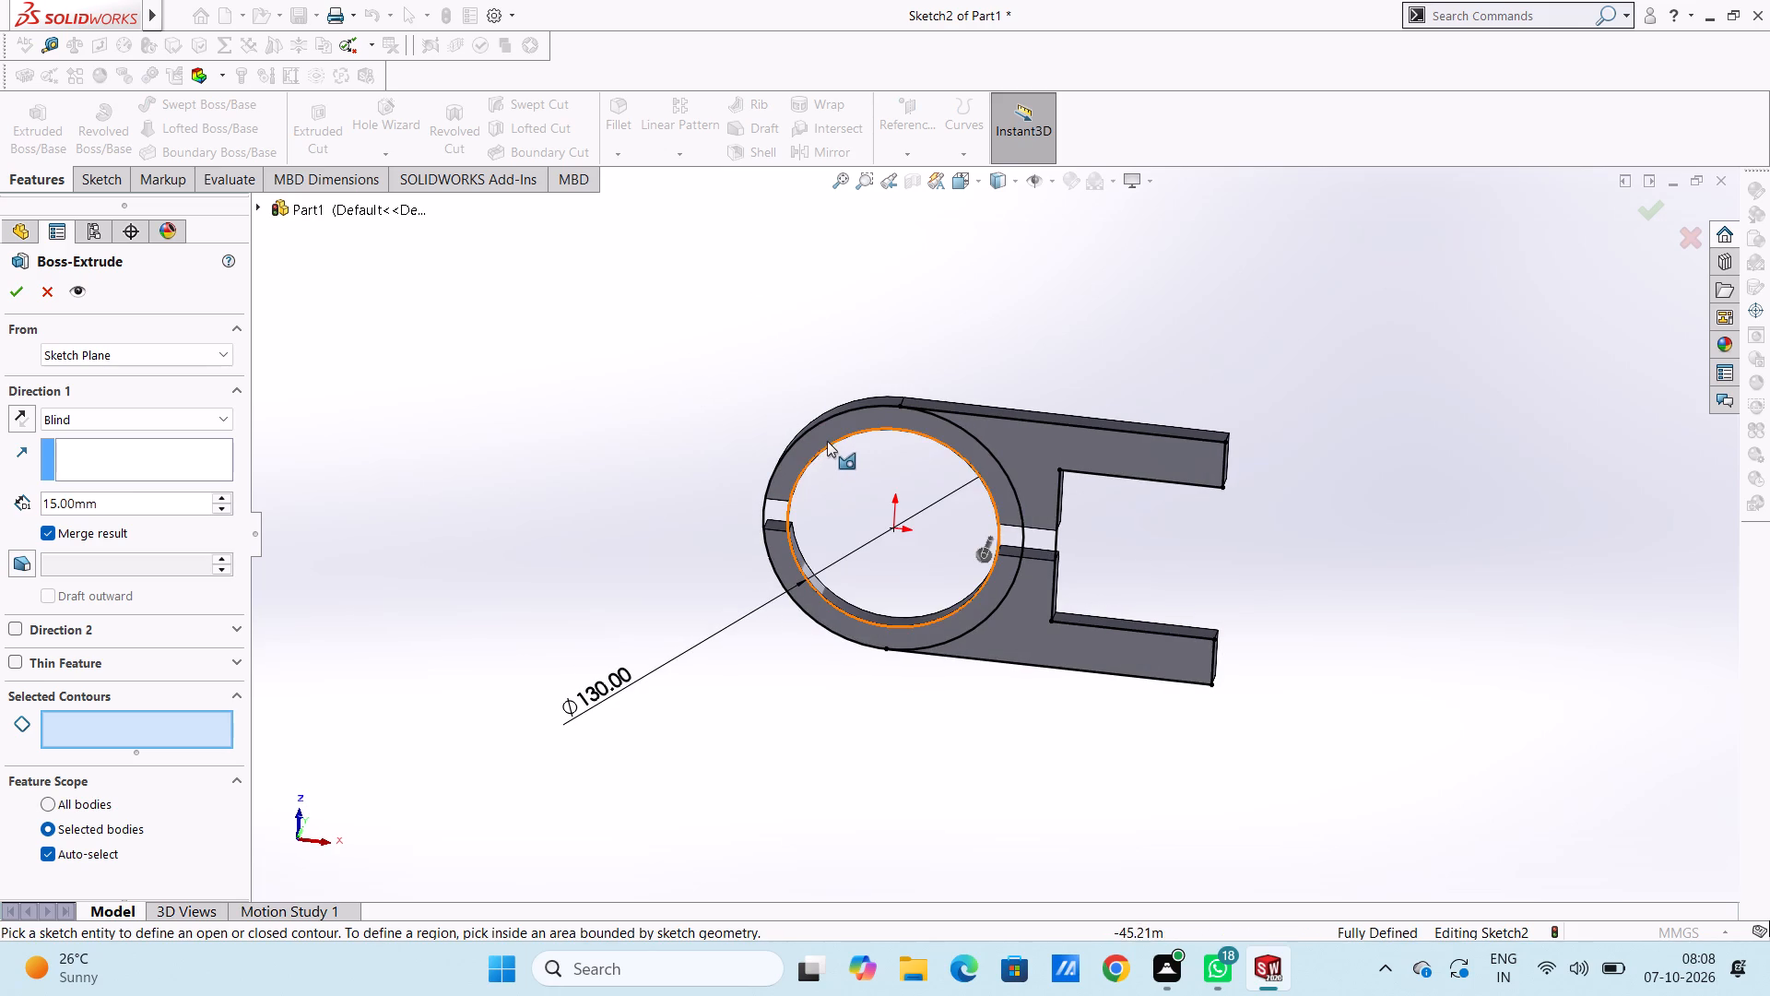
pyautogui.click(848, 428)
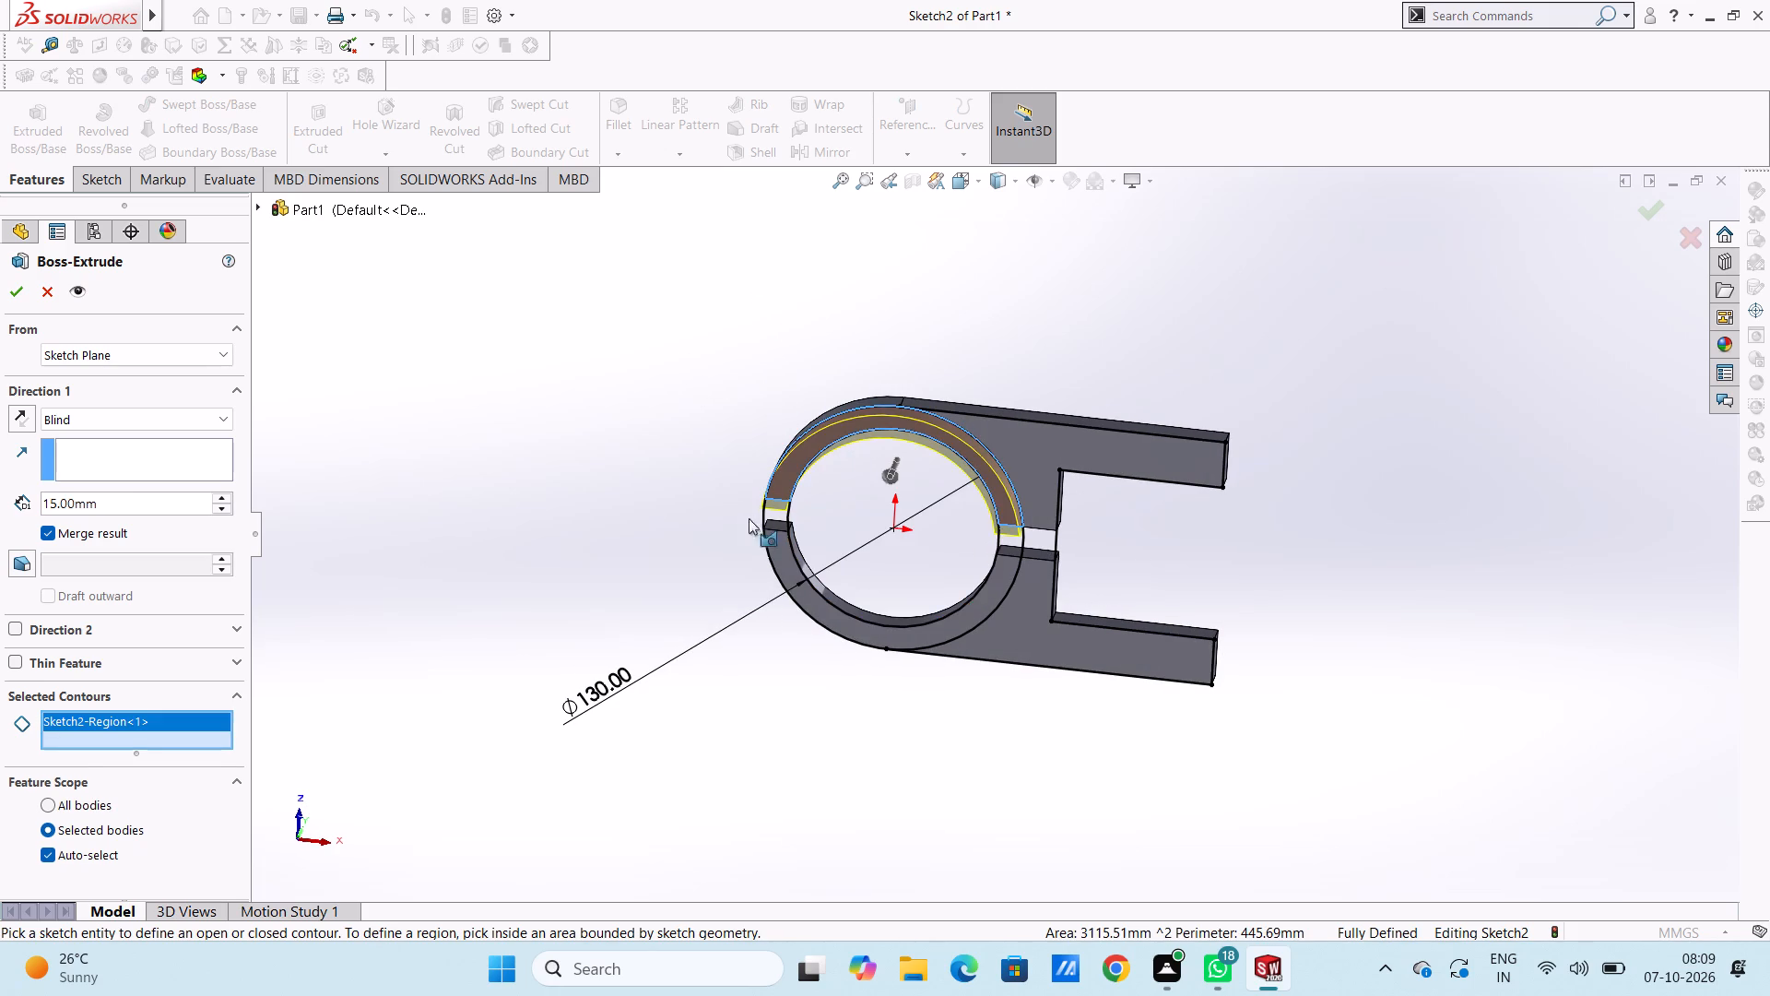
pyautogui.moveTo(1066, 356); pyautogui.dragTo(1072, 277, button='middle')
pyautogui.scroll(-5, 957, 637)
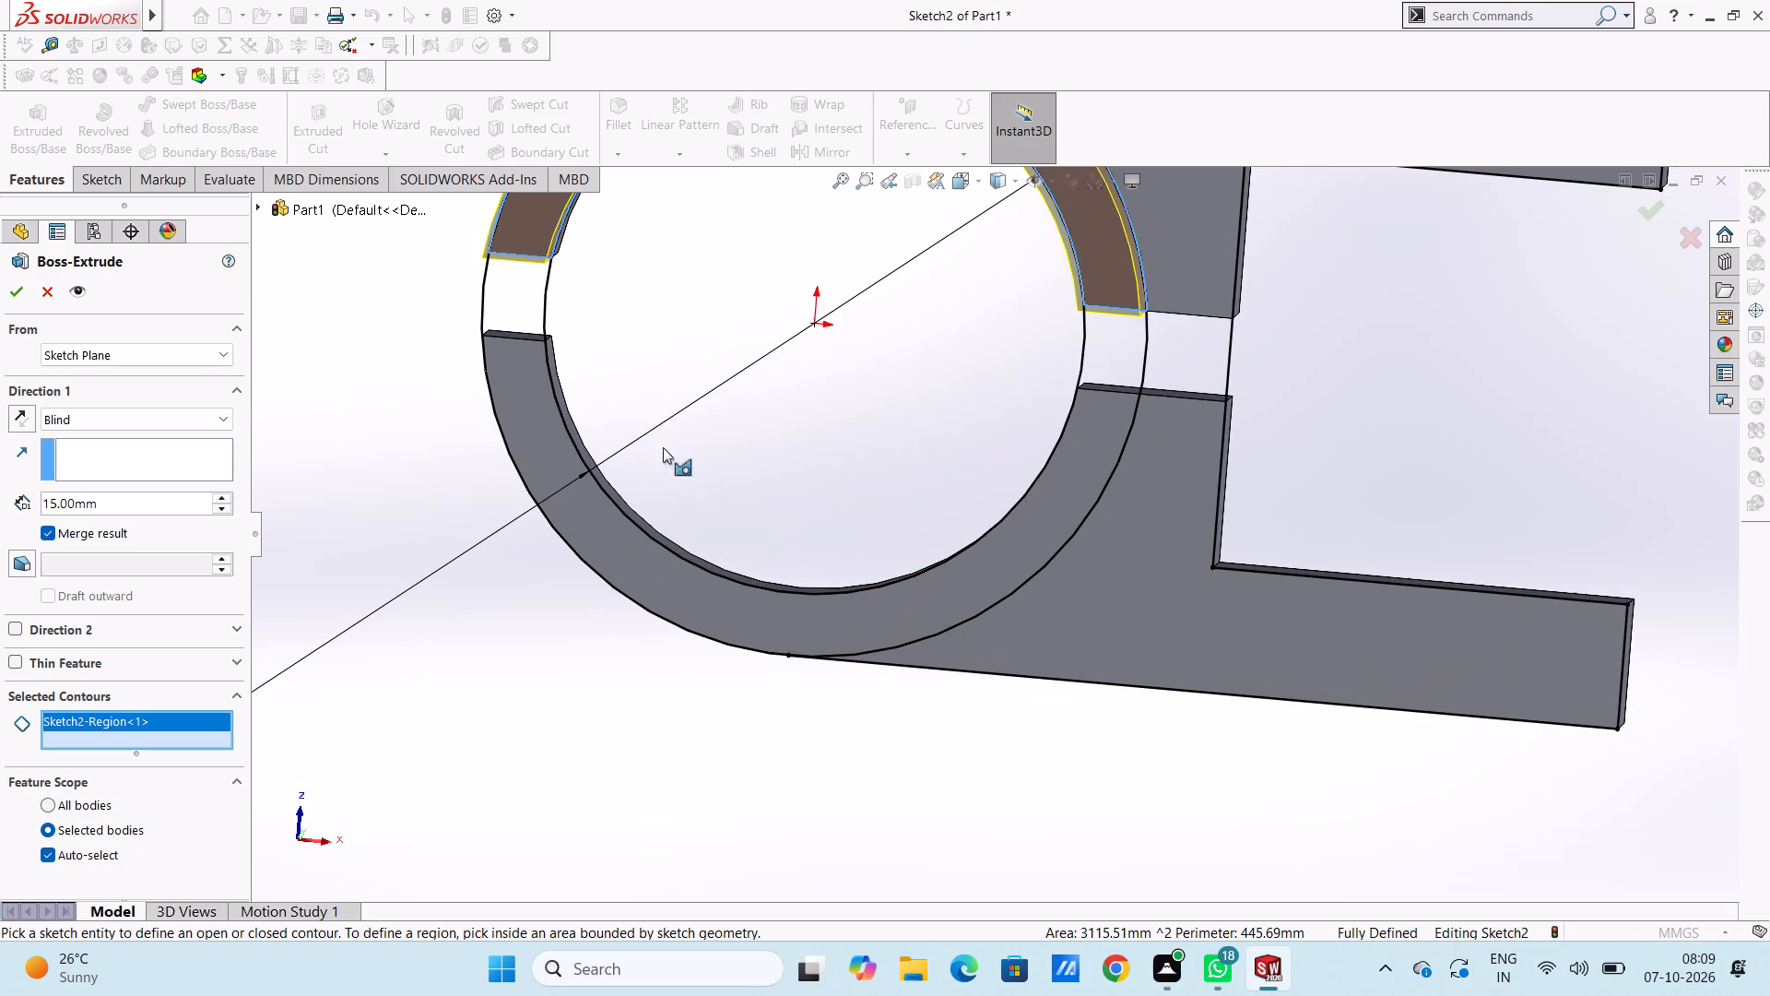
pyautogui.click(517, 294)
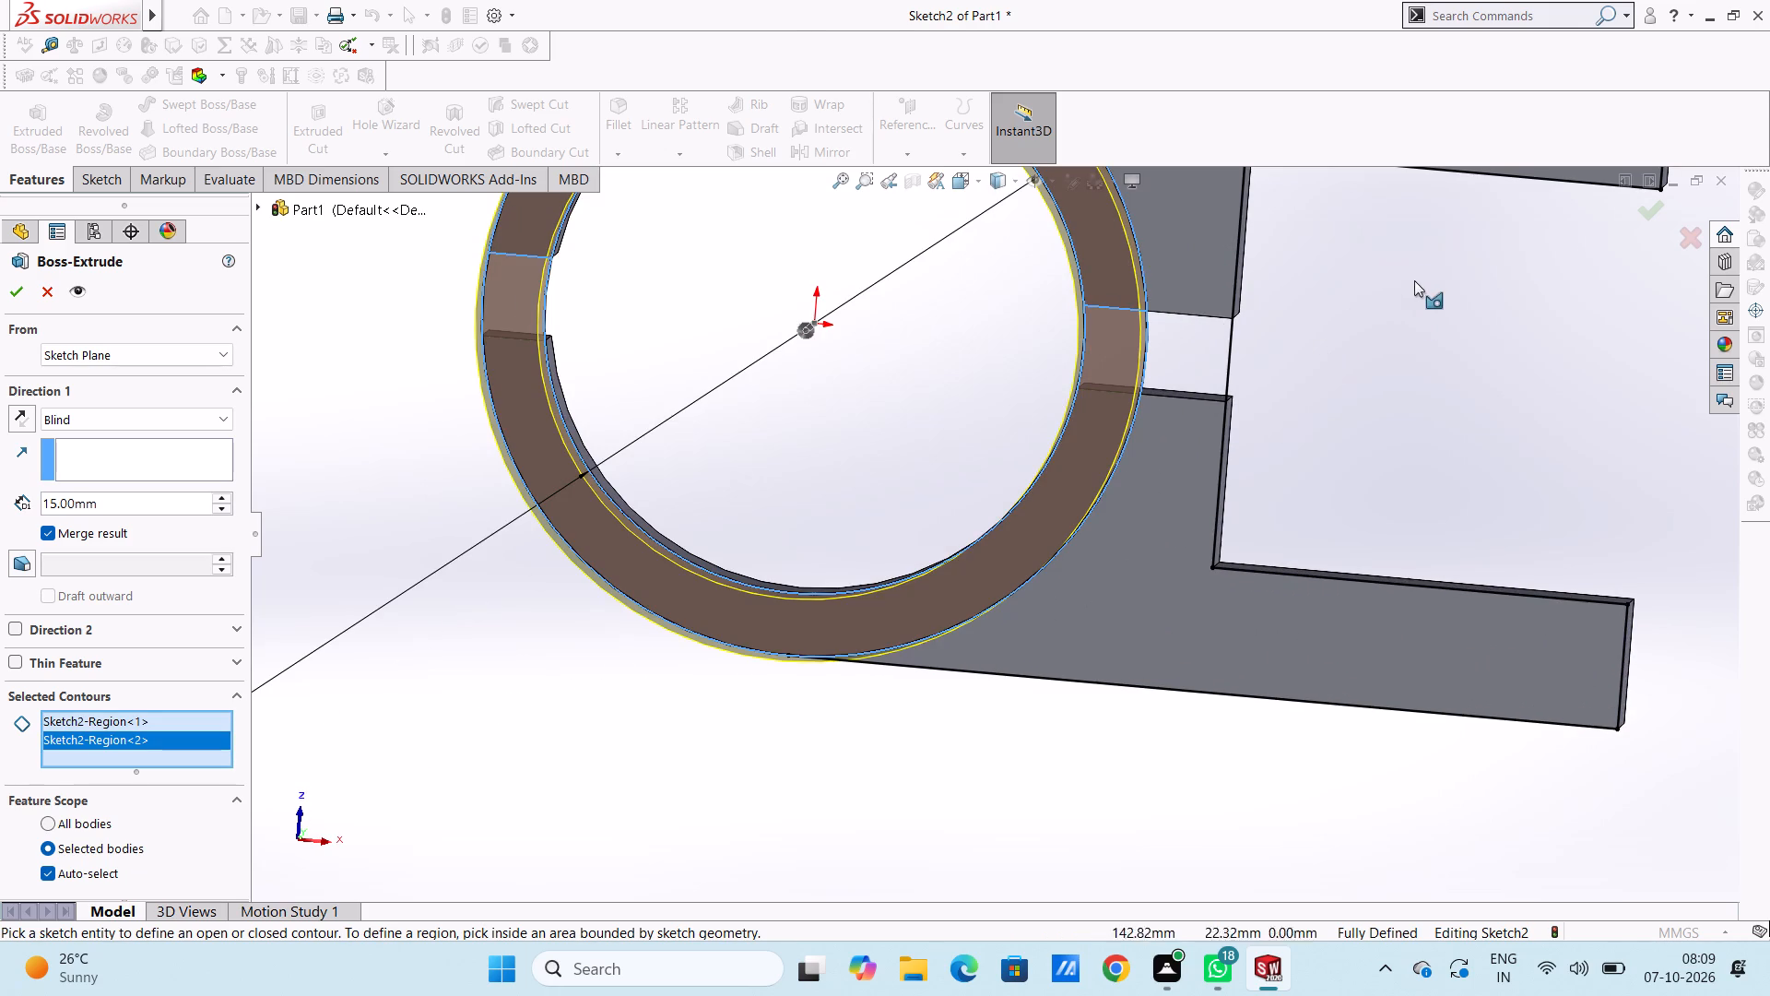
pyautogui.click(1205, 249)
pyautogui.click(1180, 358)
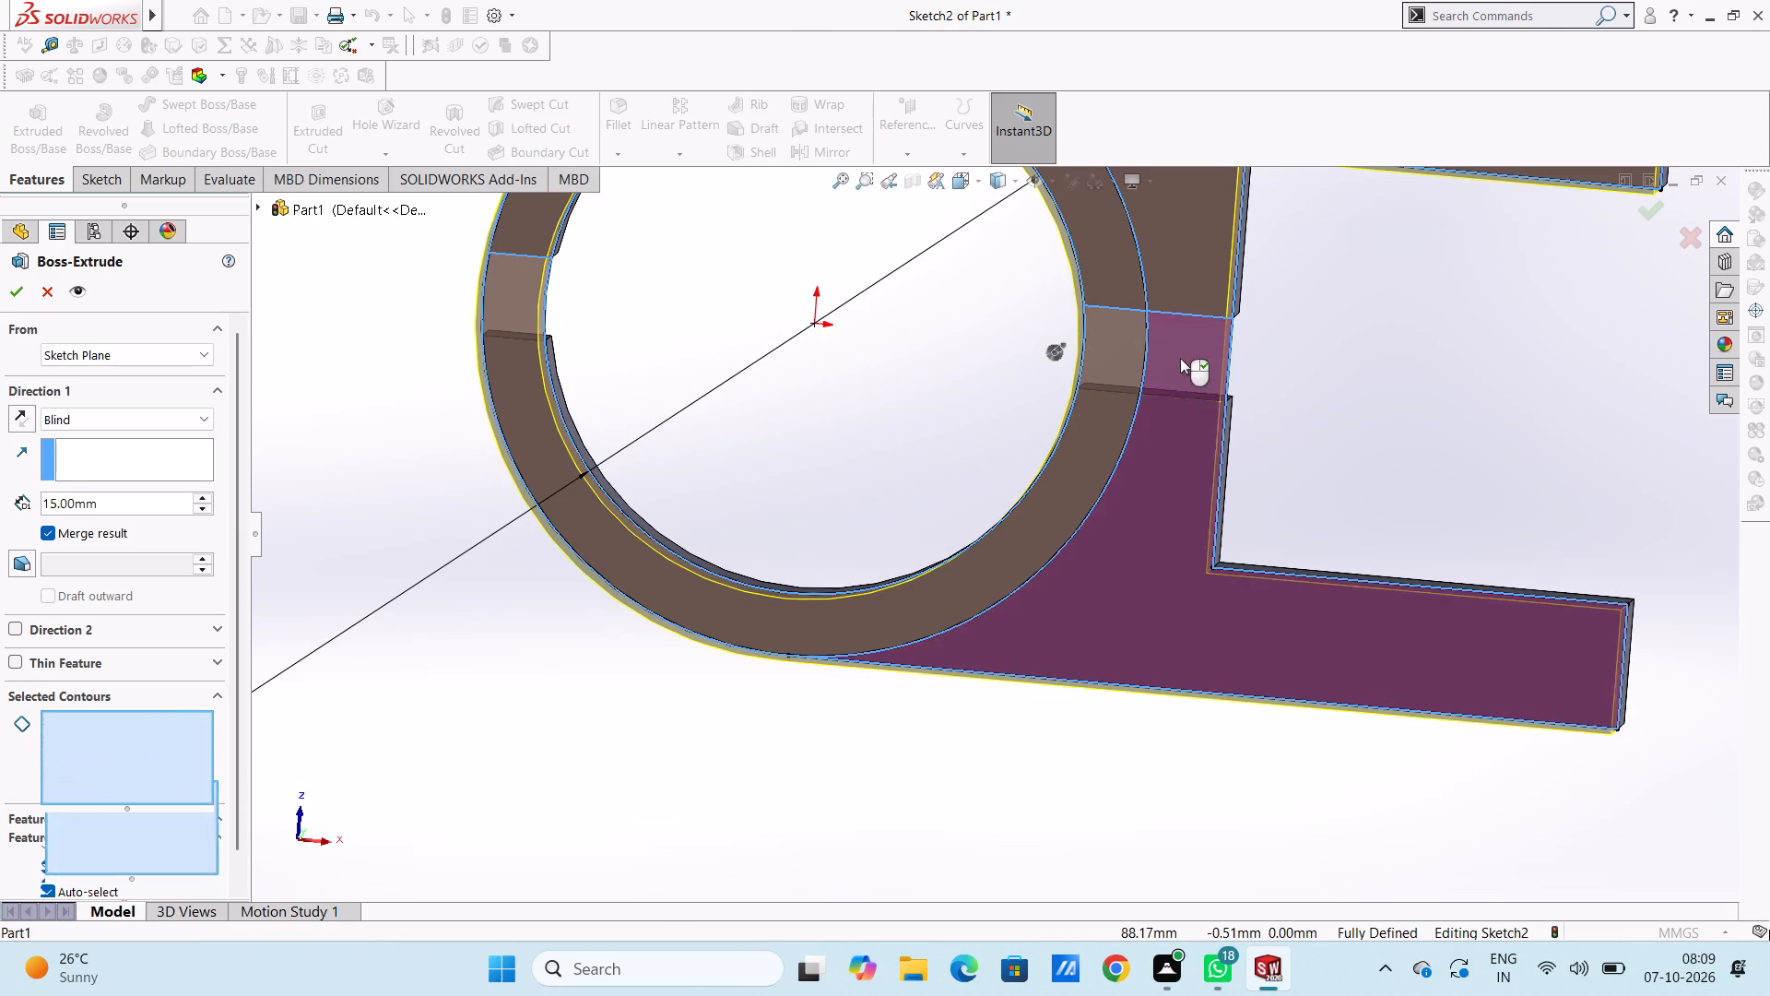
pyautogui.scroll(5, 1496, 374)
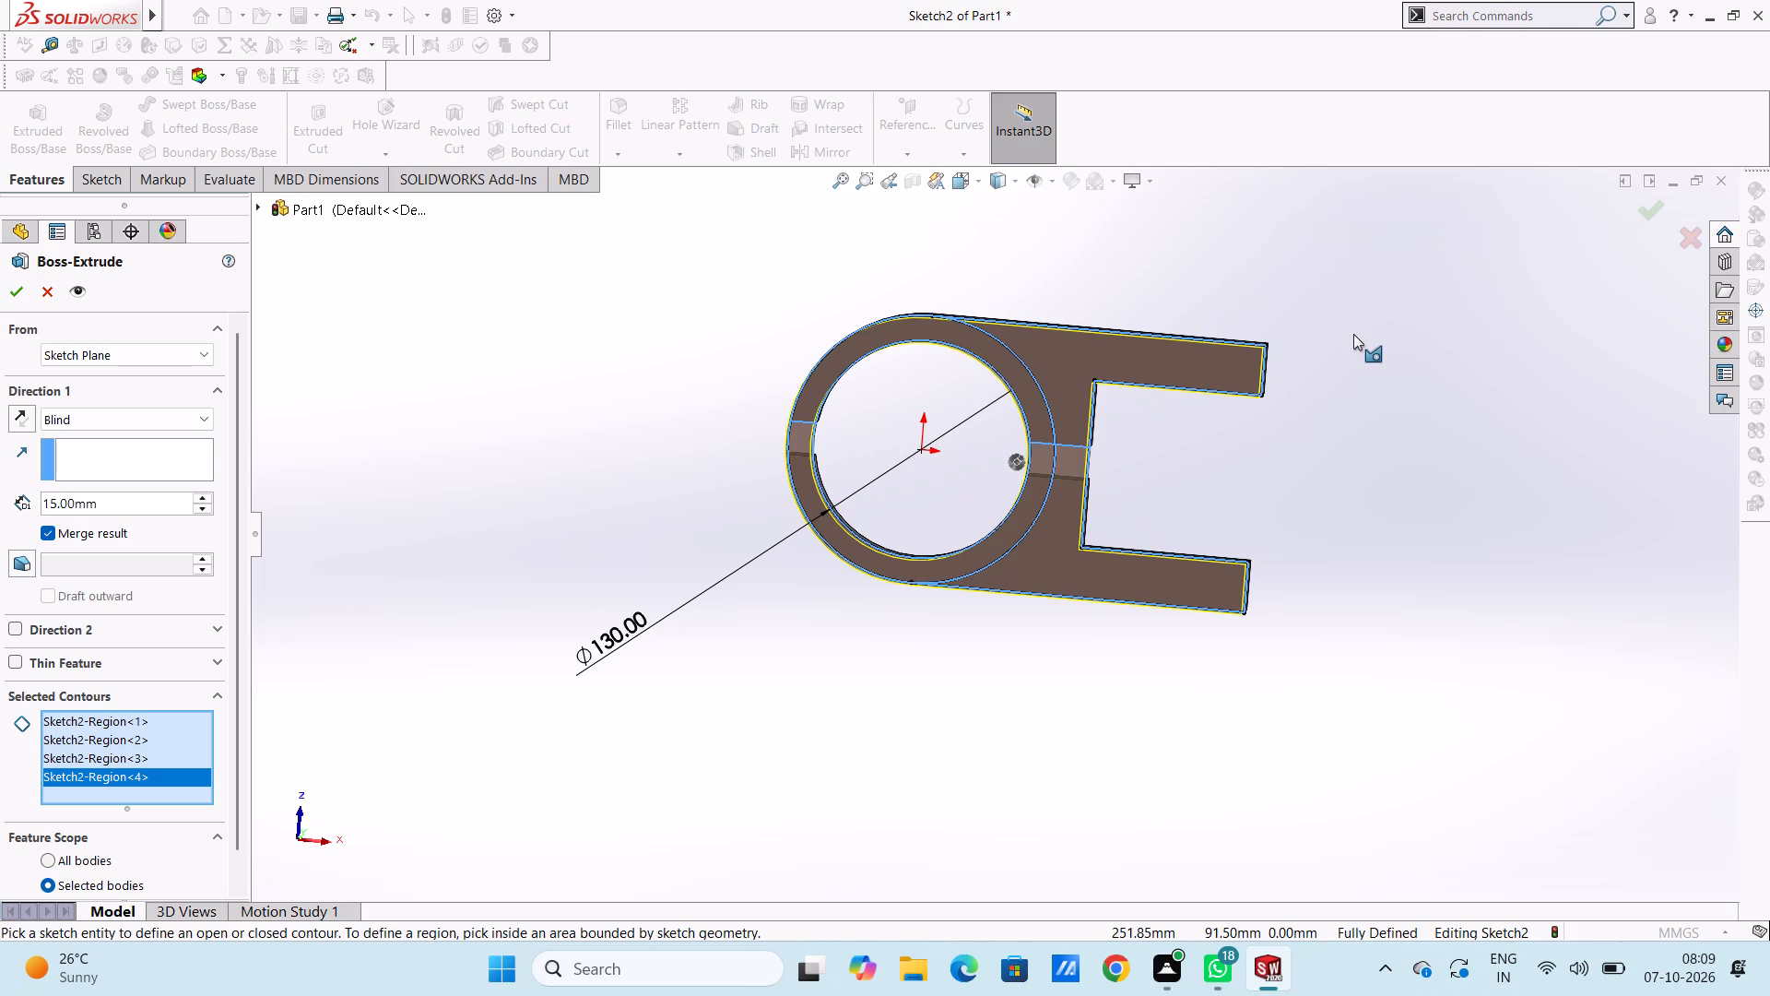
# Extrude the selected regions to a blind depth of 35 mm with the result merged into the existing bodies.
pyautogui.moveTo(1329, 316); pyautogui.dragTo(1292, 518, button='middle')
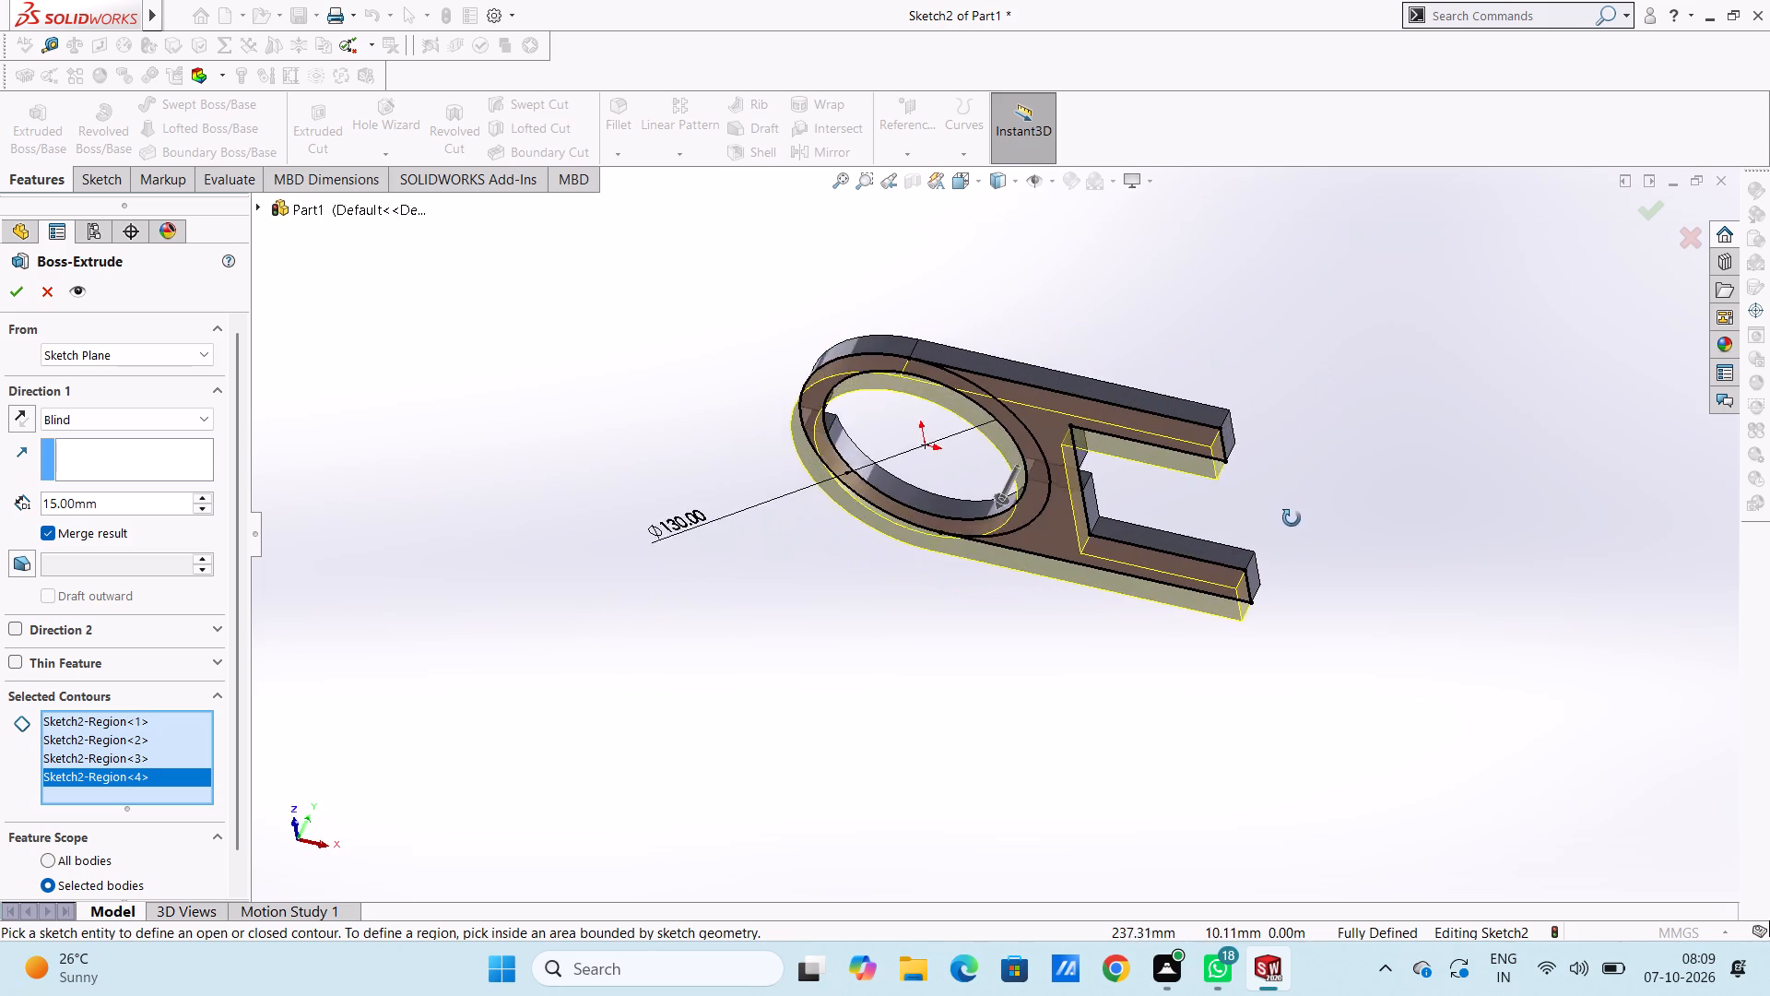
pyautogui.moveTo(1292, 518); pyautogui.dragTo(1272, 605, button='middle')
pyautogui.moveTo(712, 293); pyautogui.dragTo(714, 294, button='middle')
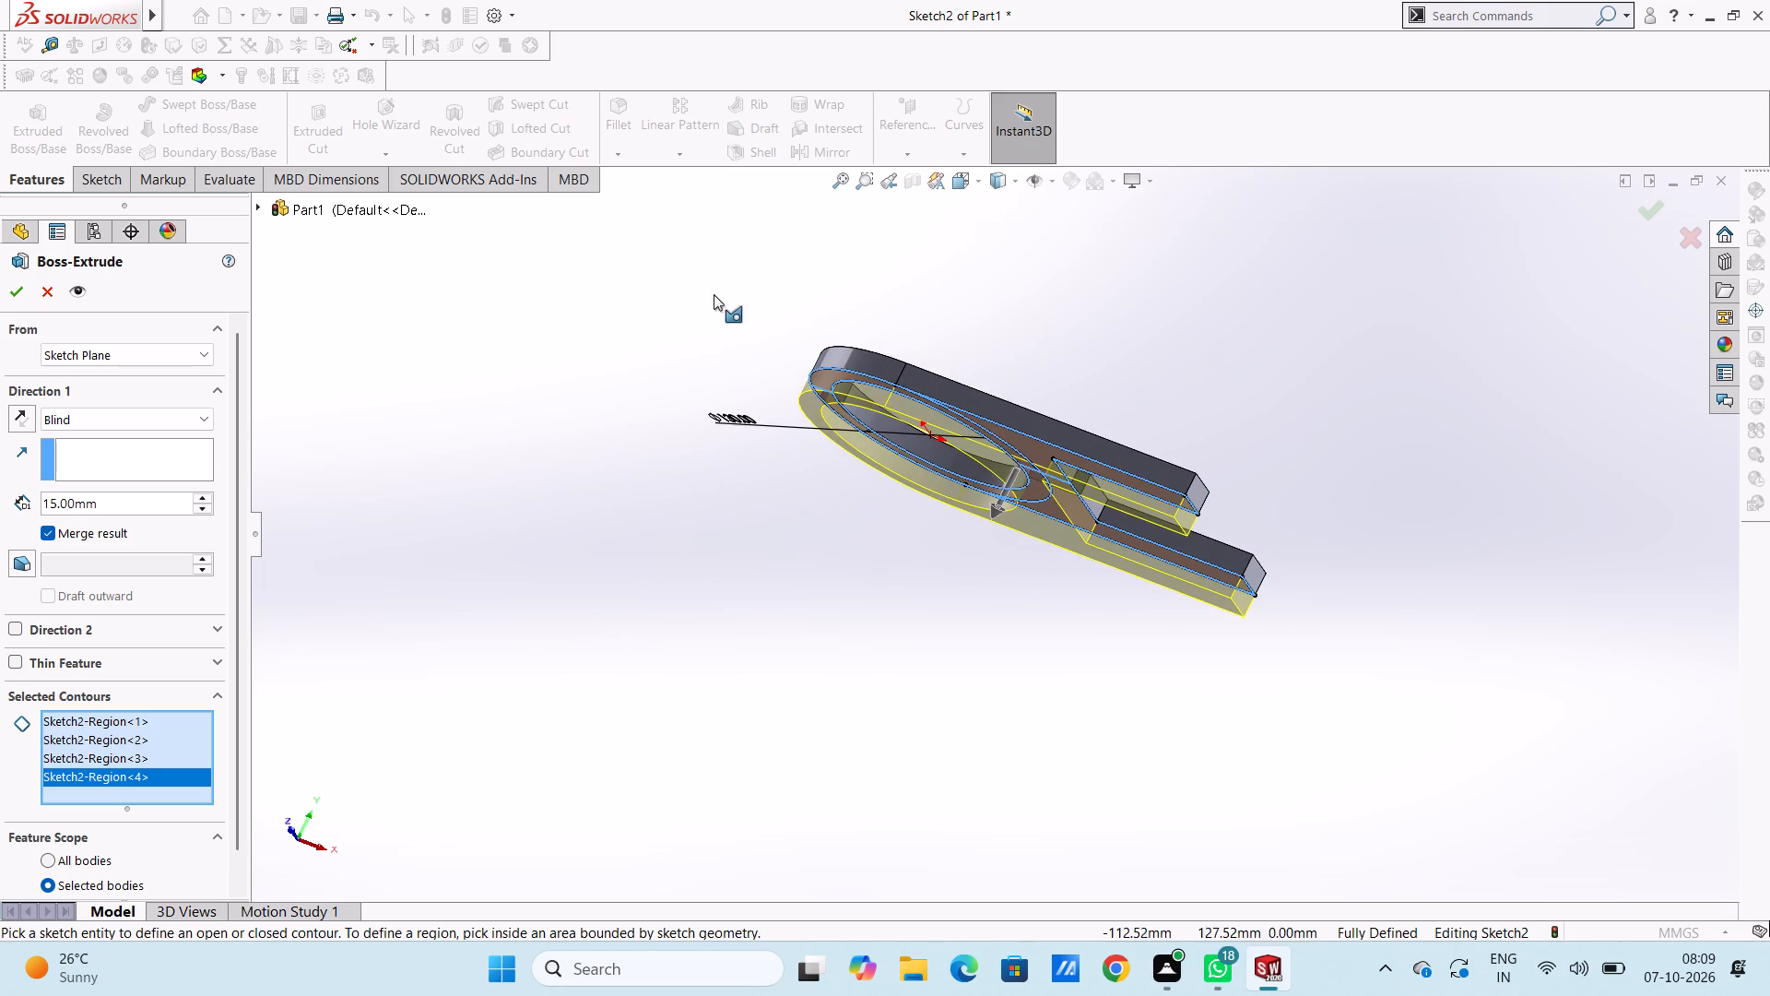
pyautogui.moveTo(714, 294); pyautogui.dragTo(690, 508, button='middle')
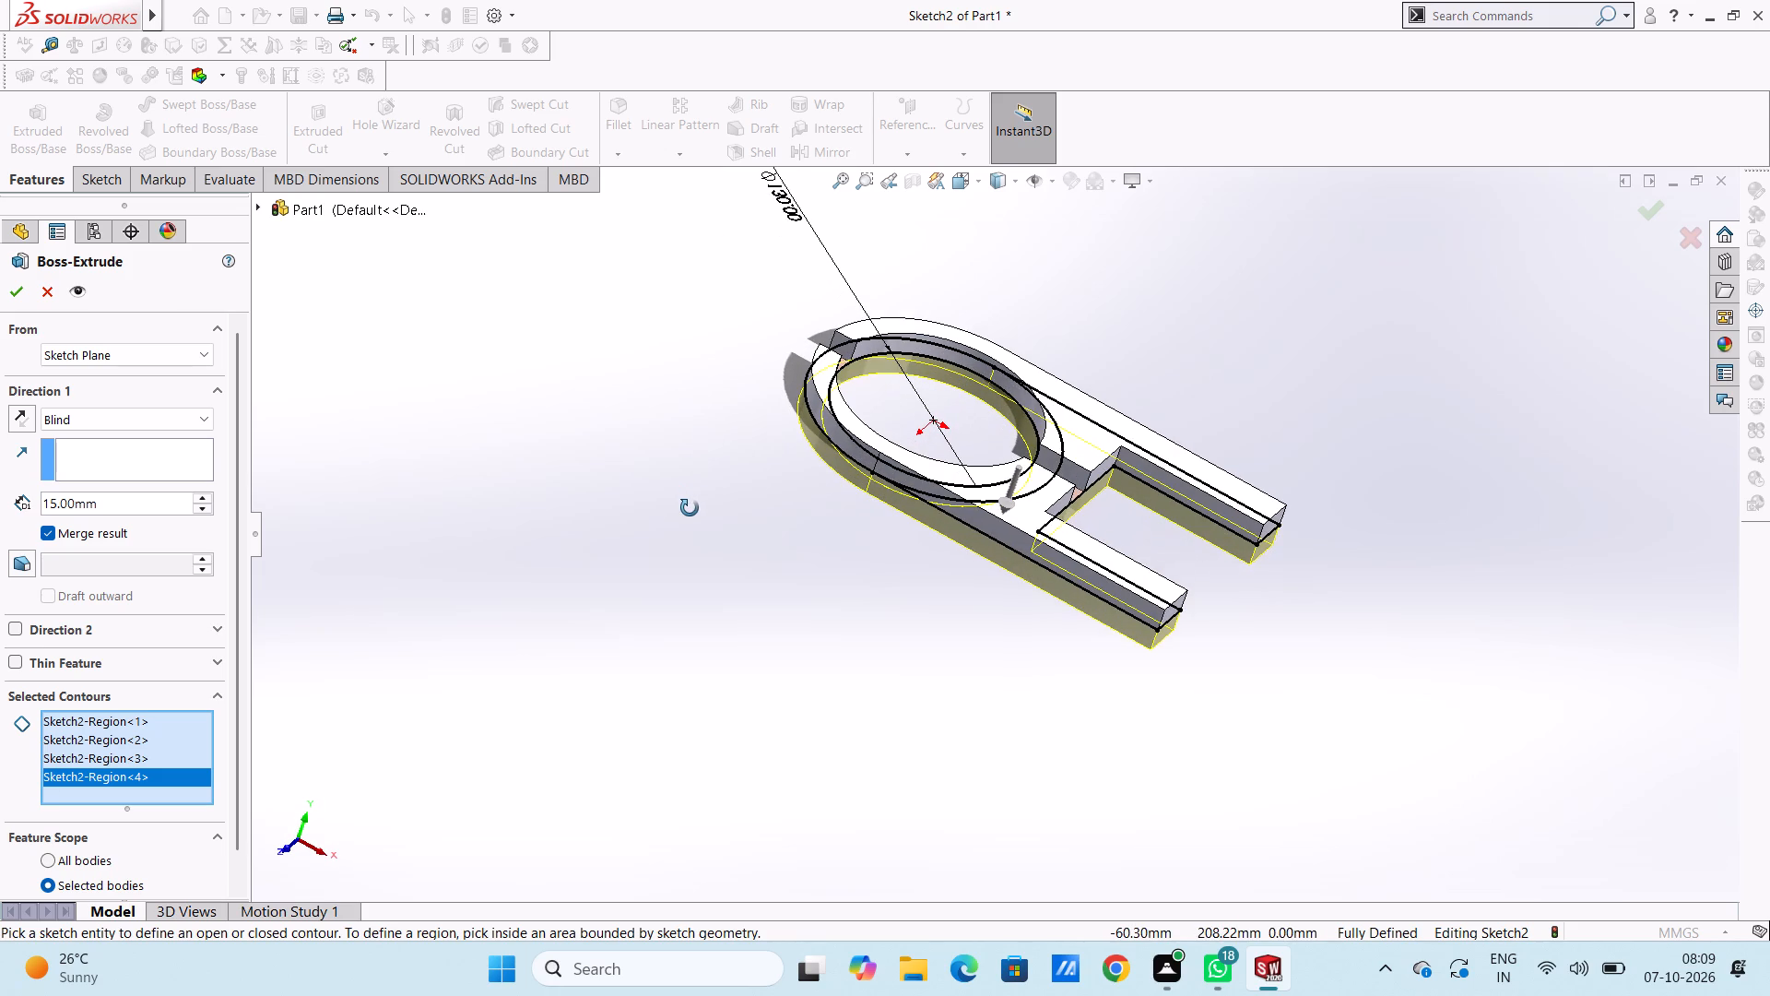
pyautogui.moveTo(690, 508); pyautogui.dragTo(690, 507, button='middle')
pyautogui.moveTo(708, 446); pyautogui.dragTo(817, 264, button='middle')
pyautogui.moveTo(649, 456); pyautogui.dragTo(823, 401, button='middle')
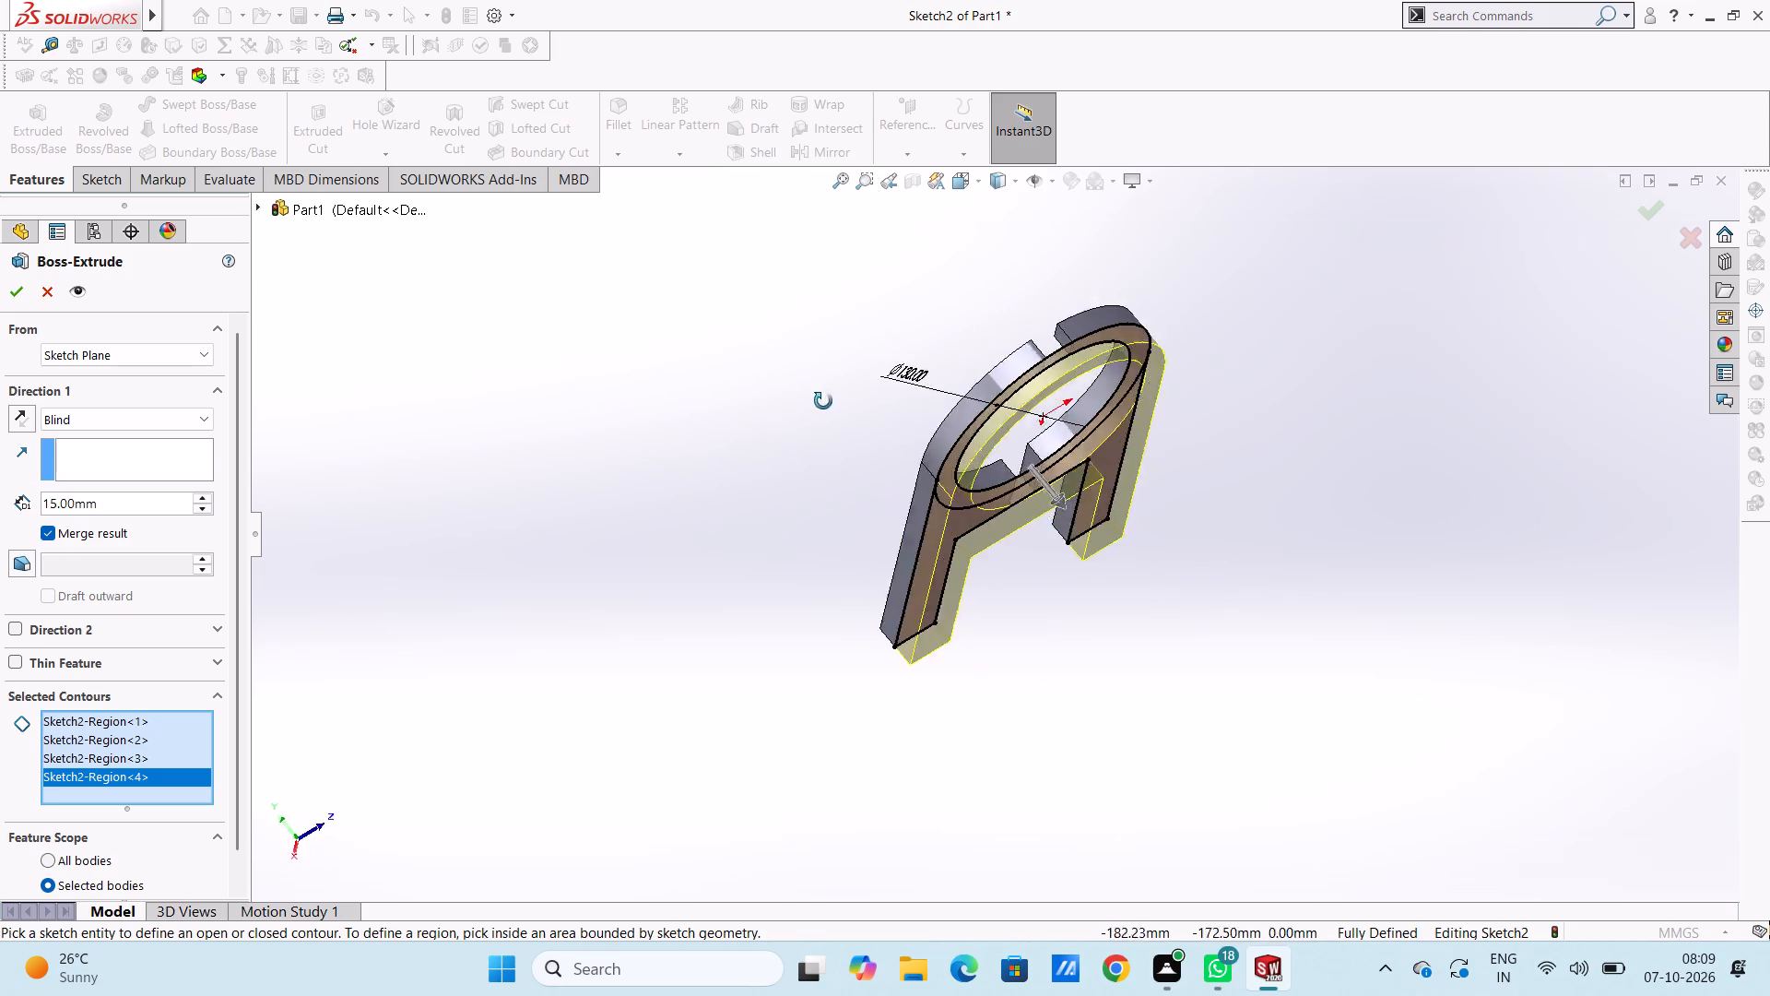
pyautogui.moveTo(823, 401); pyautogui.dragTo(604, 565, button='middle')
pyautogui.moveTo(592, 404); pyautogui.dragTo(584, 460, button='middle')
pyautogui.moveTo(584, 459); pyautogui.dragTo(591, 413, button='middle')
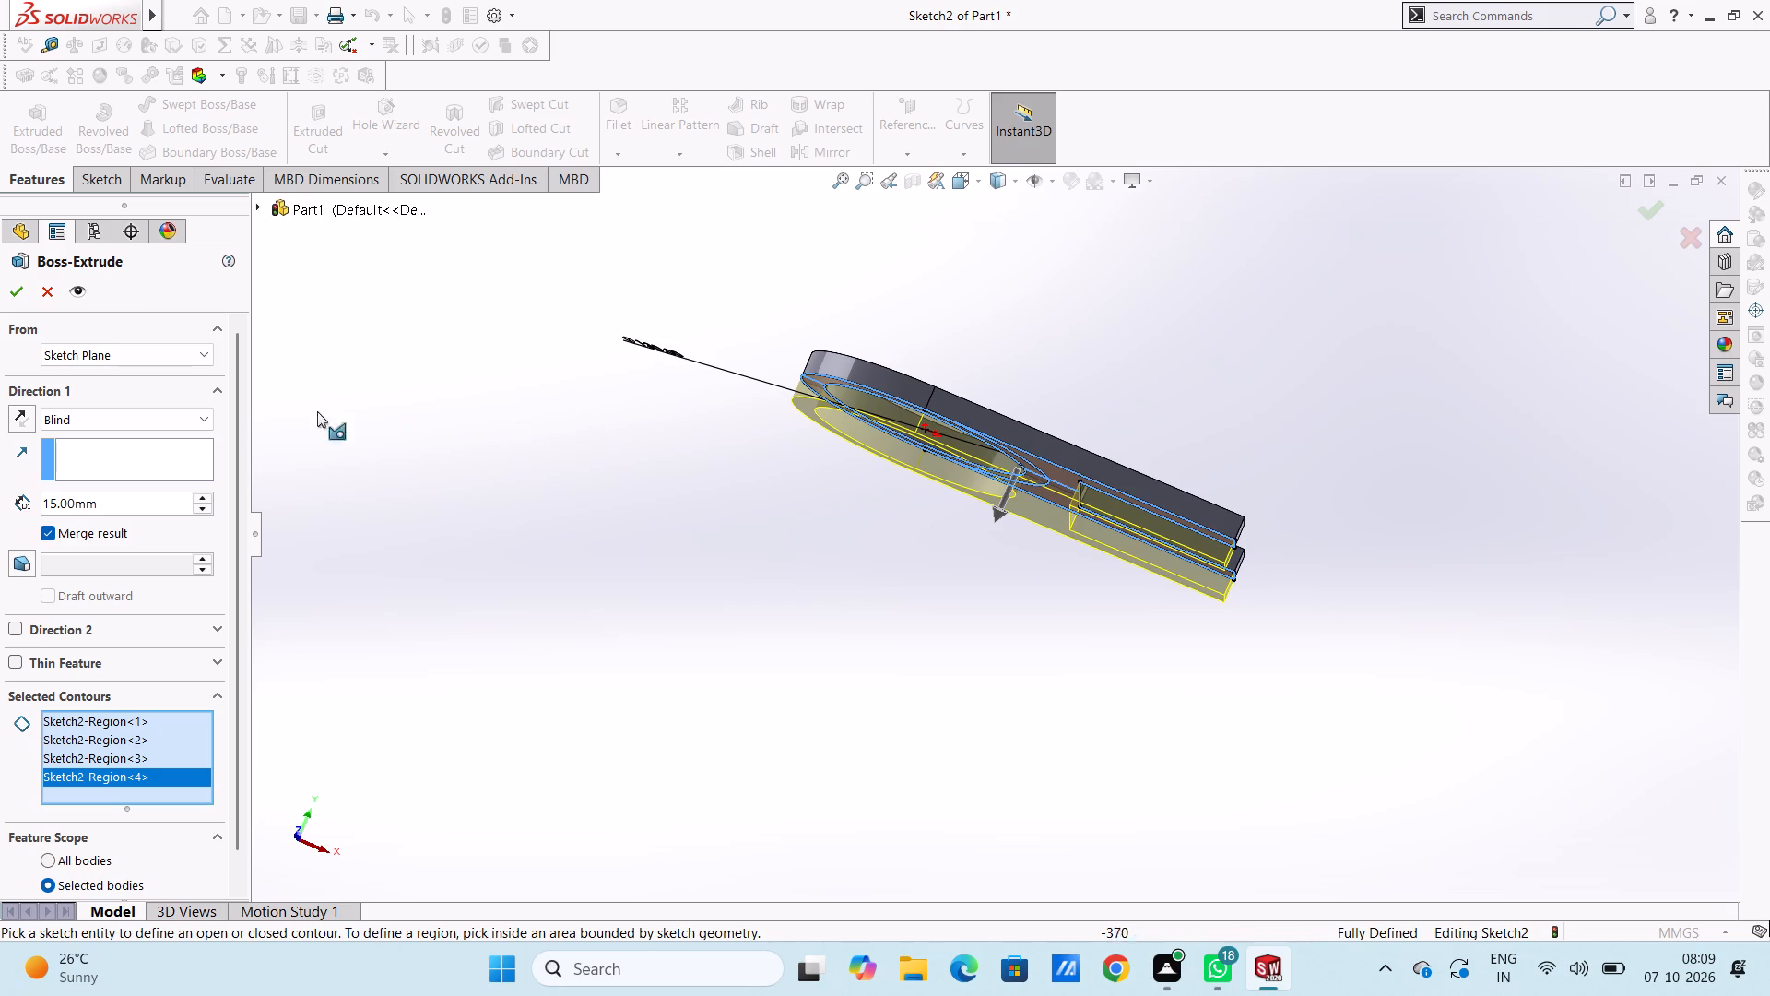
pyautogui.click(156, 497)
pyautogui.tripleClick(156, 497)
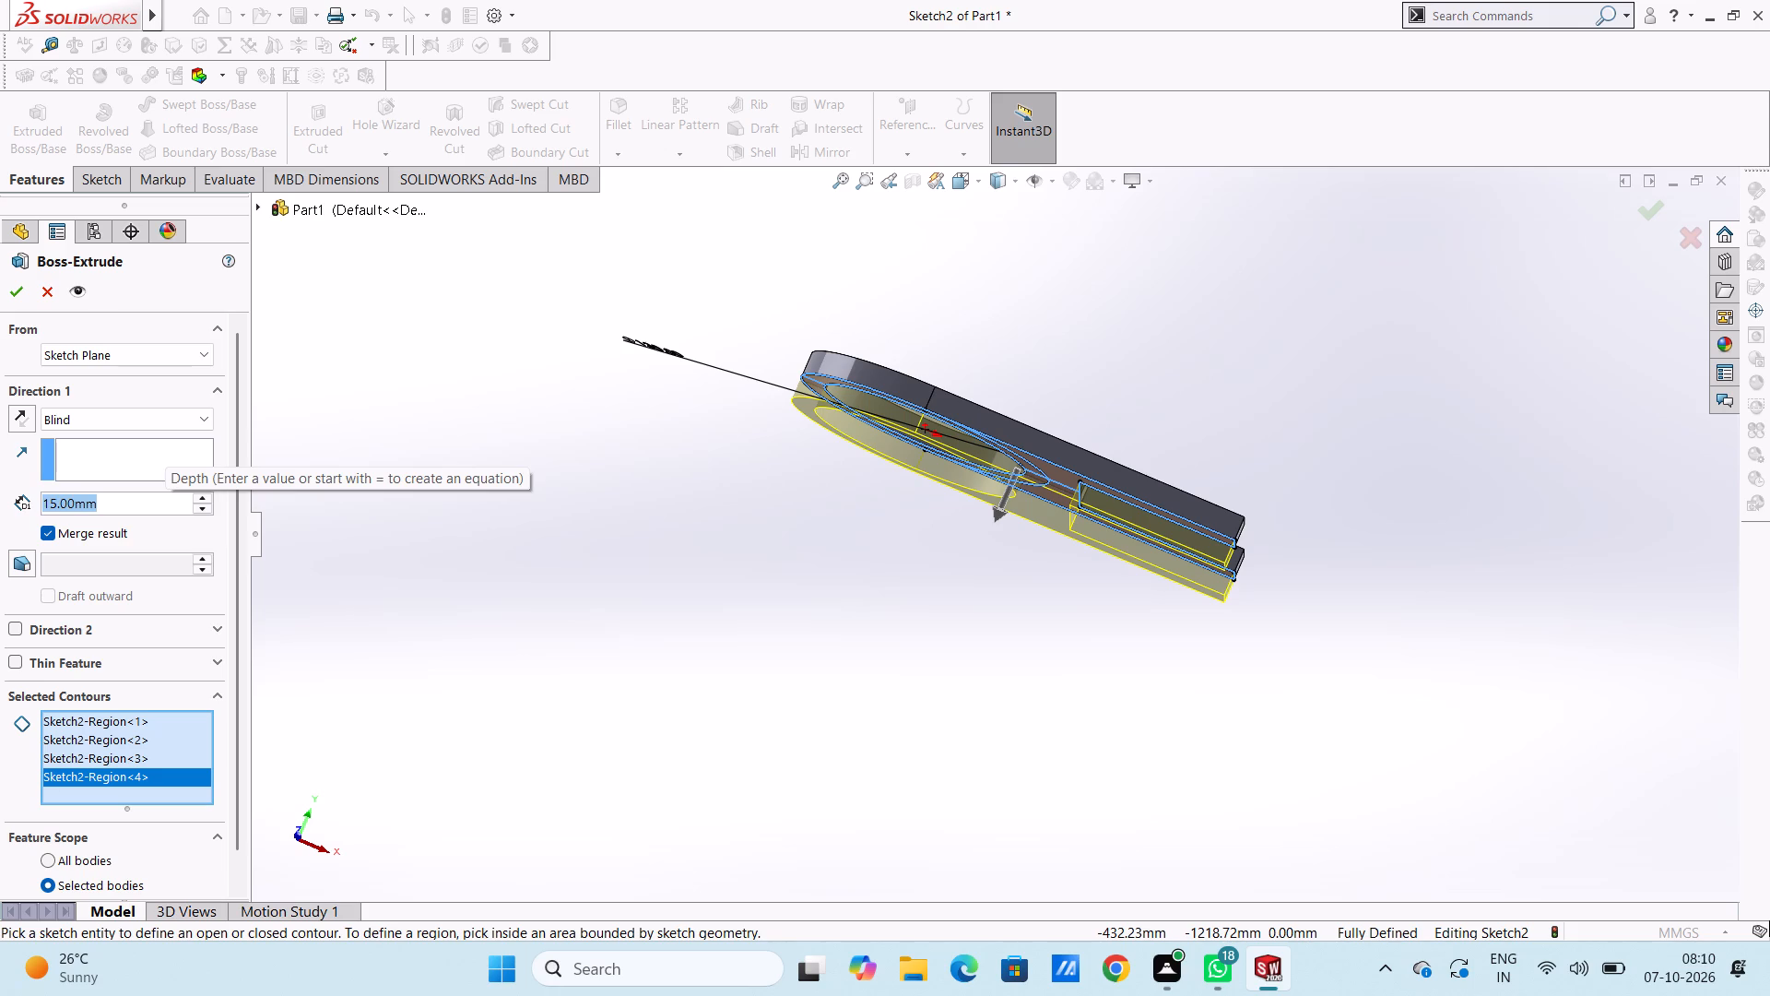
pyautogui.write('35')
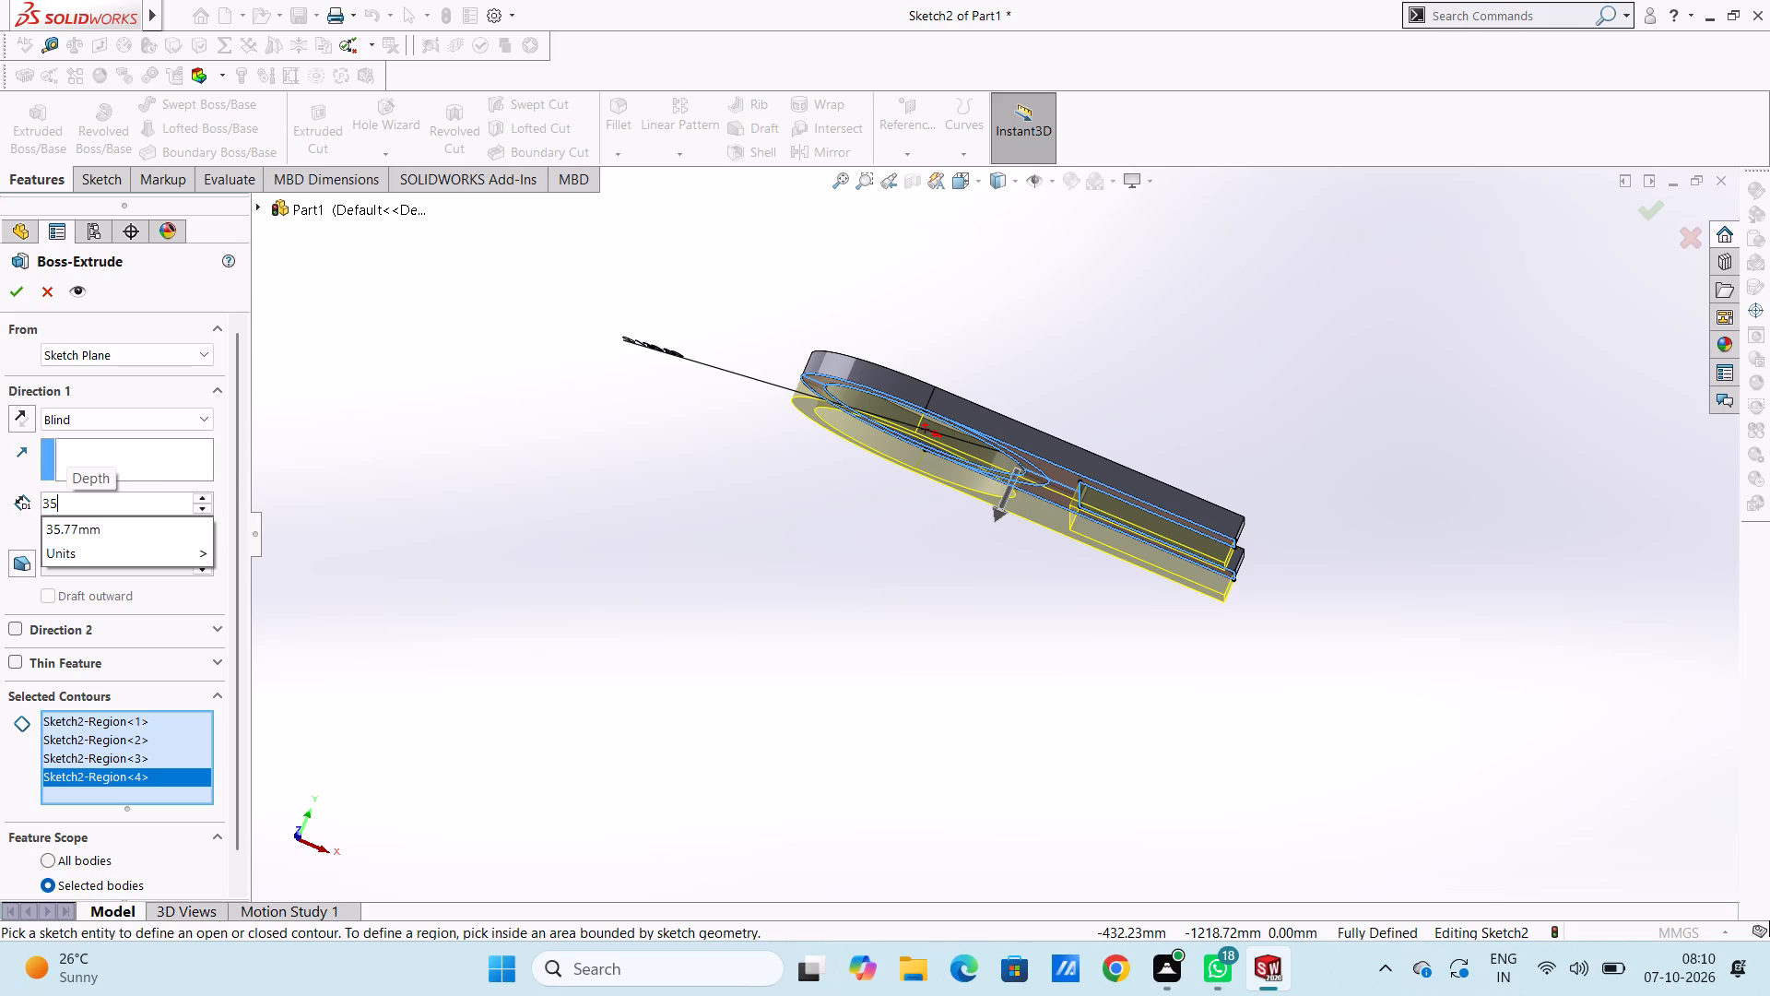
pyautogui.press('Return')
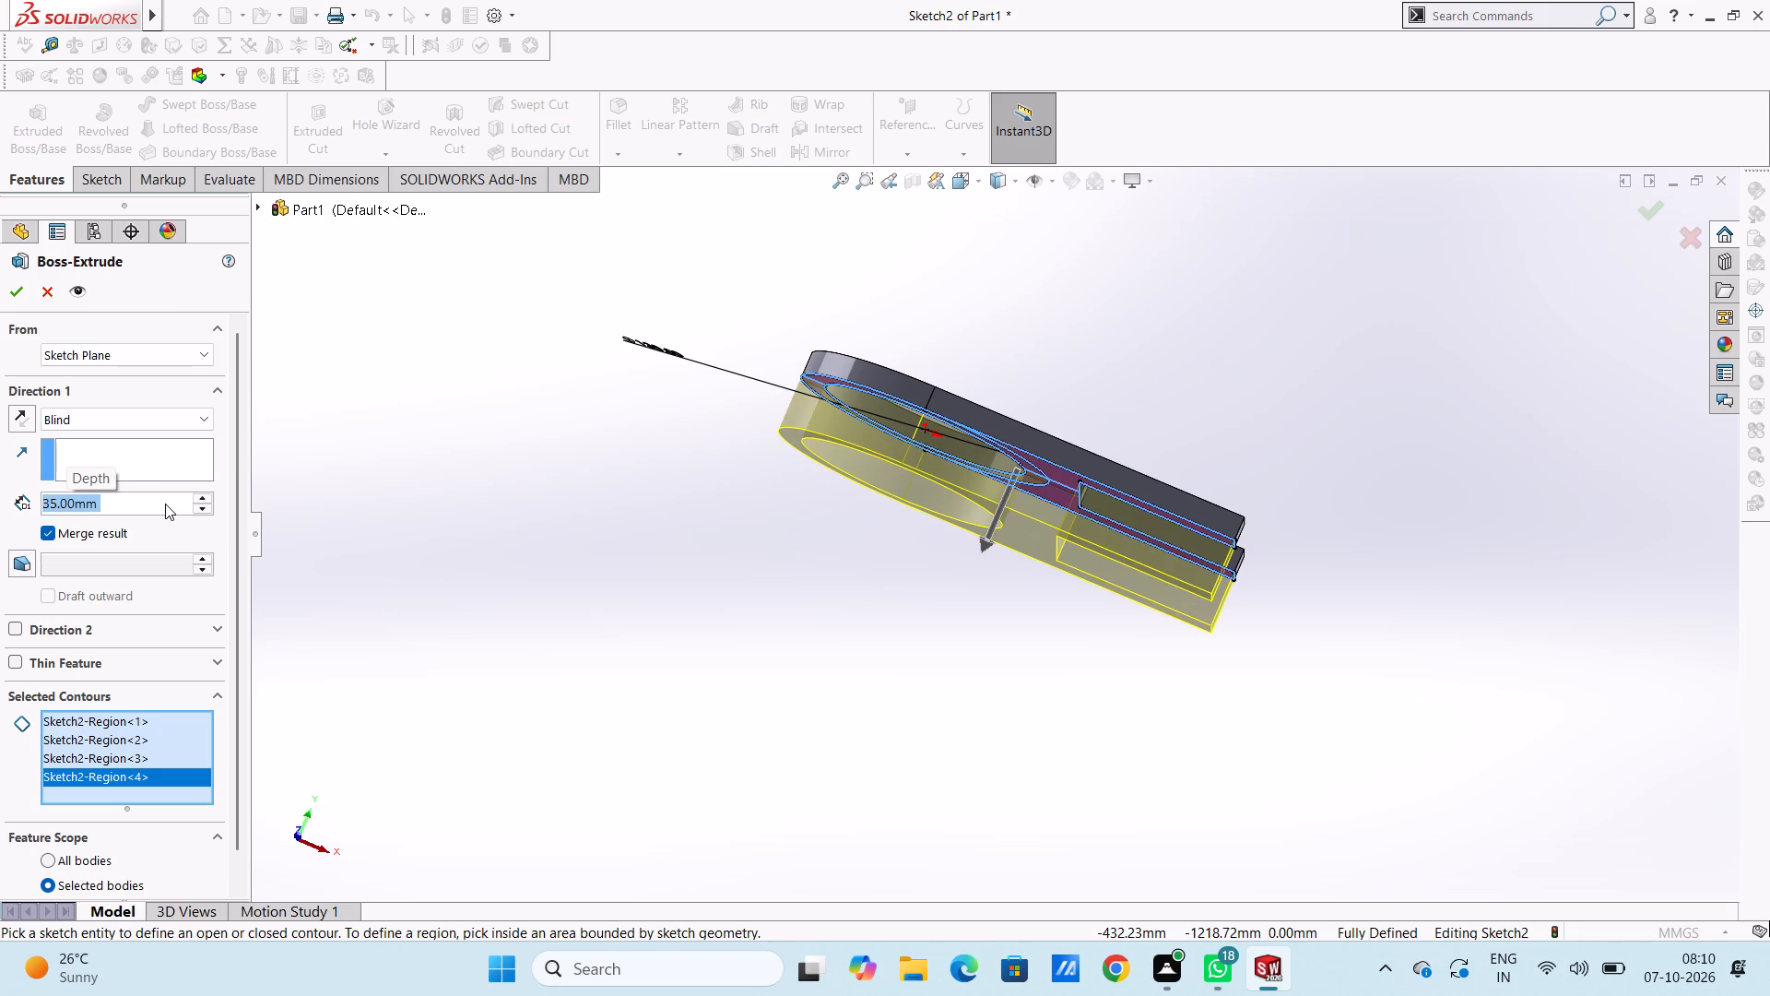
pyautogui.moveTo(537, 325); pyautogui.dragTo(518, 421, button='middle')
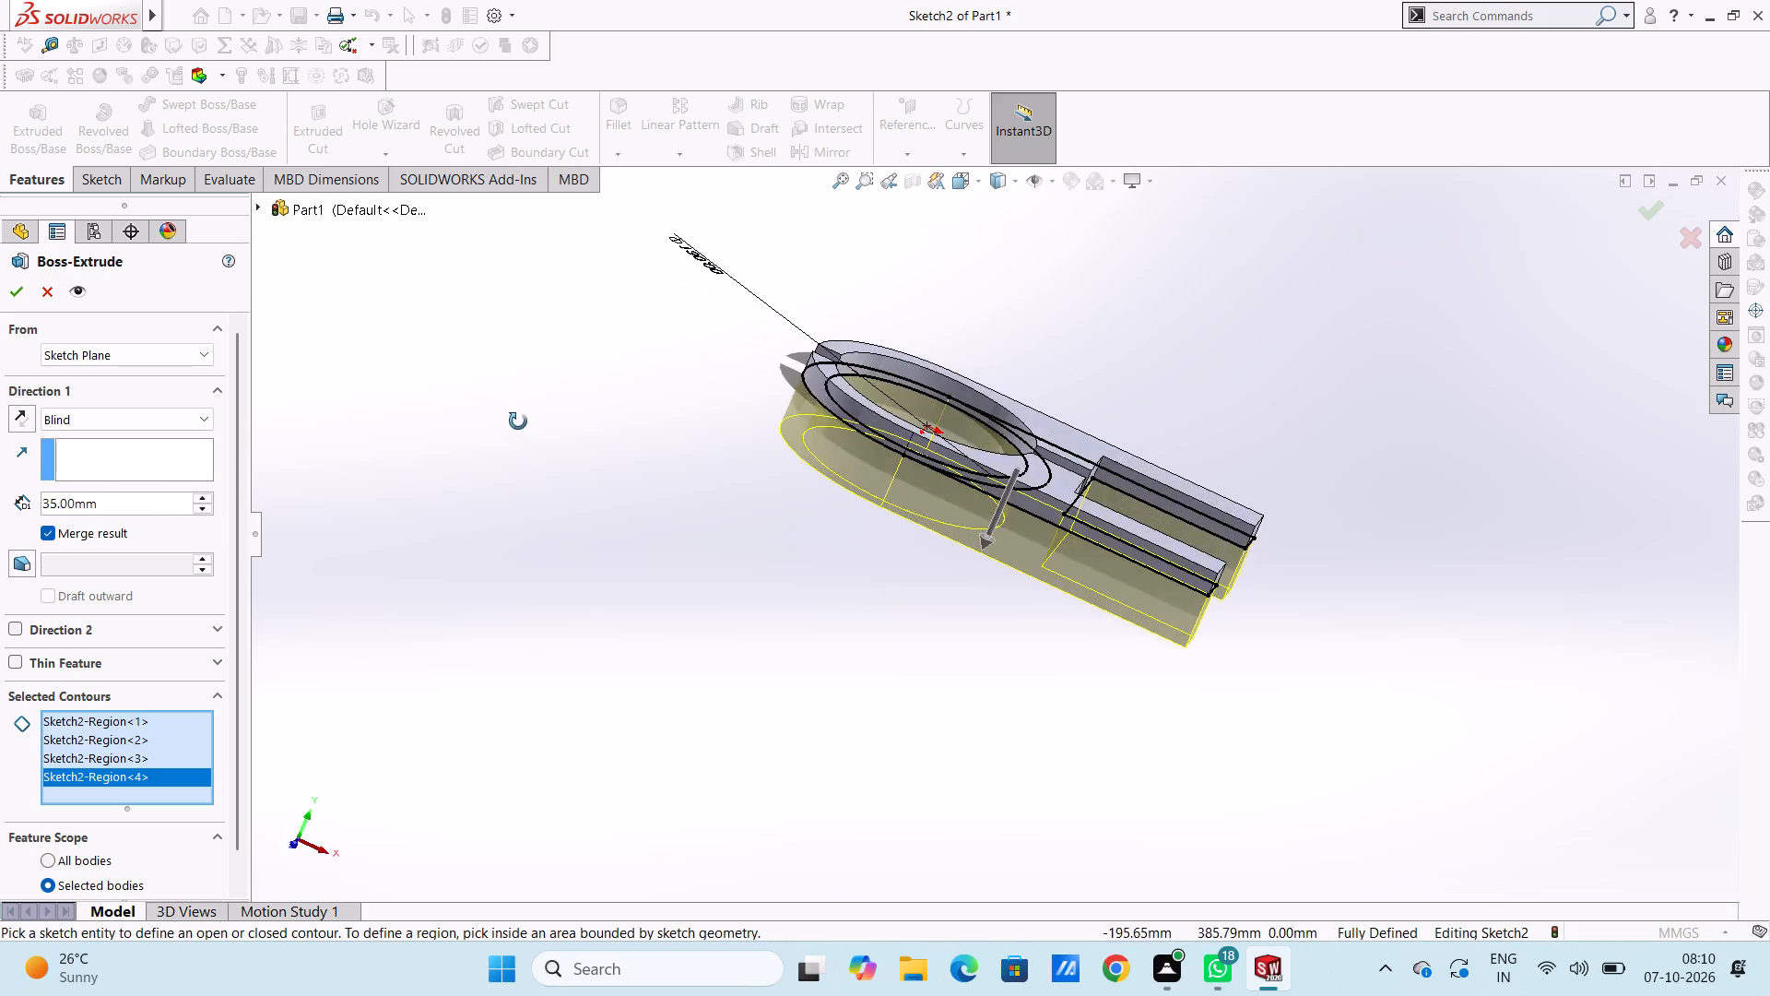
pyautogui.moveTo(518, 421); pyautogui.dragTo(484, 313, button='middle')
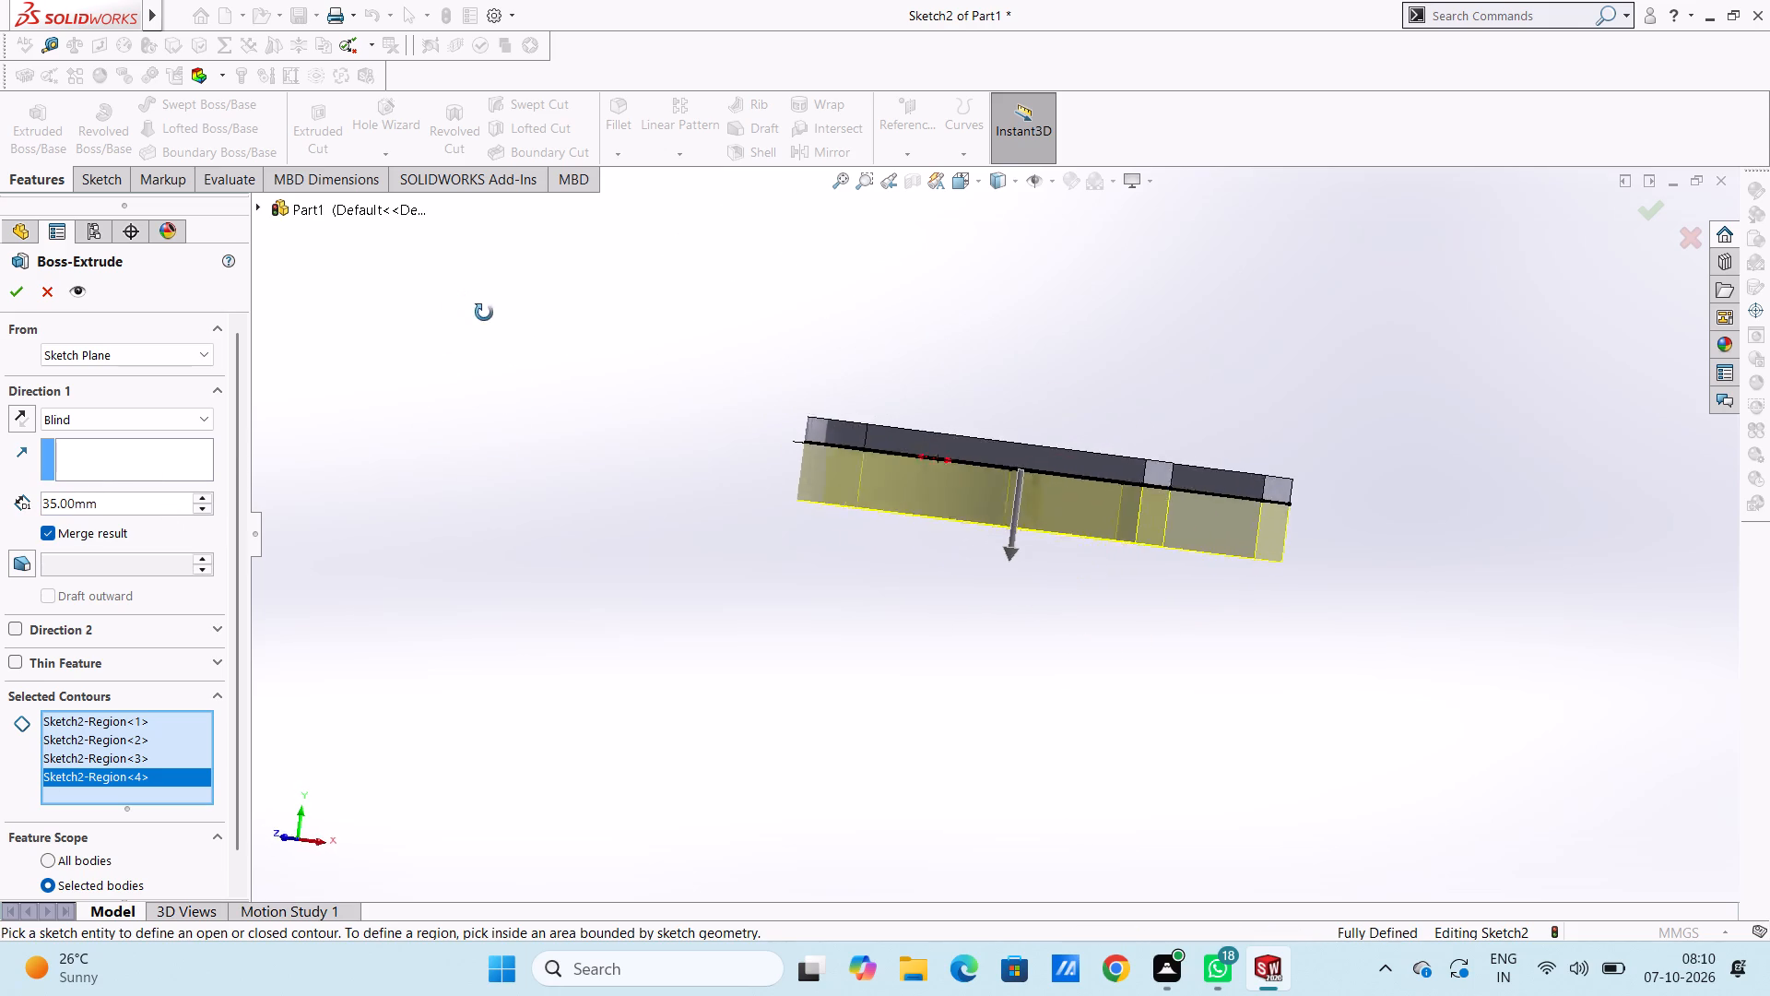
pyautogui.moveTo(484, 313); pyautogui.dragTo(527, 431, button='middle')
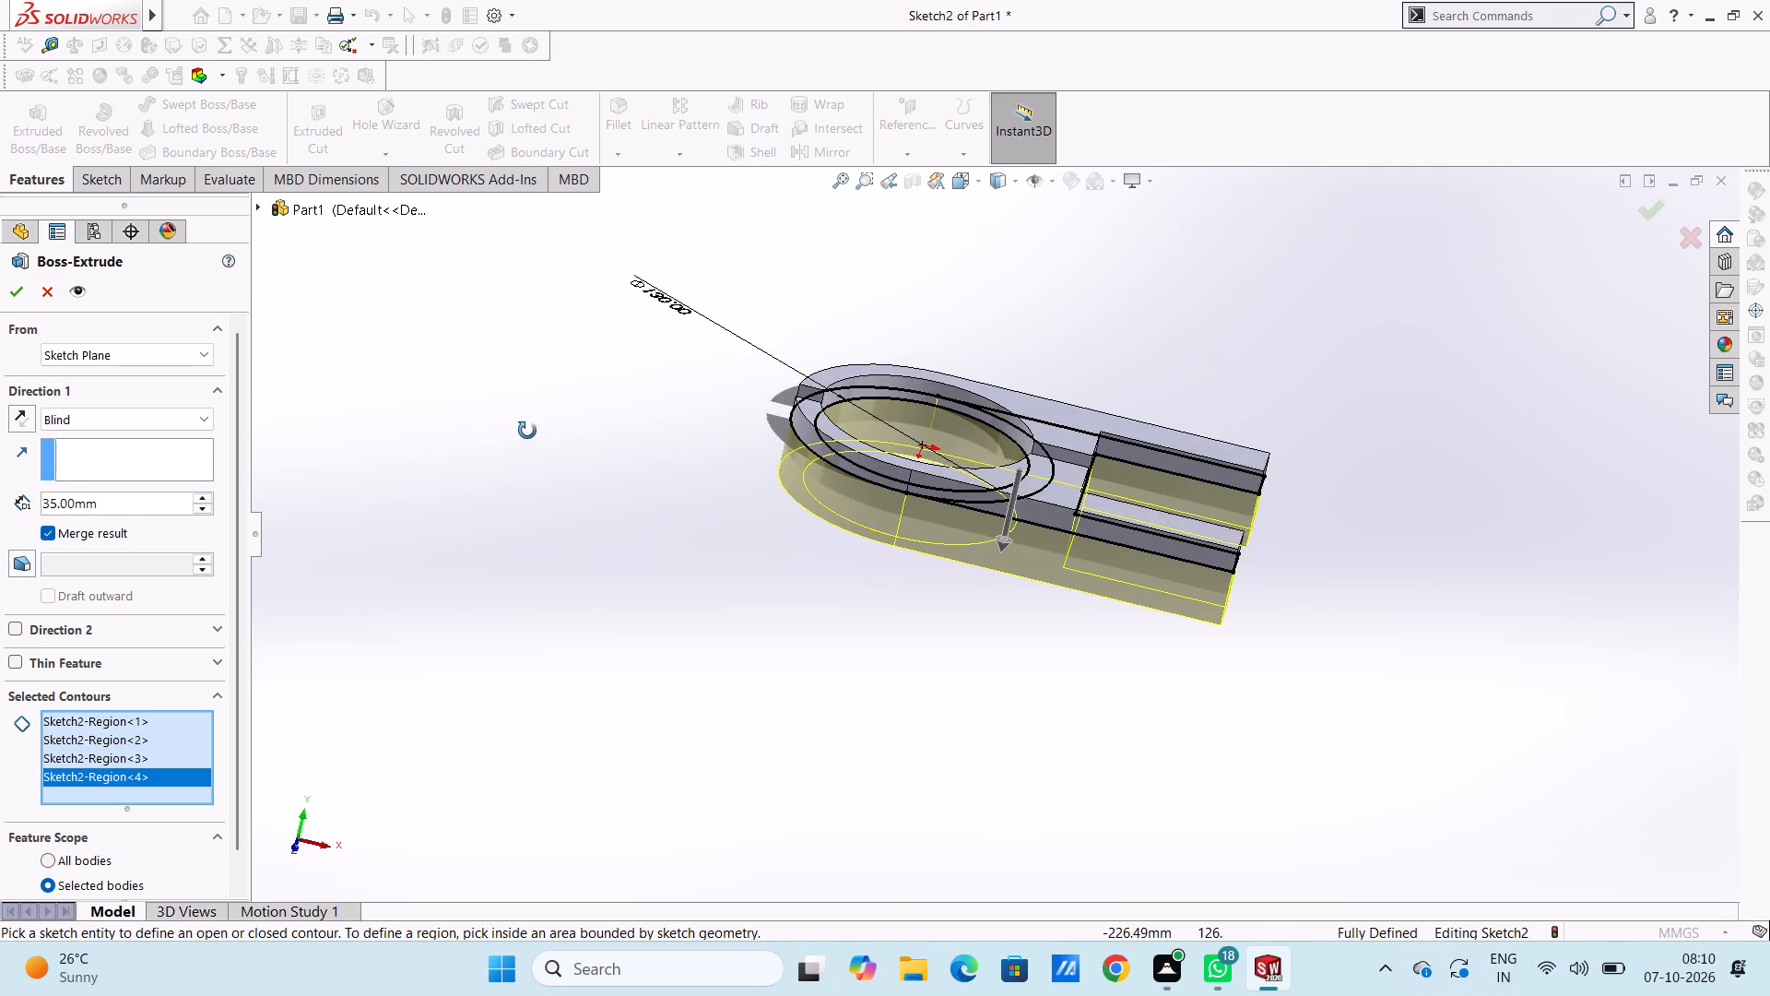
pyautogui.moveTo(527, 431); pyautogui.dragTo(522, 428, button='middle')
pyautogui.moveTo(522, 428); pyautogui.dragTo(523, 427, button='middle')
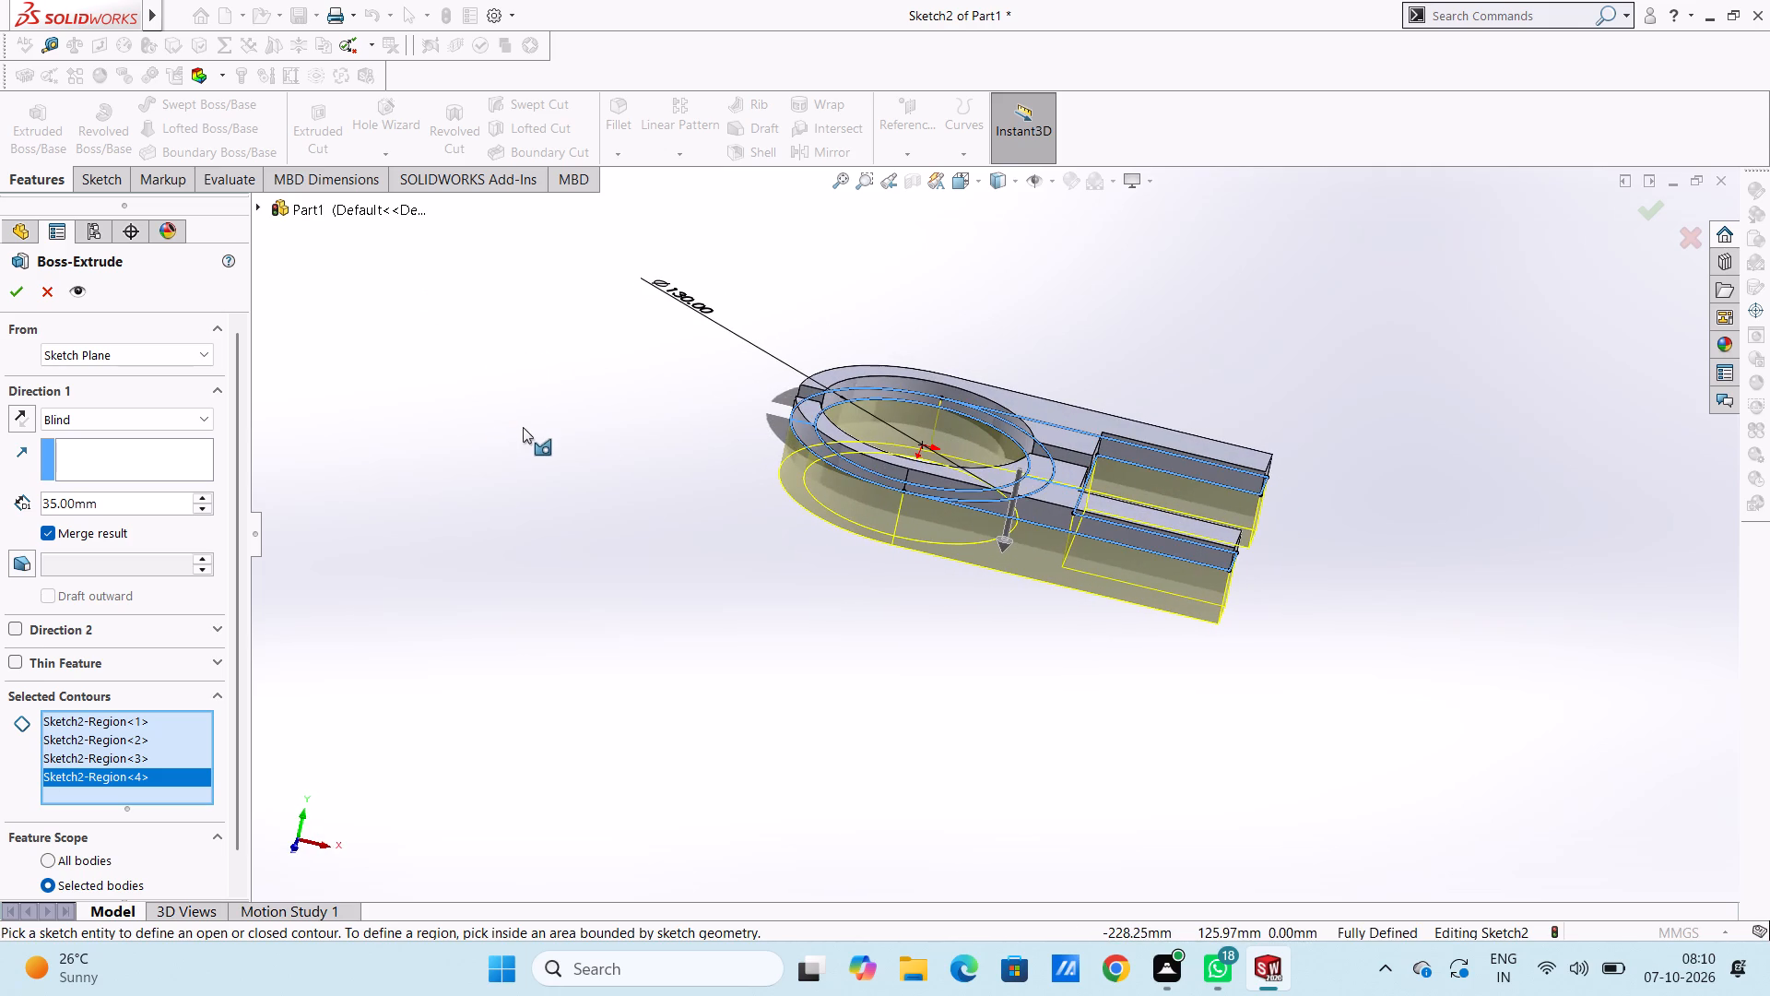
pyautogui.moveTo(523, 427); pyautogui.dragTo(505, 403, button='middle')
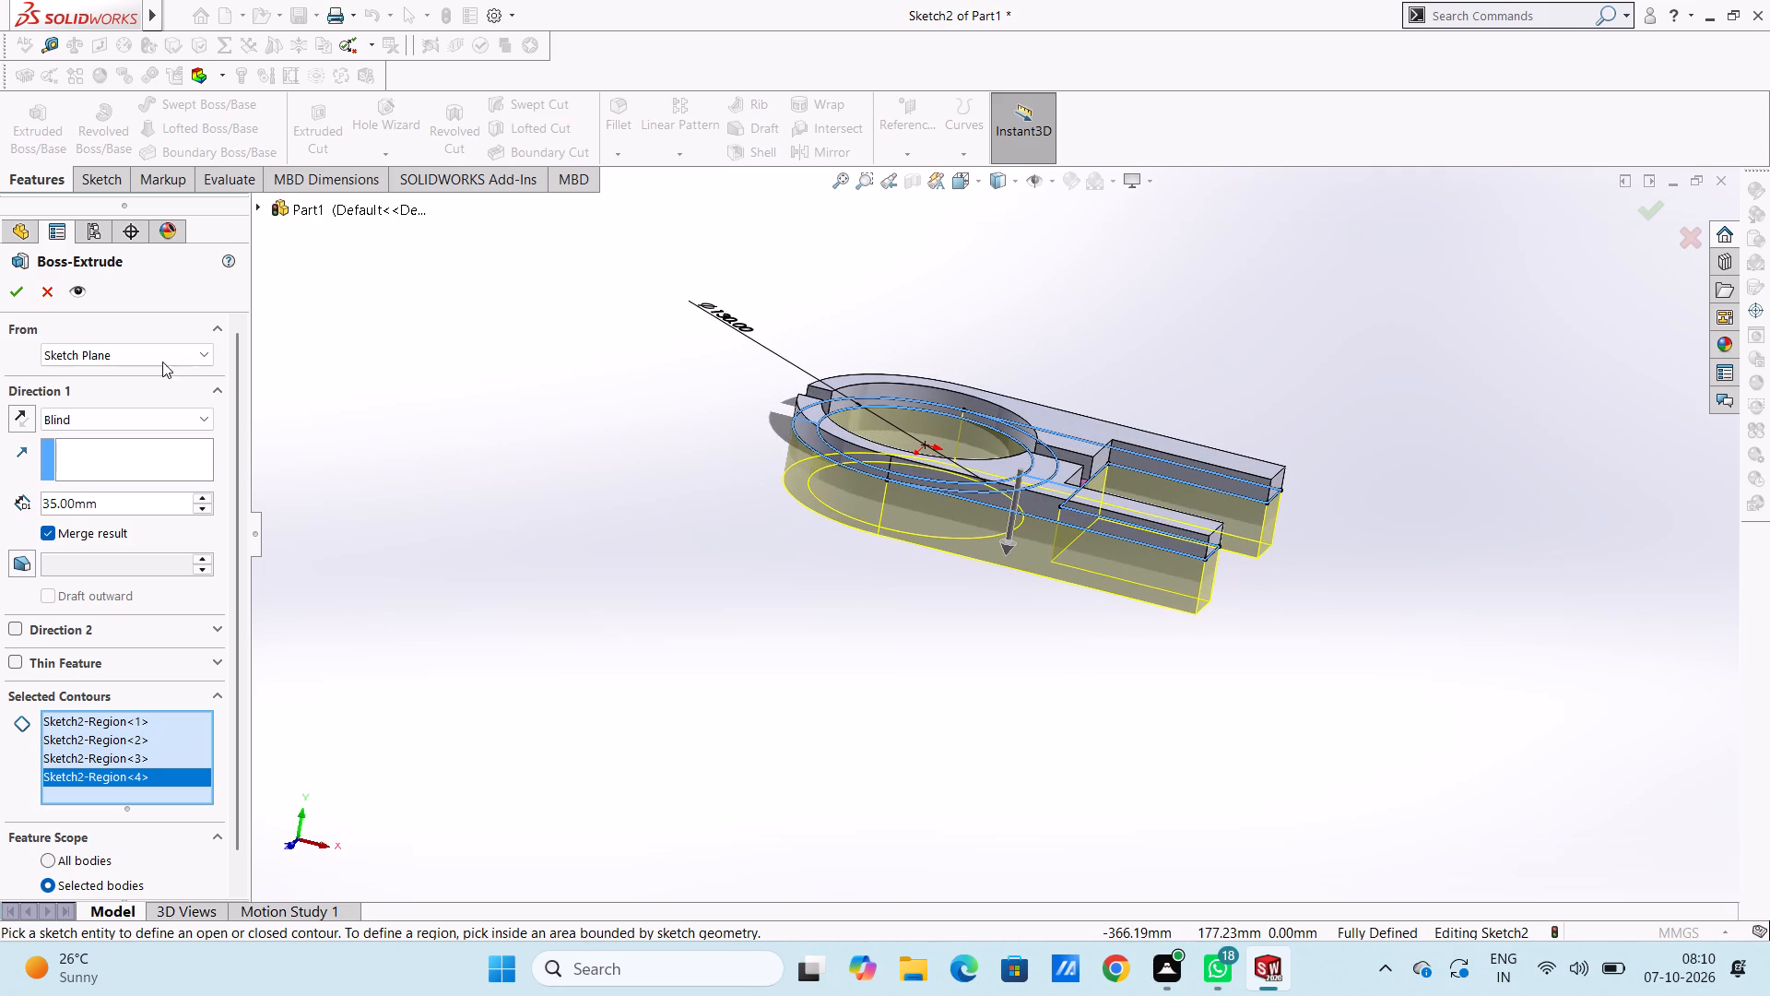
pyautogui.click(25, 292)
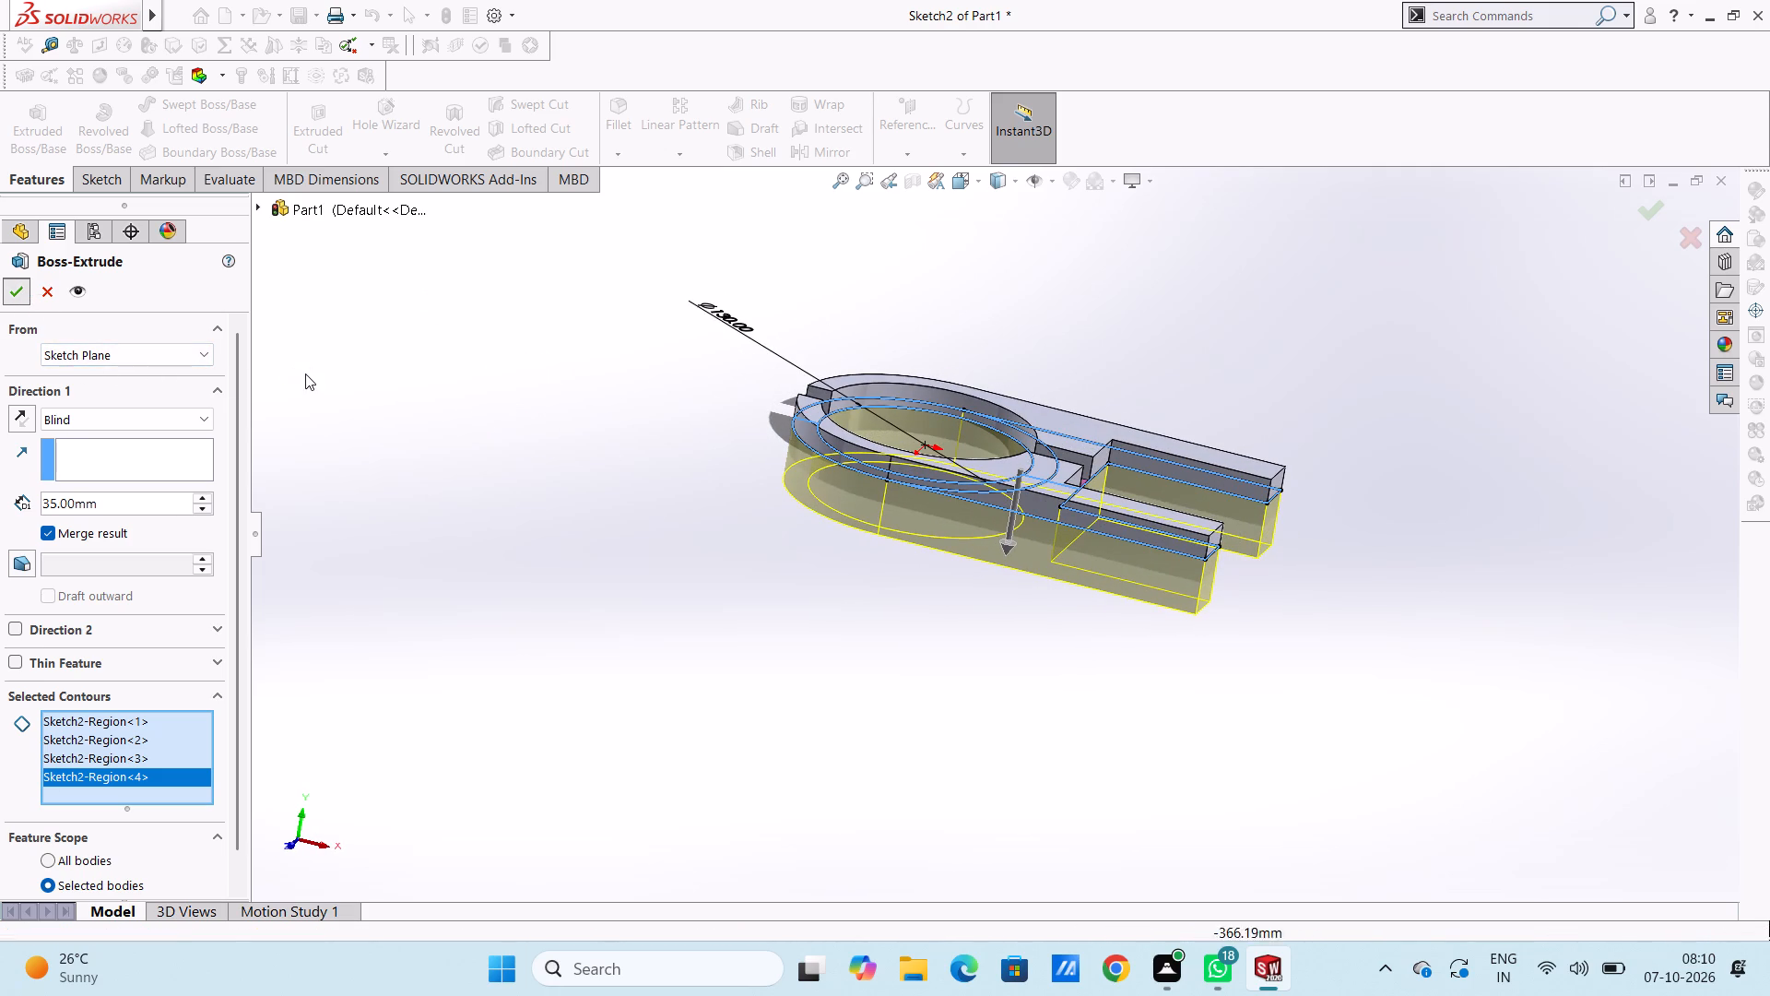
pyautogui.click(407, 396)
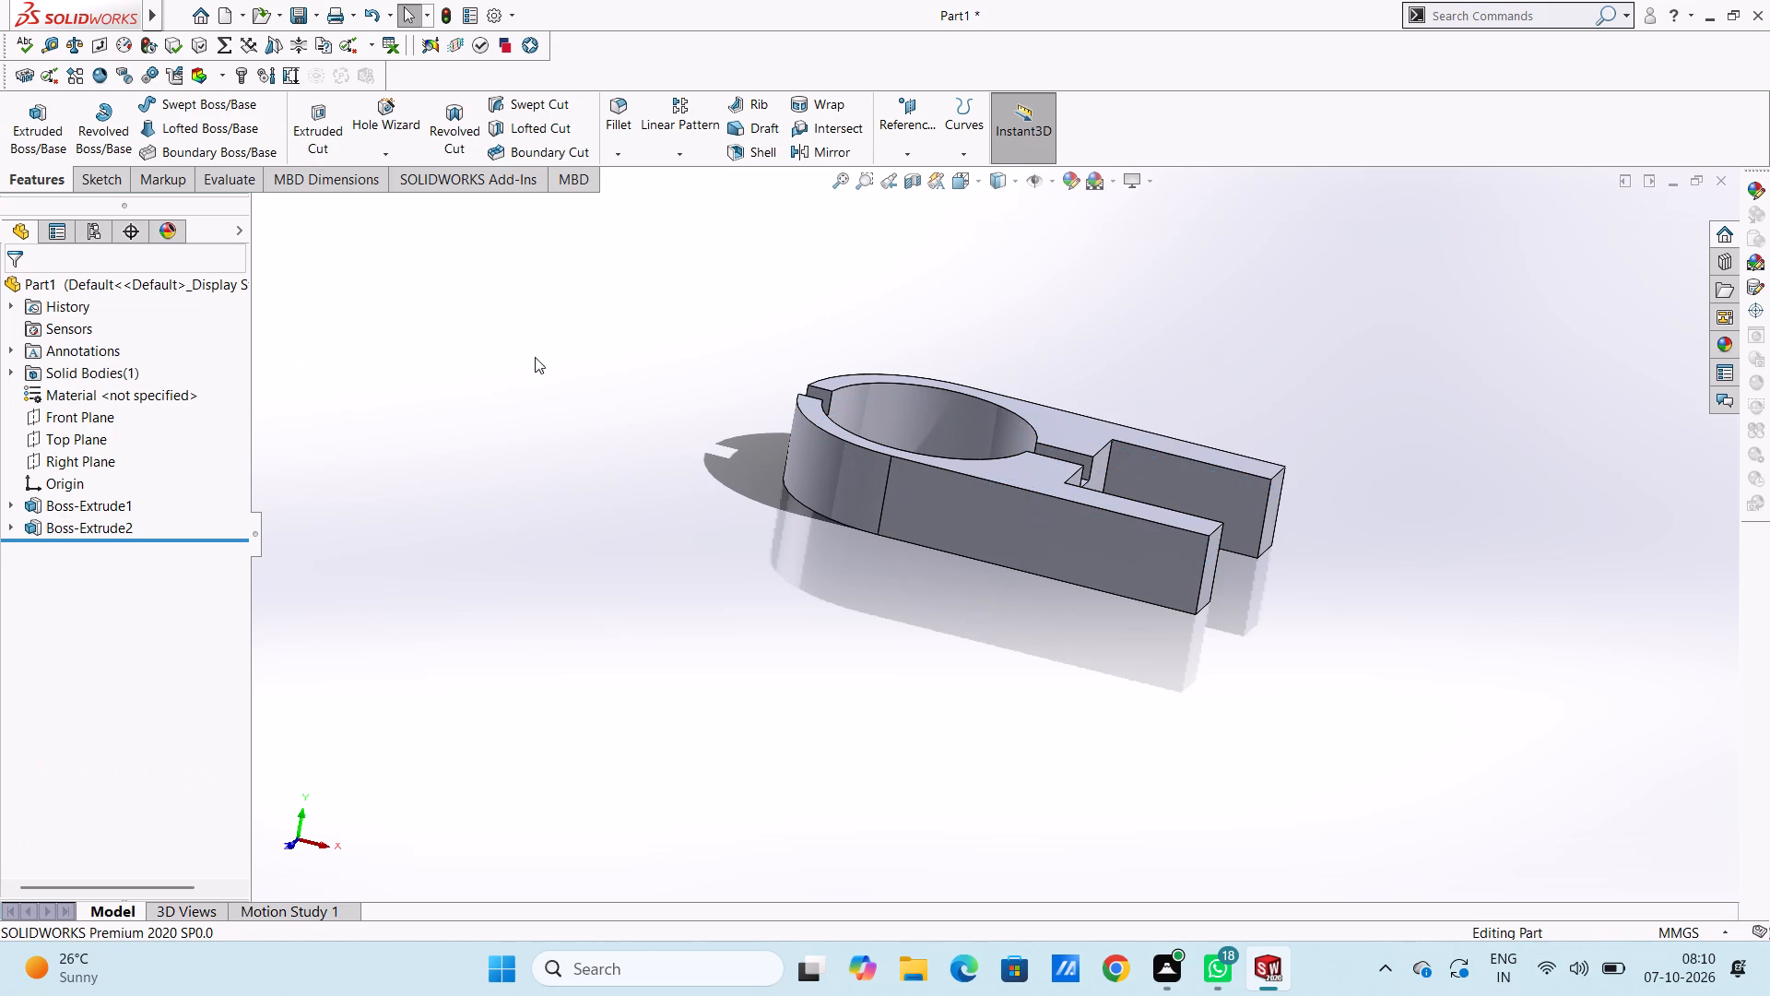
# Examine the merged ring and slotted extension from several angles, including the split gaps and side faces.
pyautogui.moveTo(552, 405); pyautogui.dragTo(631, 379, button='middle')
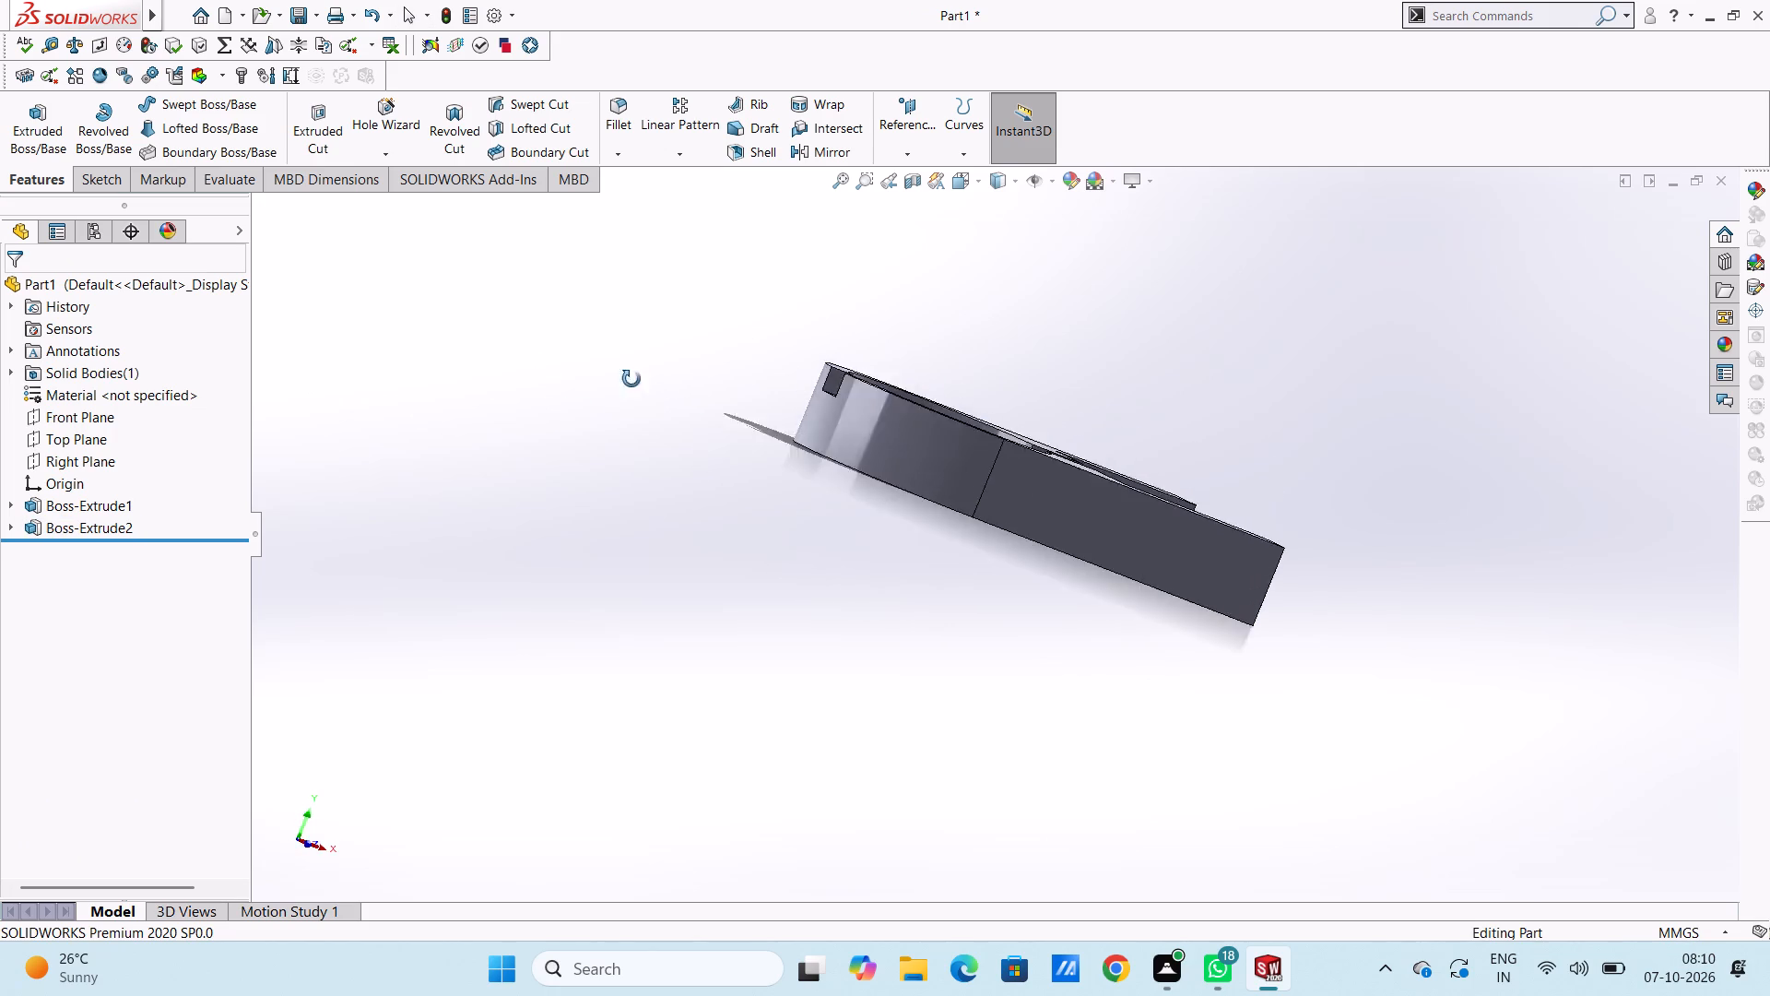
pyautogui.moveTo(631, 379); pyautogui.dragTo(565, 493, button='middle')
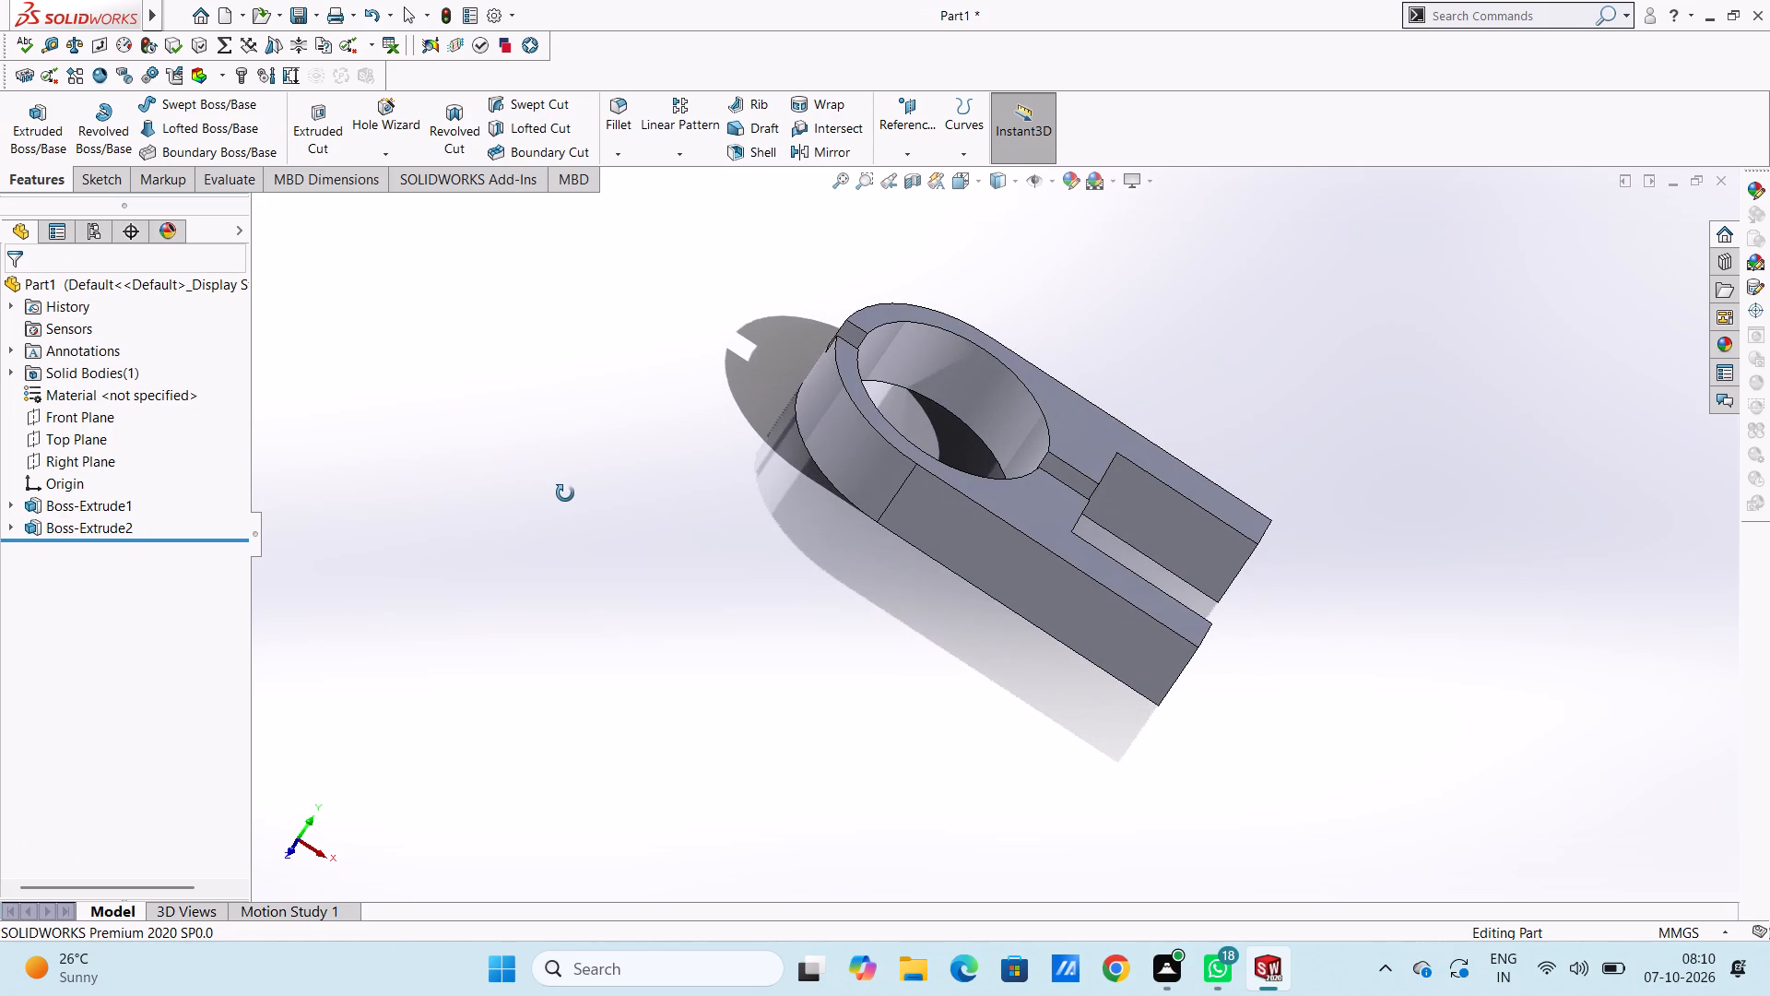
pyautogui.moveTo(565, 493); pyautogui.dragTo(401, 518, button='middle')
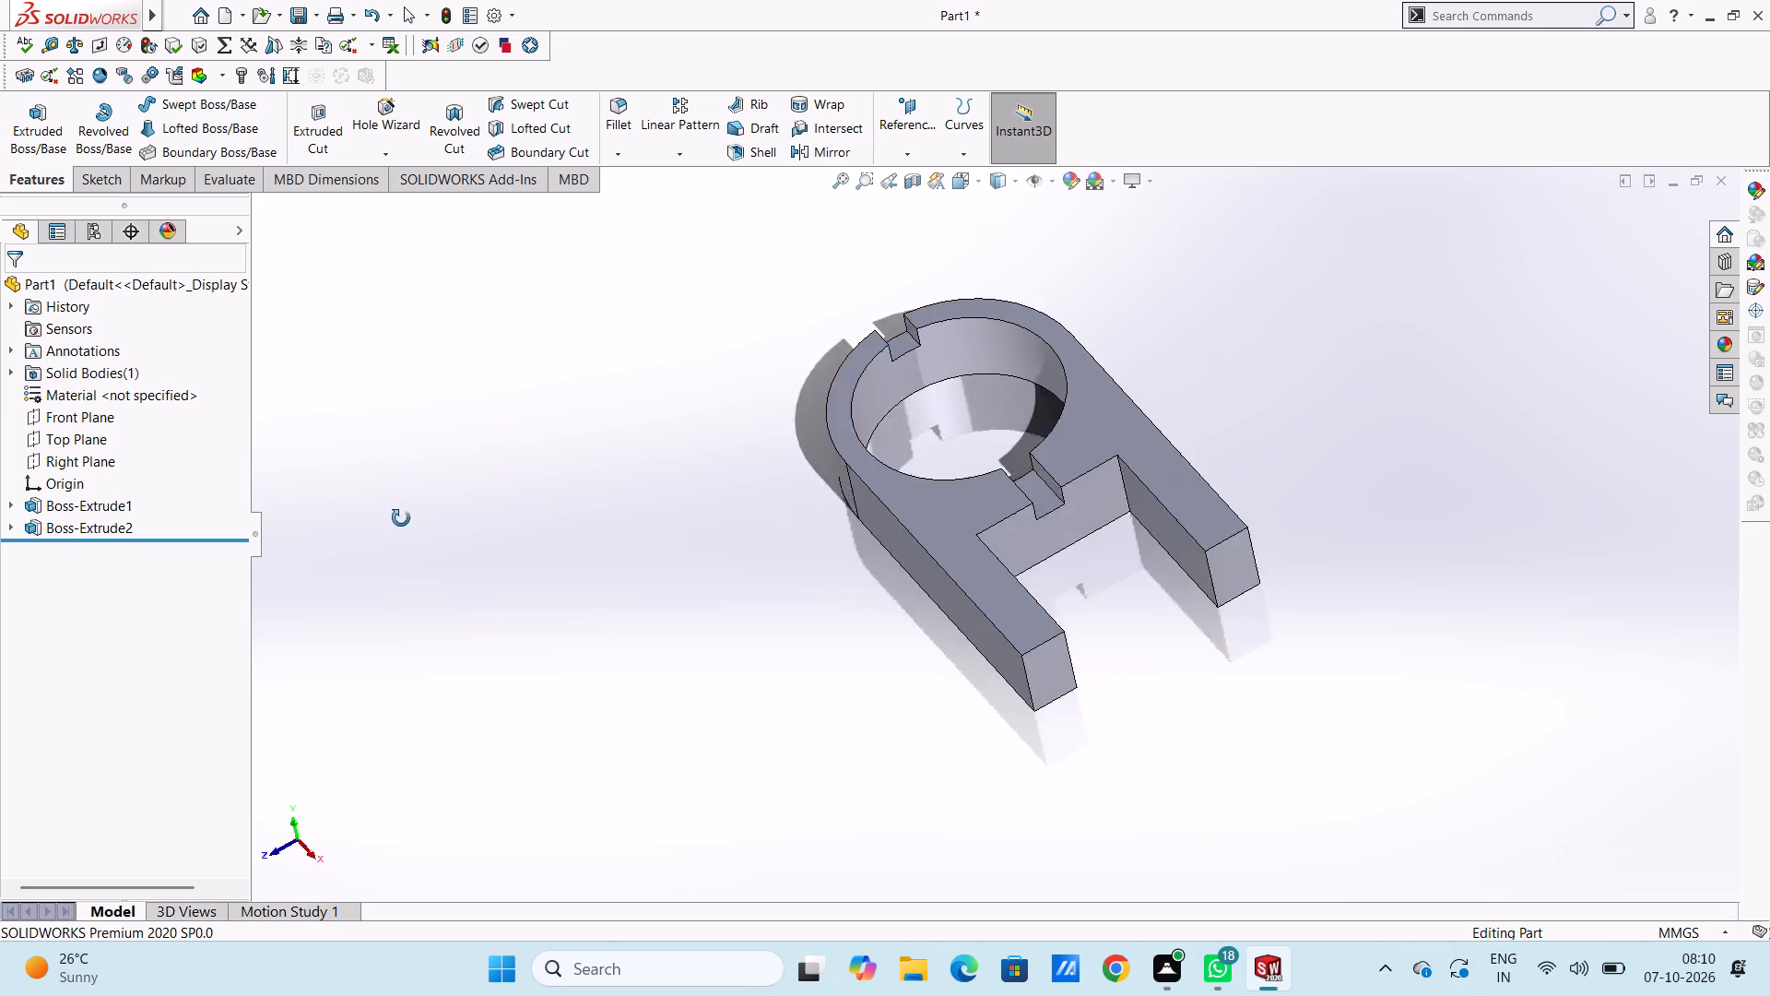
pyautogui.moveTo(401, 518); pyautogui.dragTo(386, 522, button='middle')
pyautogui.scroll(1, 721, 413)
pyautogui.moveTo(722, 413); pyautogui.dragTo(614, 472, button='middle')
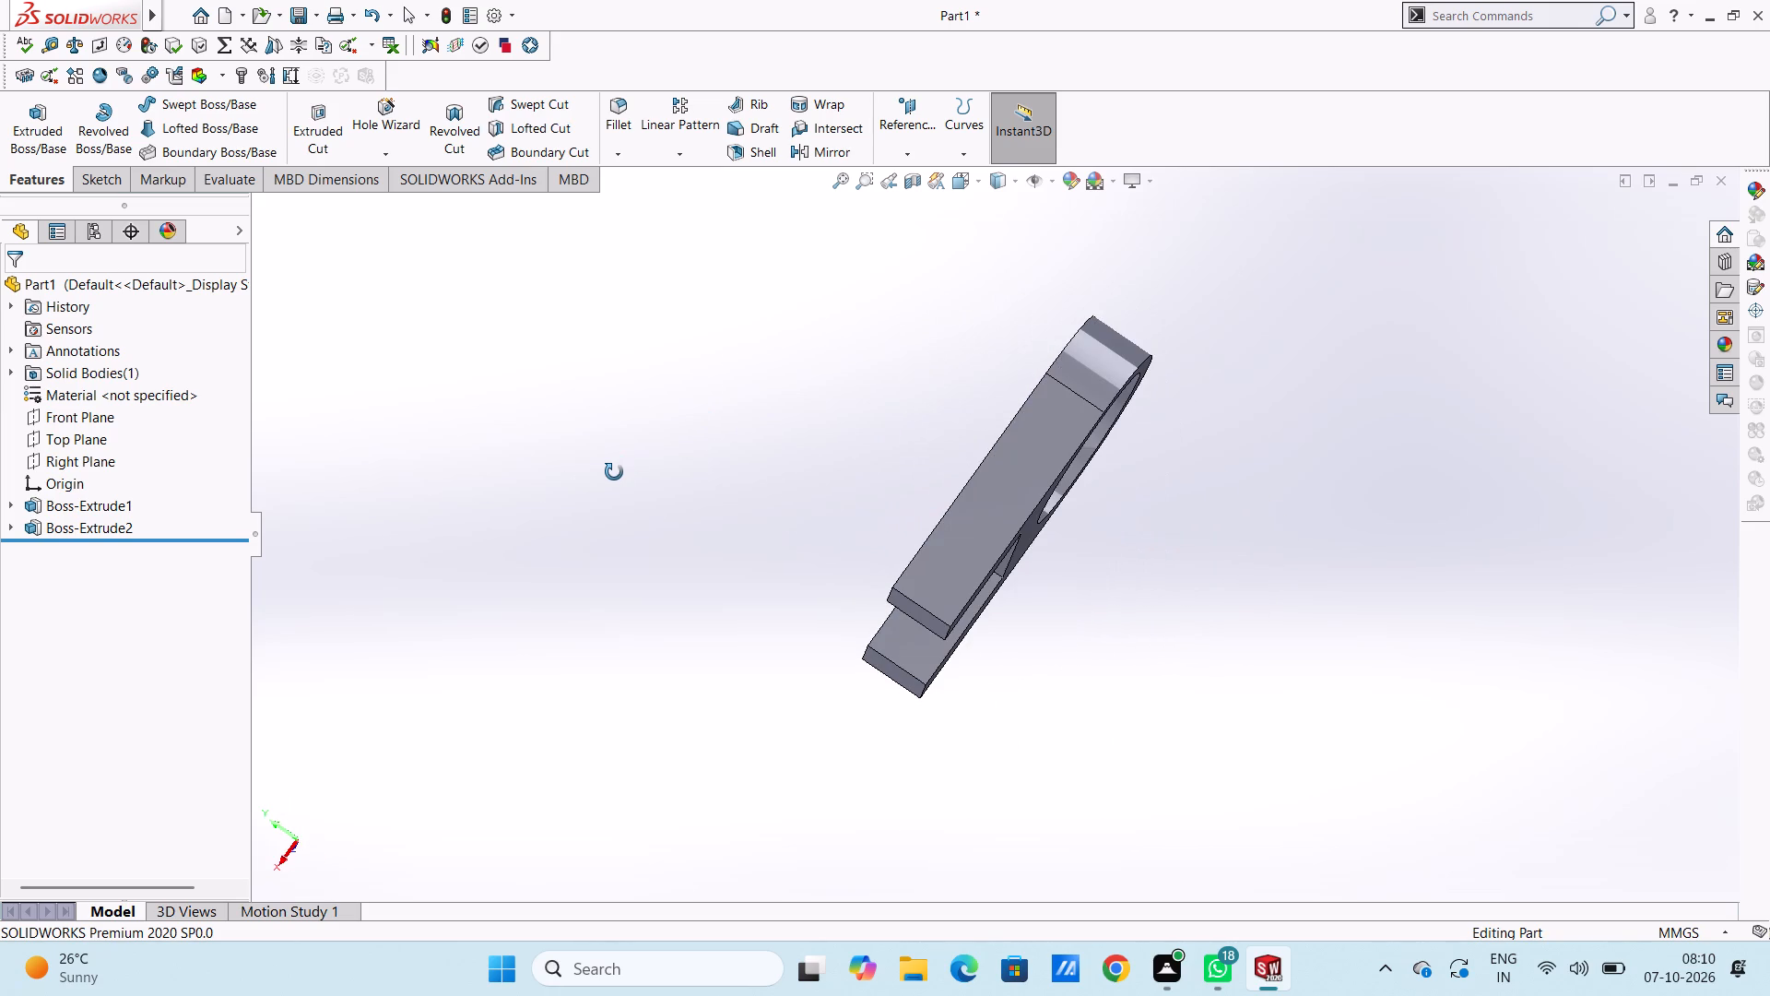
pyautogui.moveTo(614, 472); pyautogui.dragTo(861, 430, button='middle')
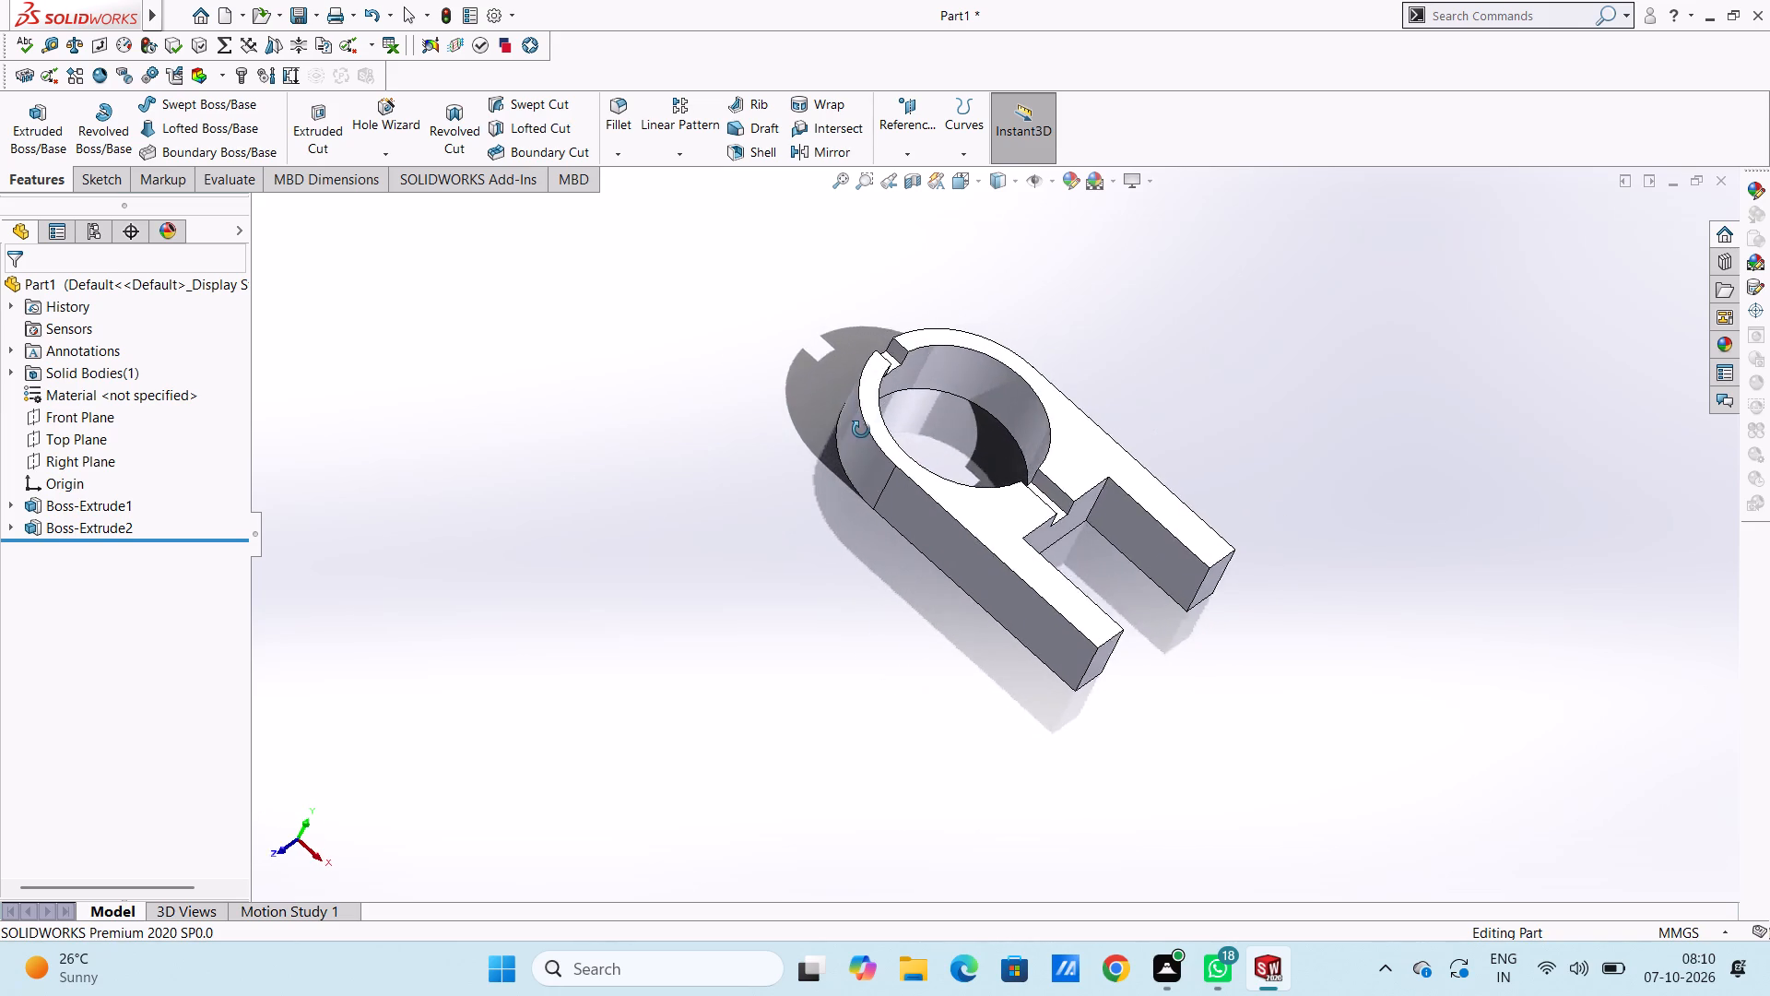
pyautogui.moveTo(861, 430); pyautogui.dragTo(832, 479, button='middle')
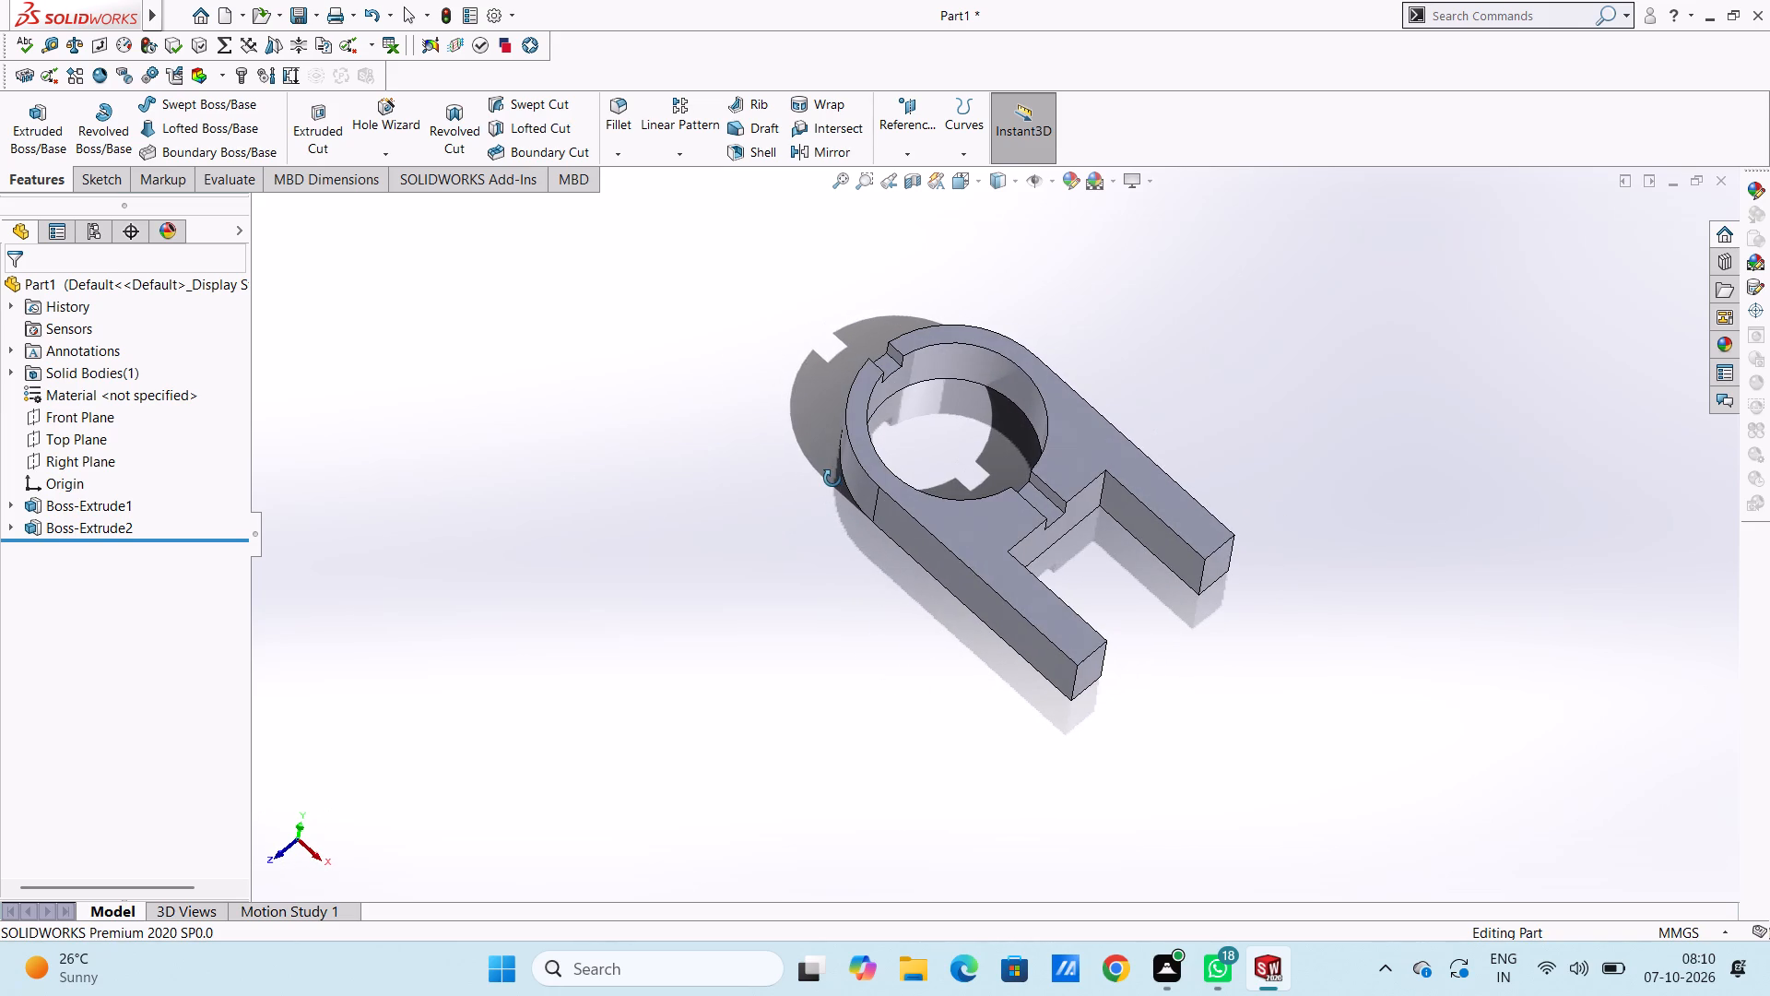
pyautogui.moveTo(832, 479); pyautogui.dragTo(829, 481, button='middle')
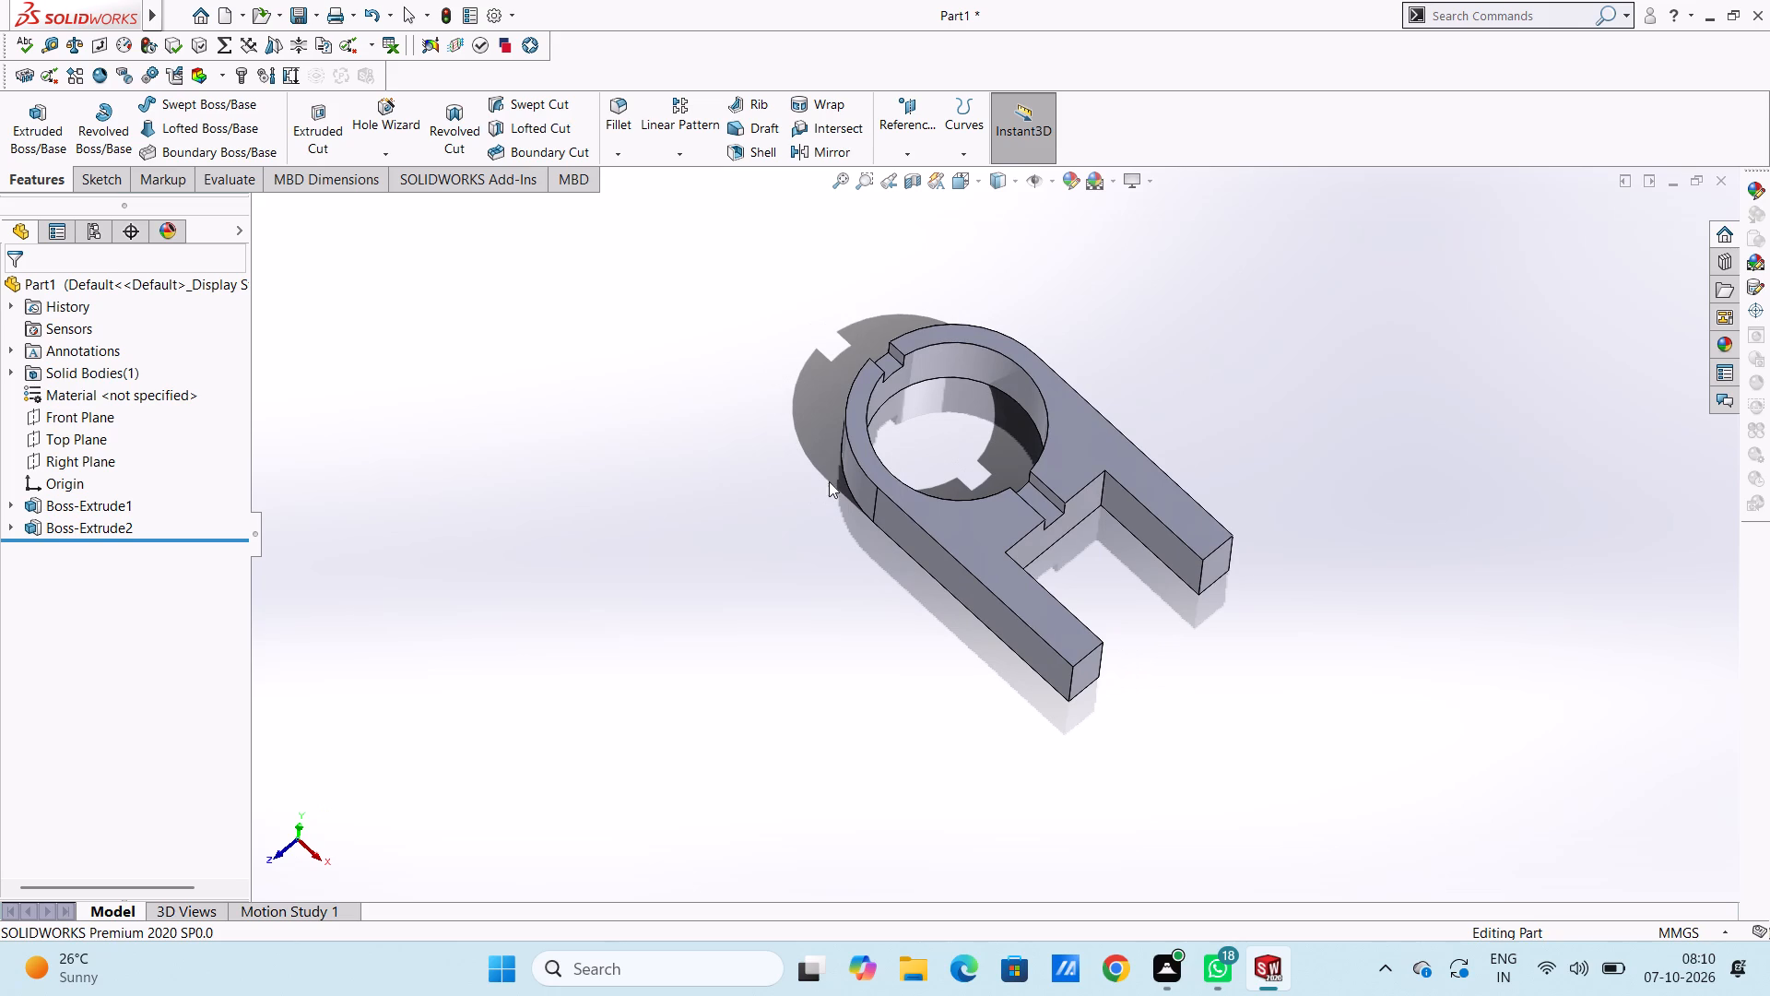
pyautogui.scroll(-1, 555, 387)
pyautogui.scroll(3, 739, 417)
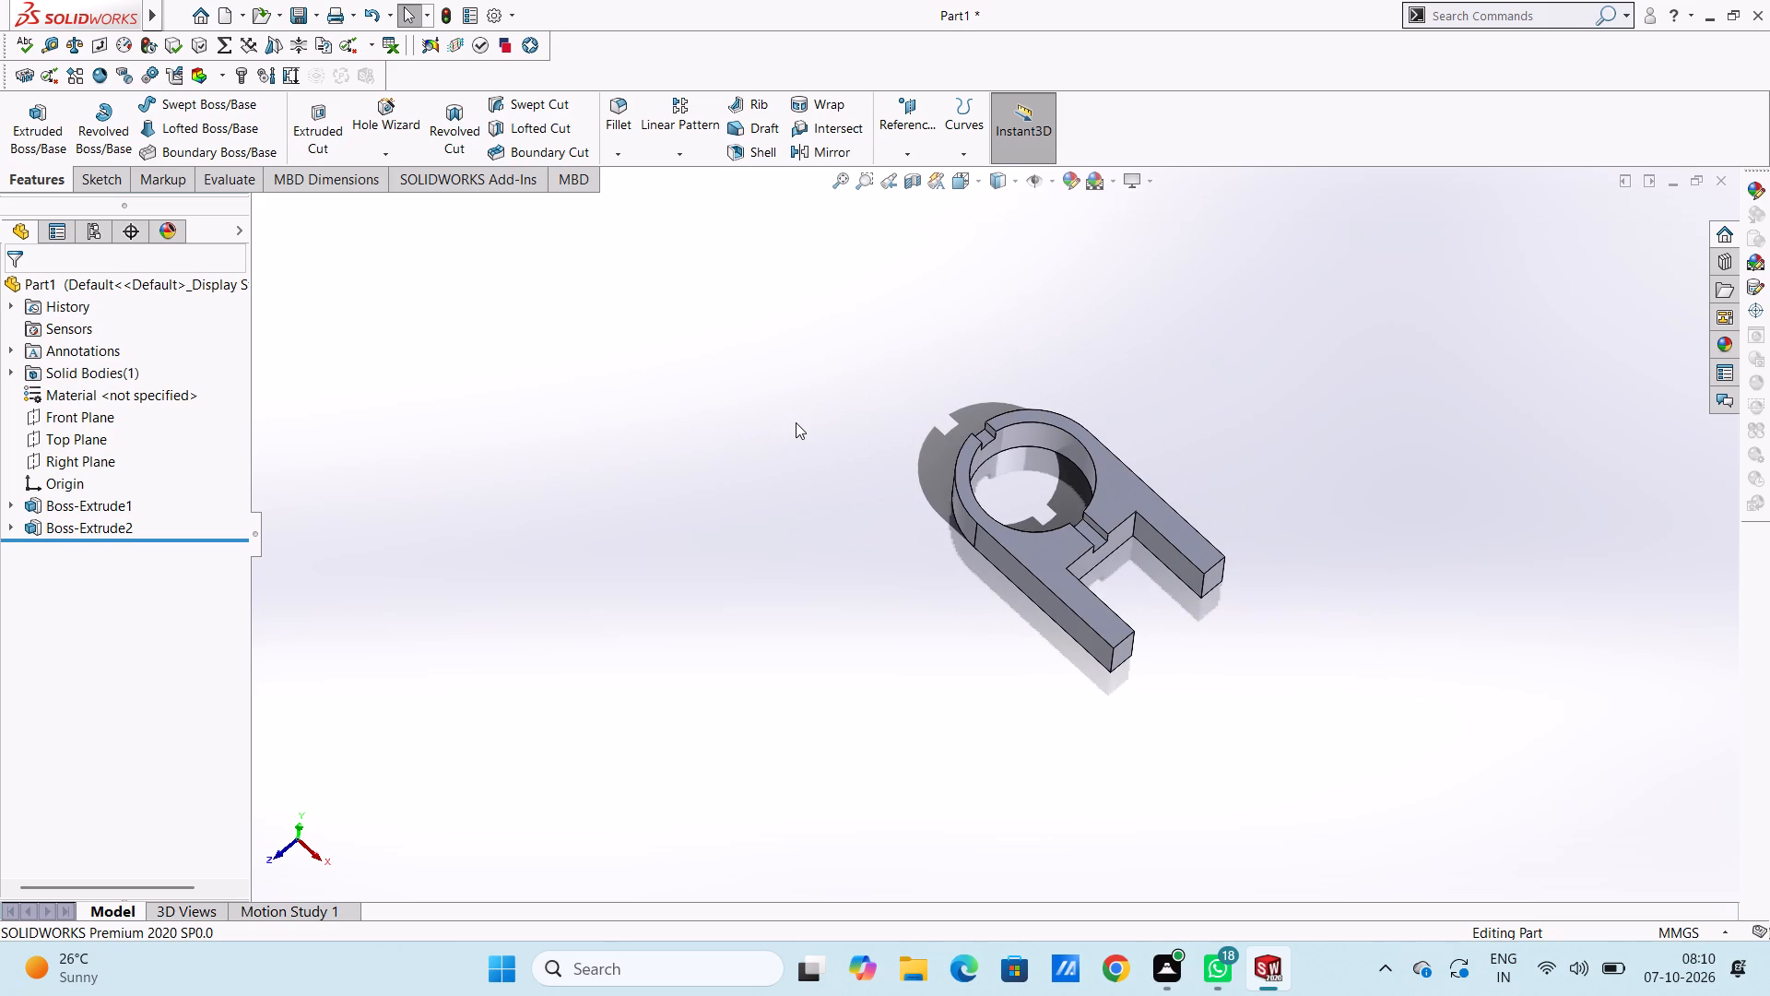
pyautogui.moveTo(794, 448); pyautogui.dragTo(820, 449, button='middle')
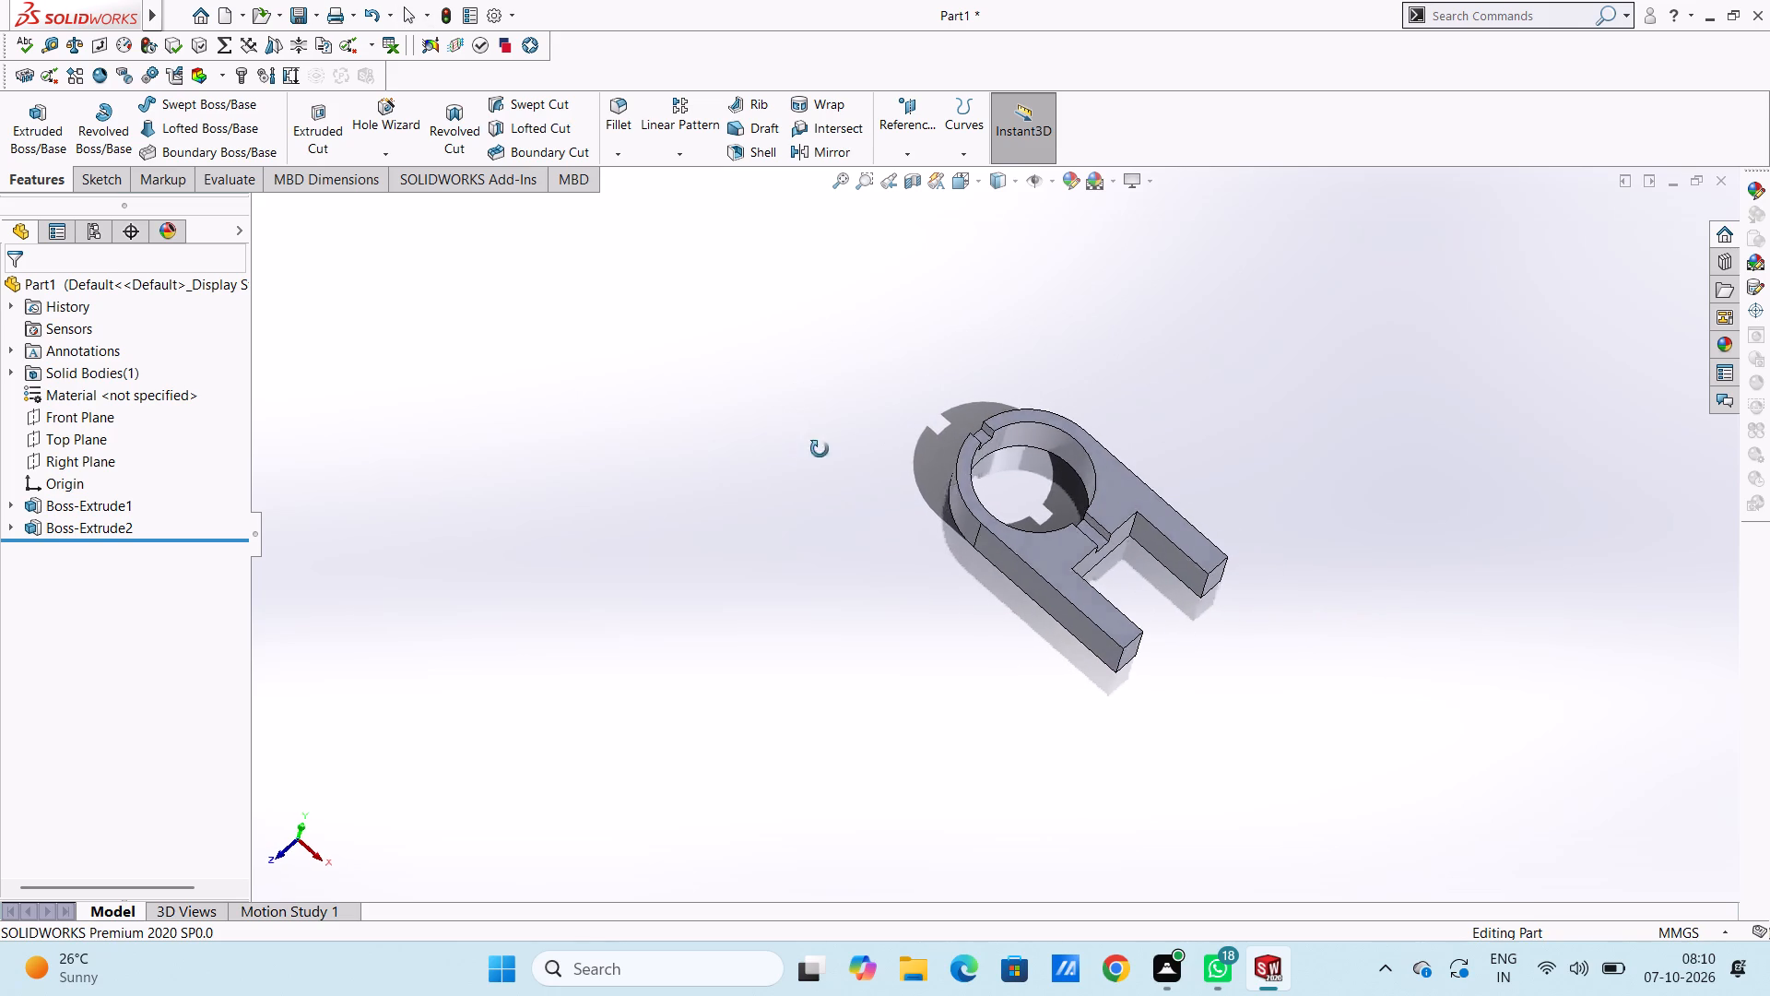
pyautogui.moveTo(820, 449); pyautogui.dragTo(827, 389, button='middle')
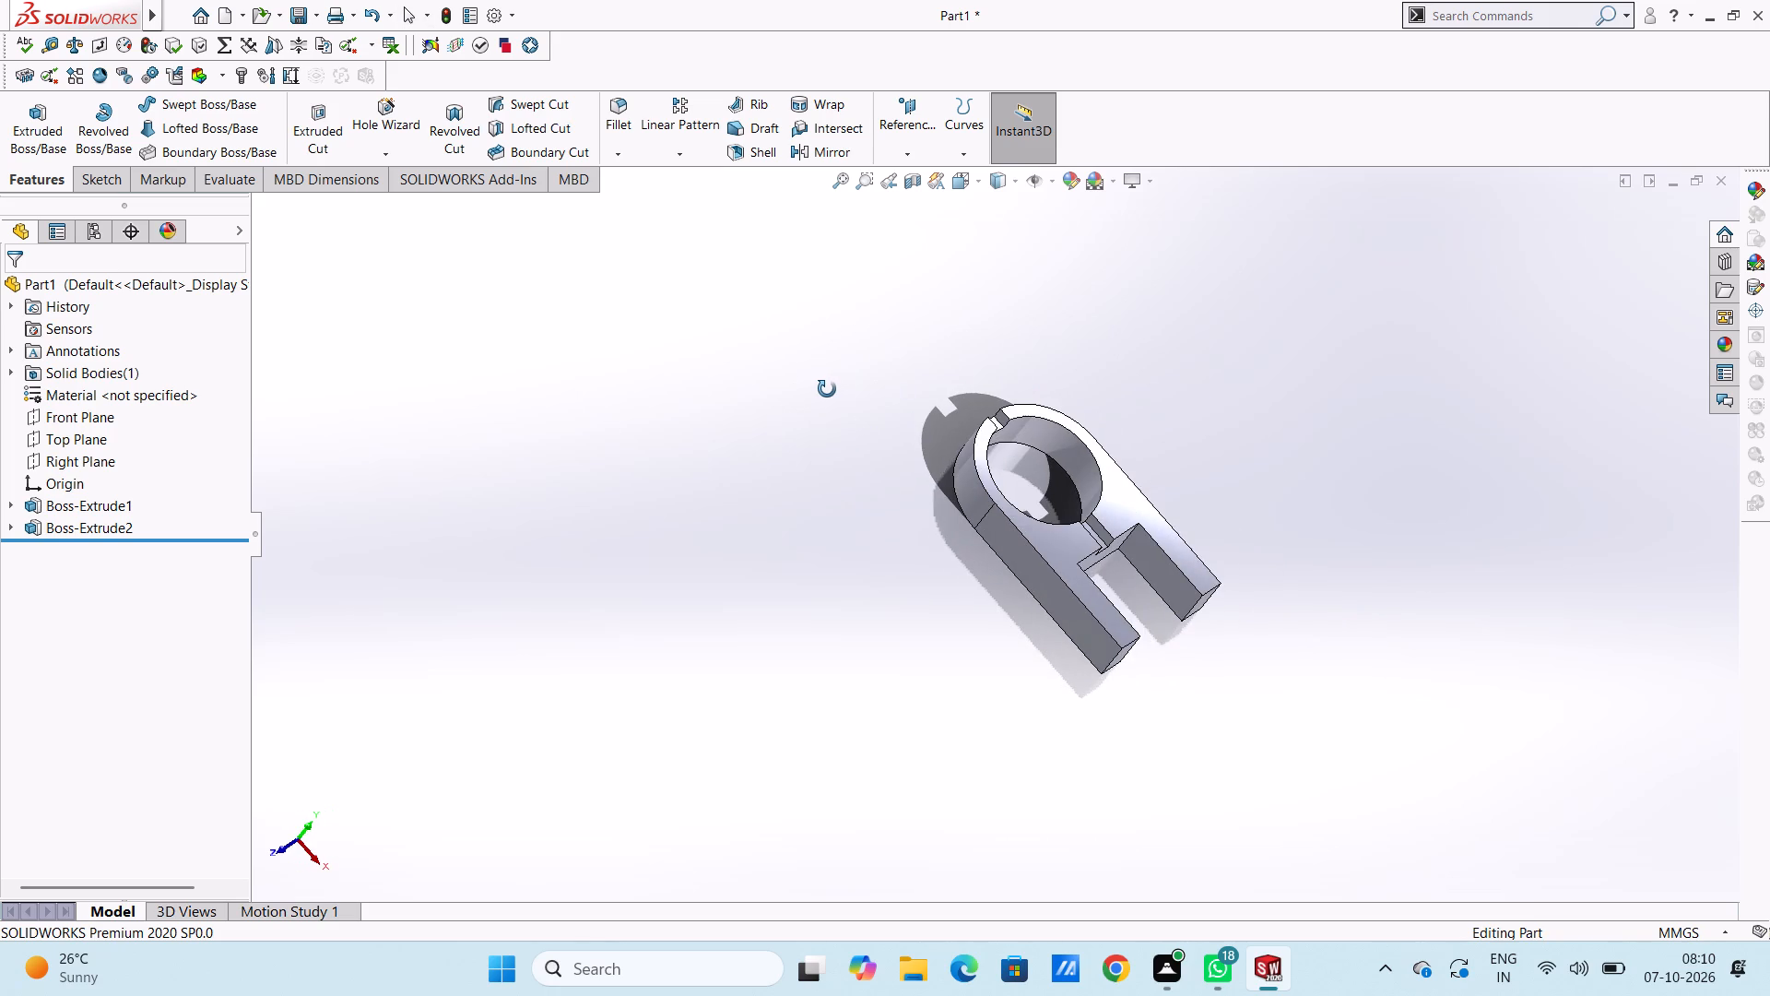
pyautogui.moveTo(827, 389); pyautogui.dragTo(824, 389, button='middle')
pyautogui.scroll(-3, 1046, 561)
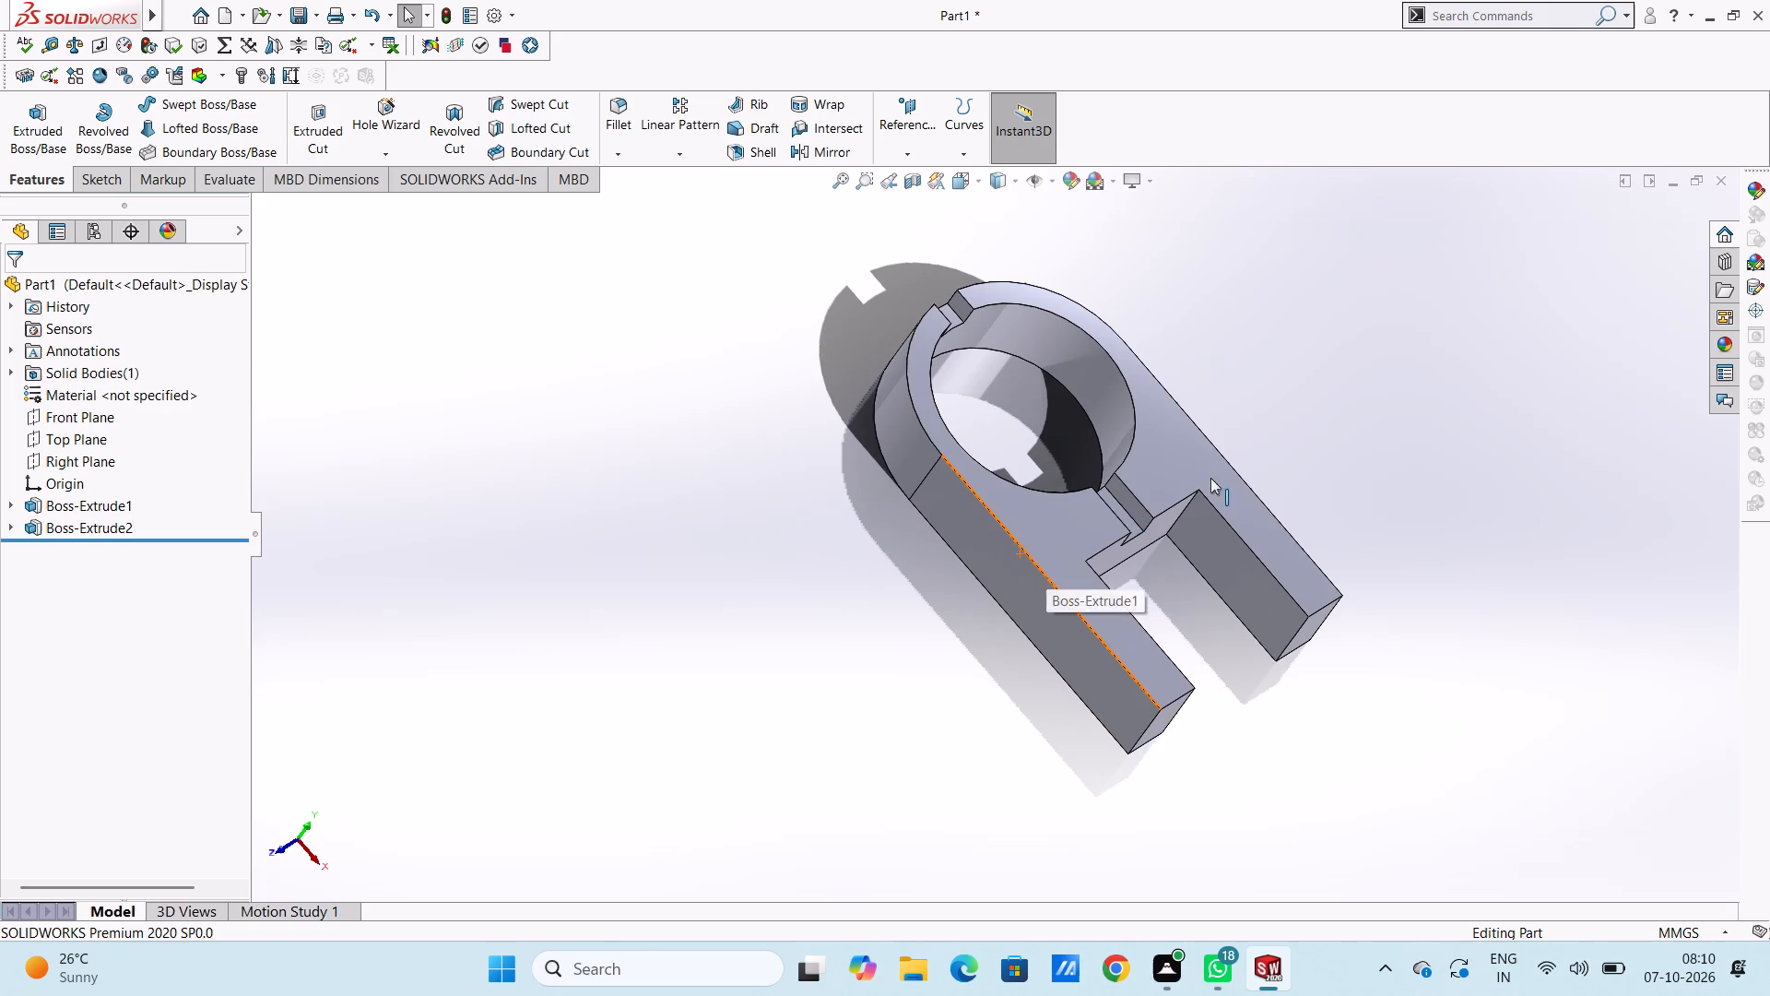
pyautogui.moveTo(1210, 426); pyautogui.dragTo(1275, 333, button='middle')
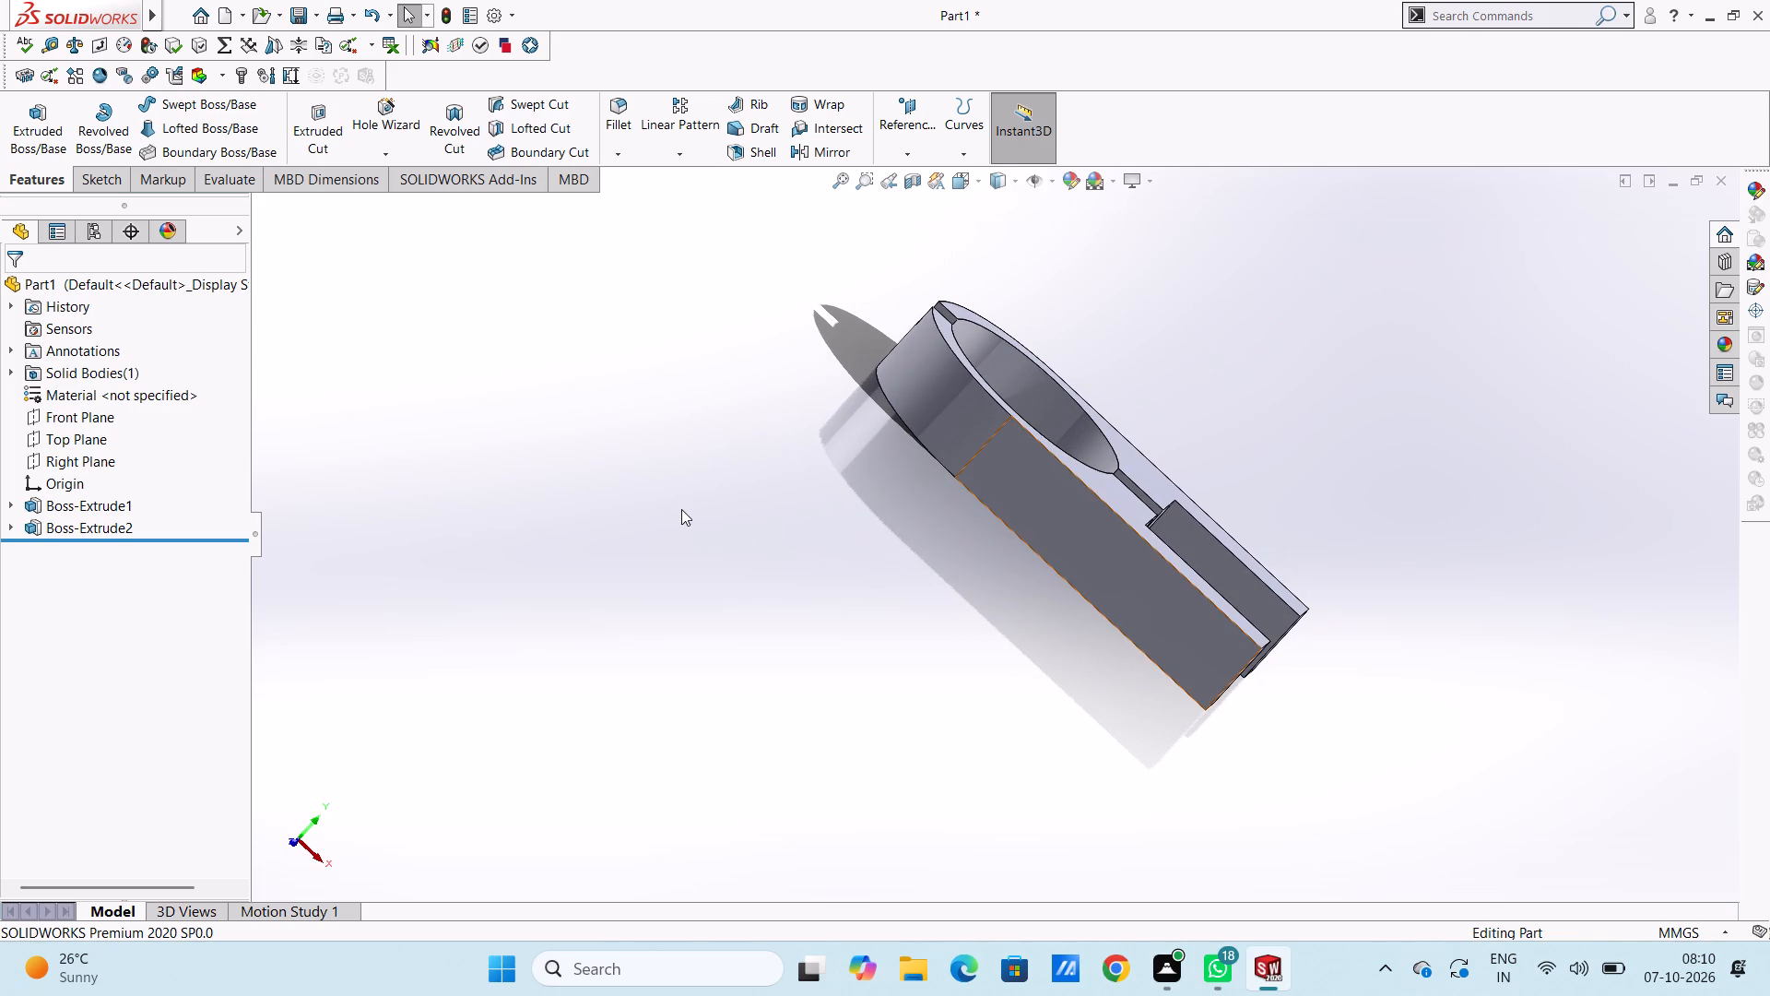
# Start a sketch on the part's bottom face and draw an origin-centred circle of 130 mm diameter matching the ring's bore edge.
pyautogui.hotkey('ctrl', '6')
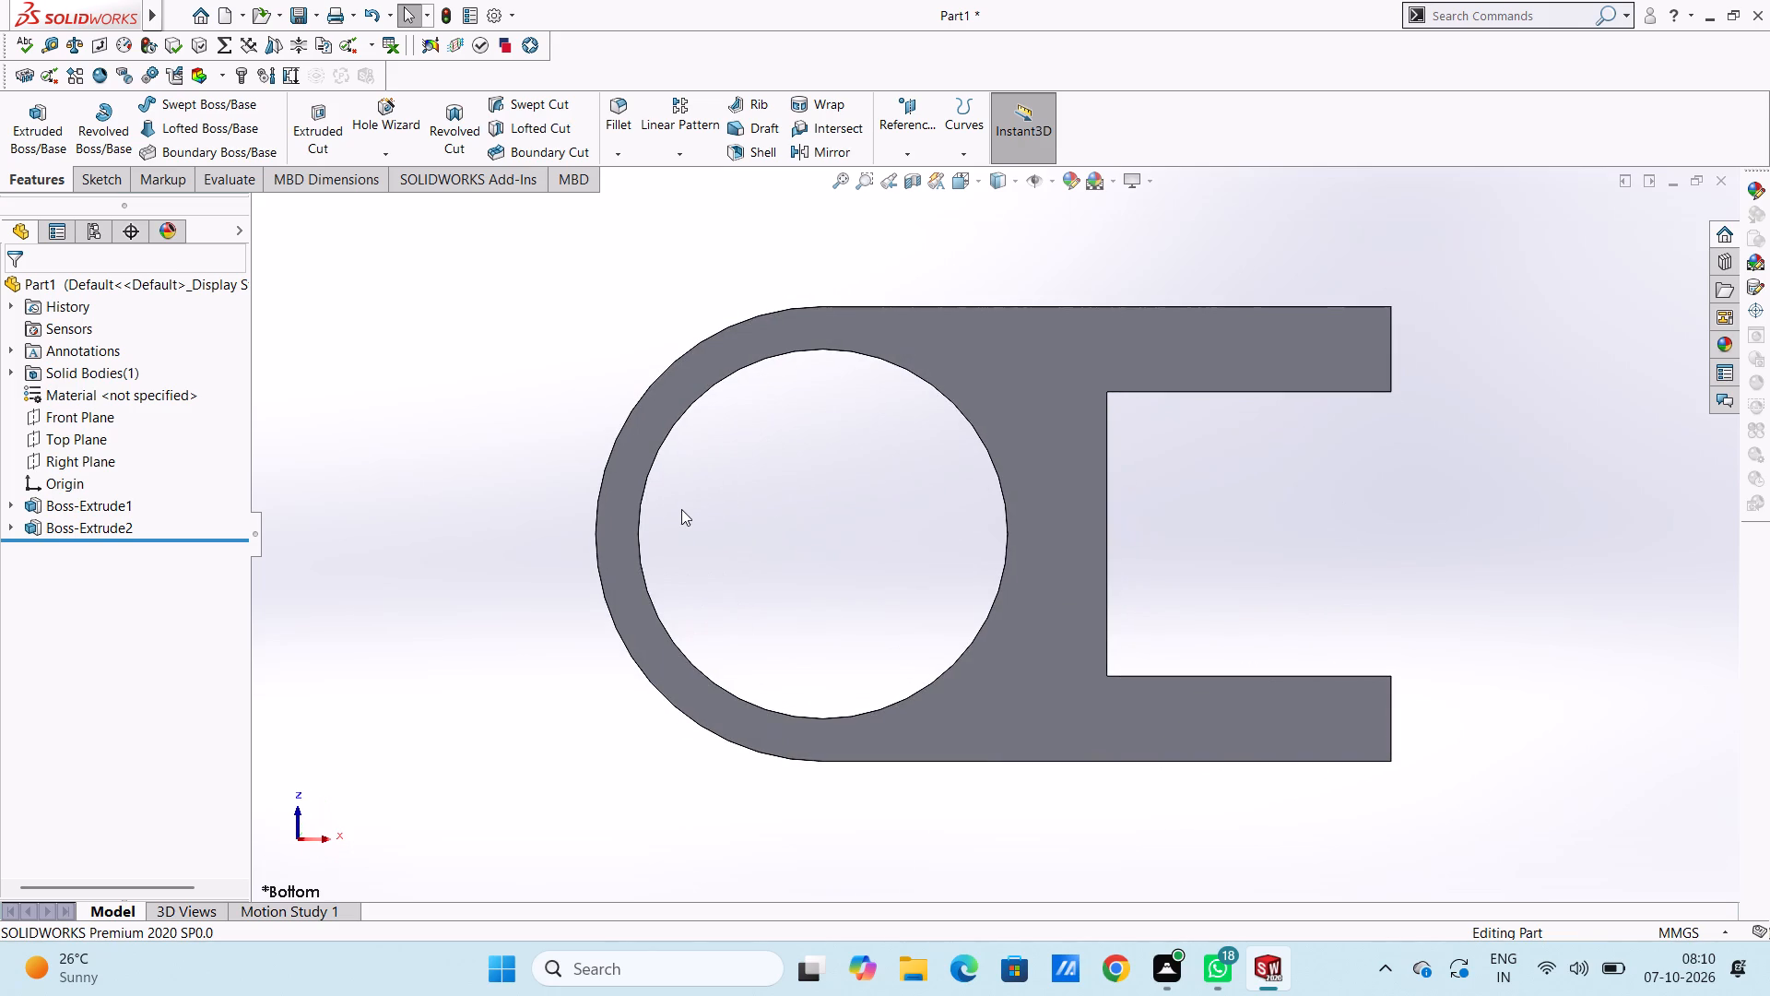
pyautogui.click(689, 375)
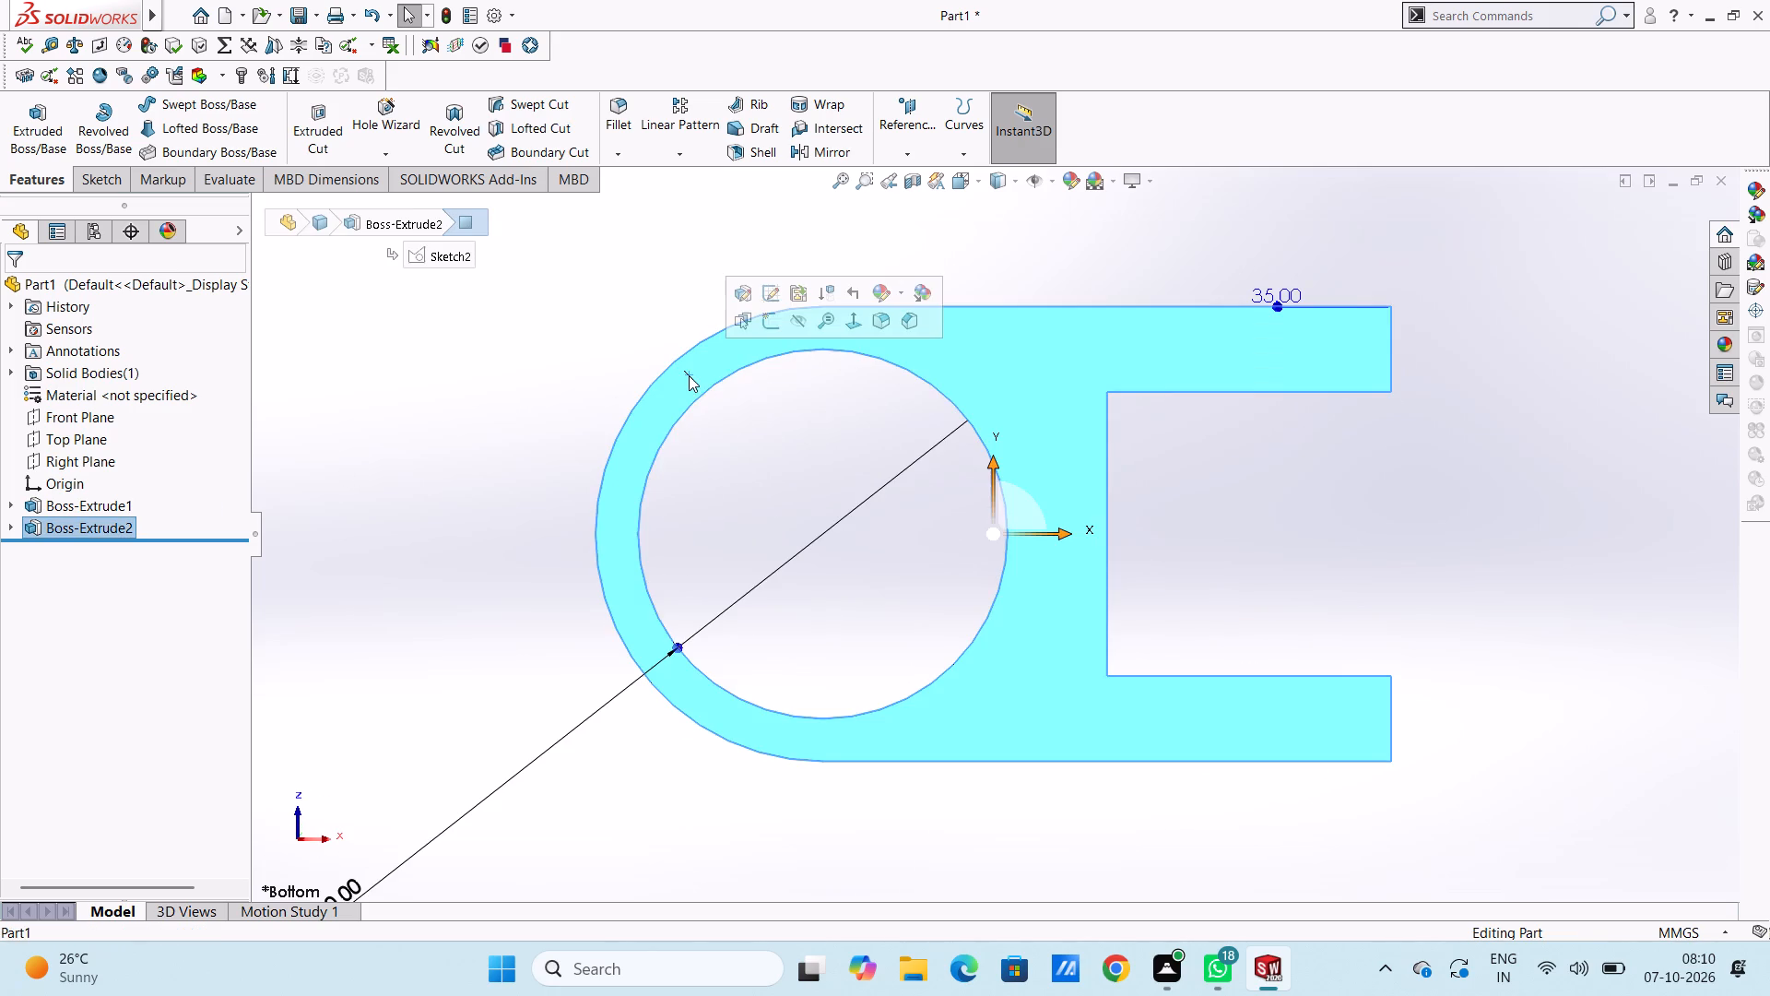
pyautogui.click(771, 327)
pyautogui.click(608, 324)
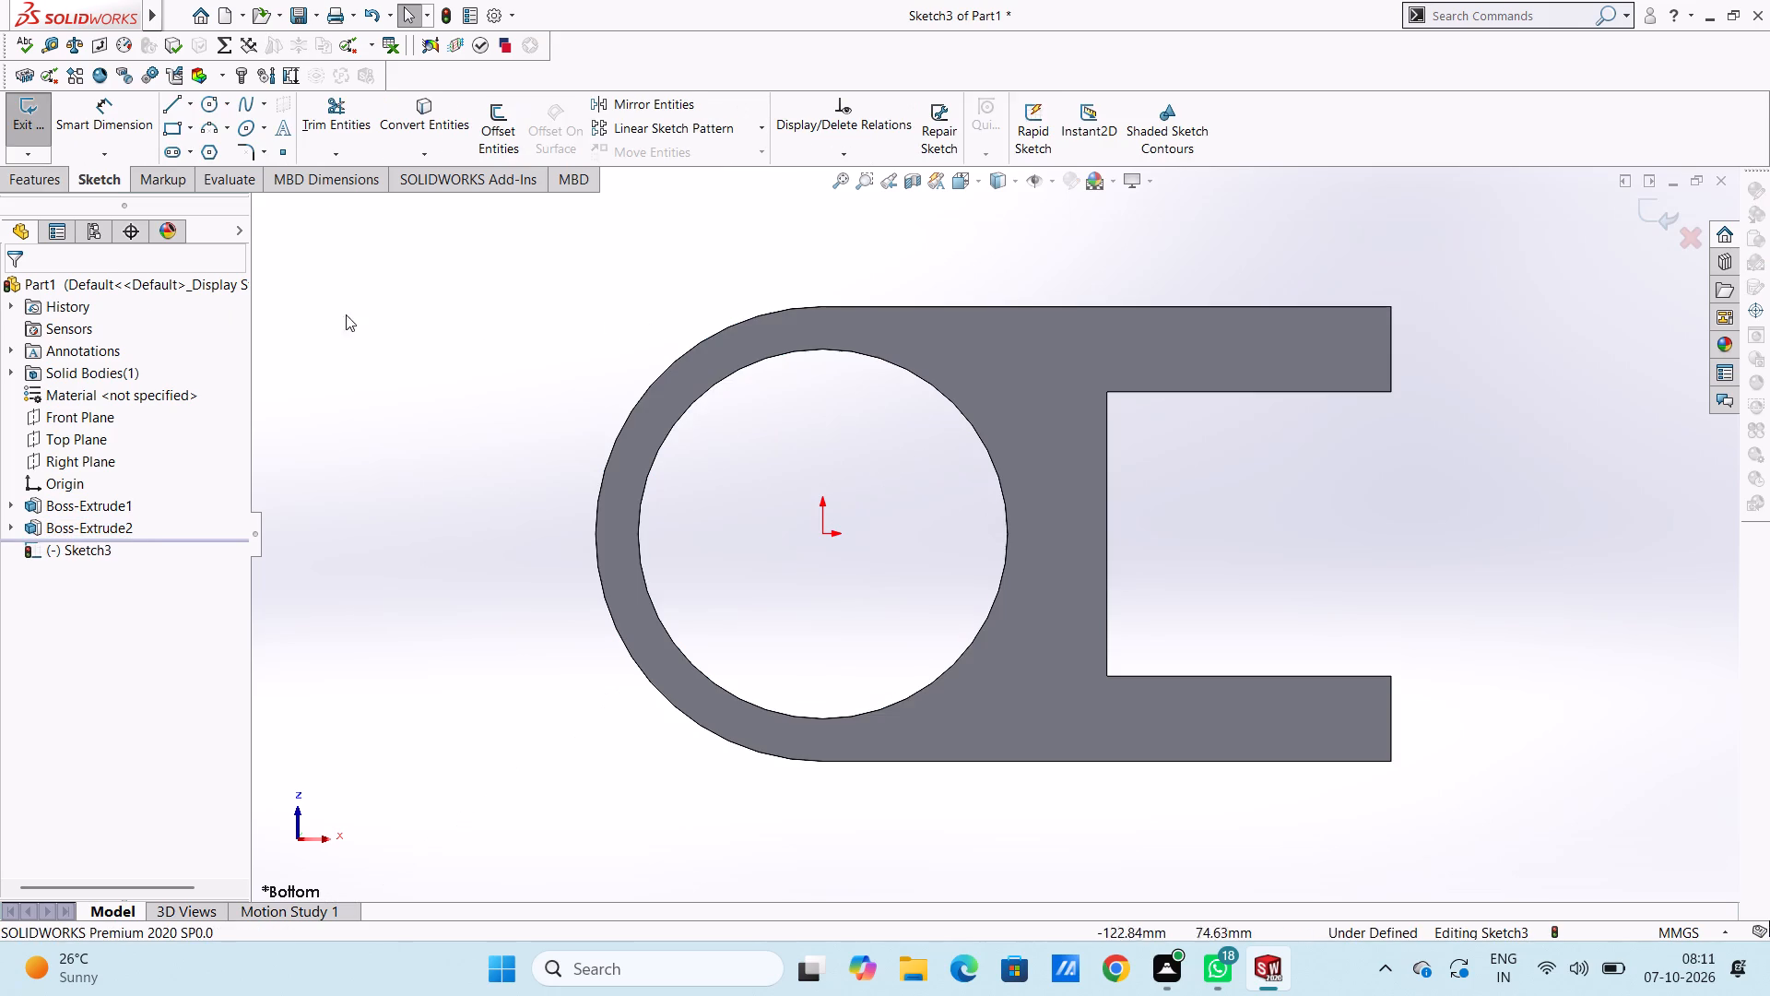
pyautogui.click(209, 110)
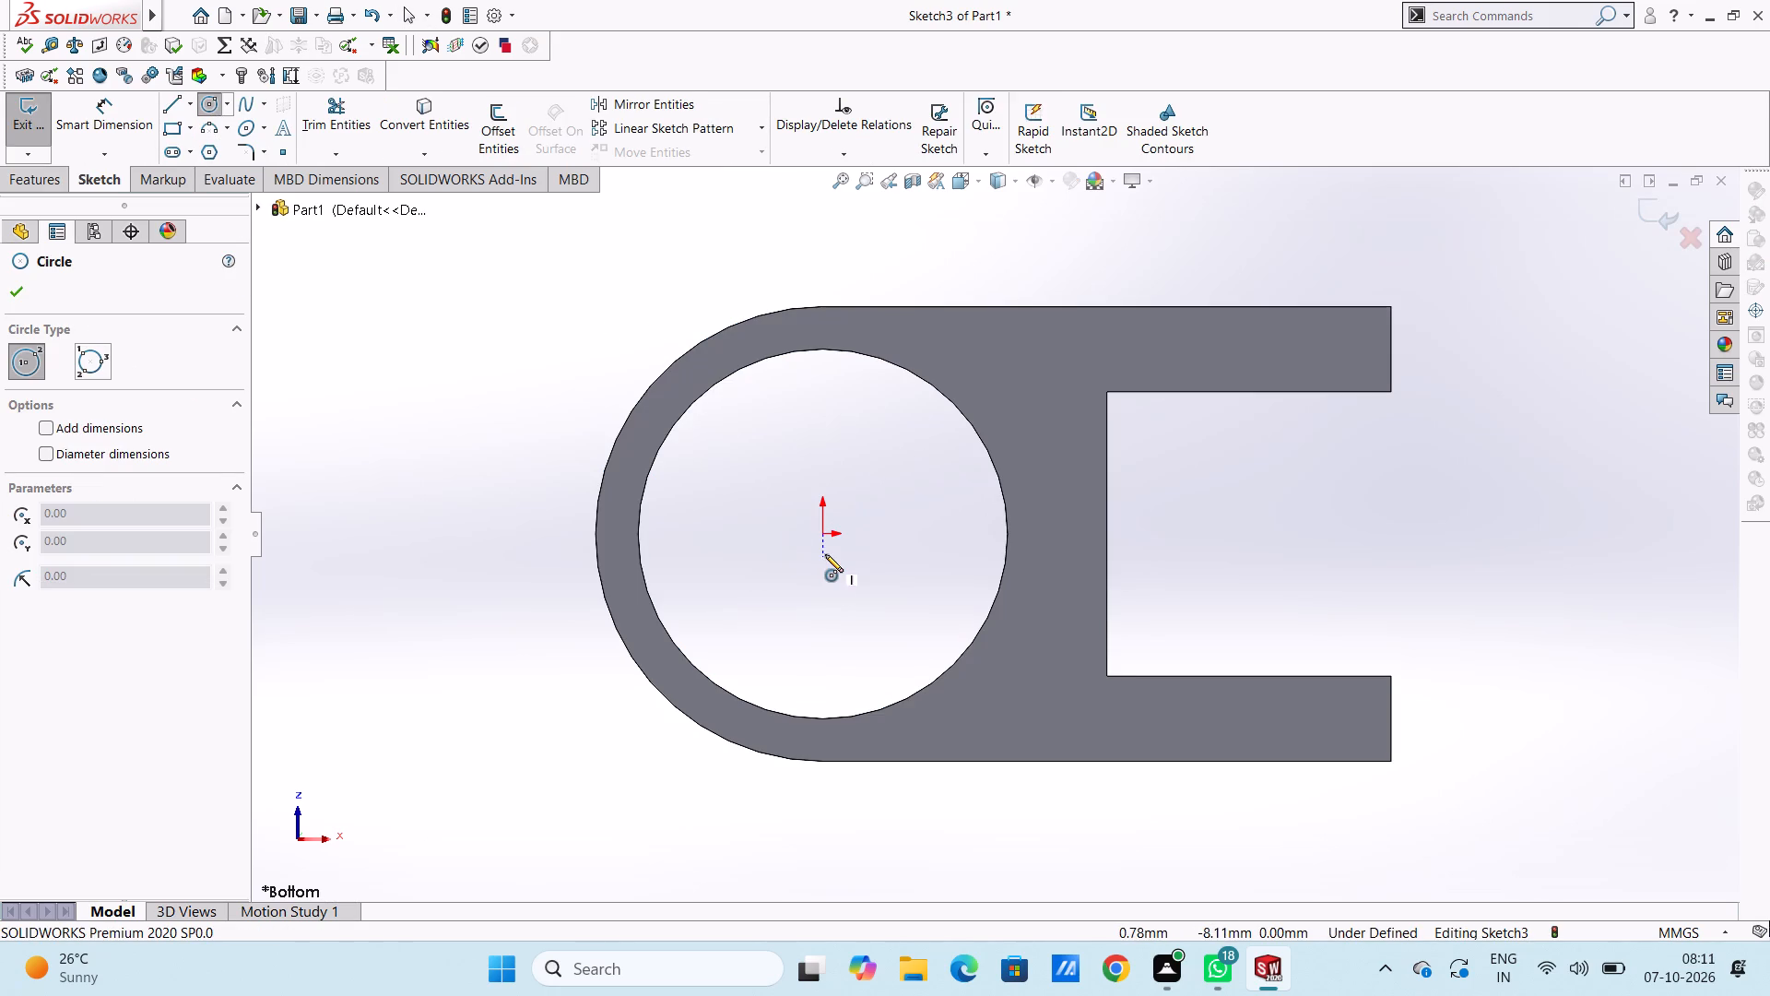
pyautogui.click(823, 539)
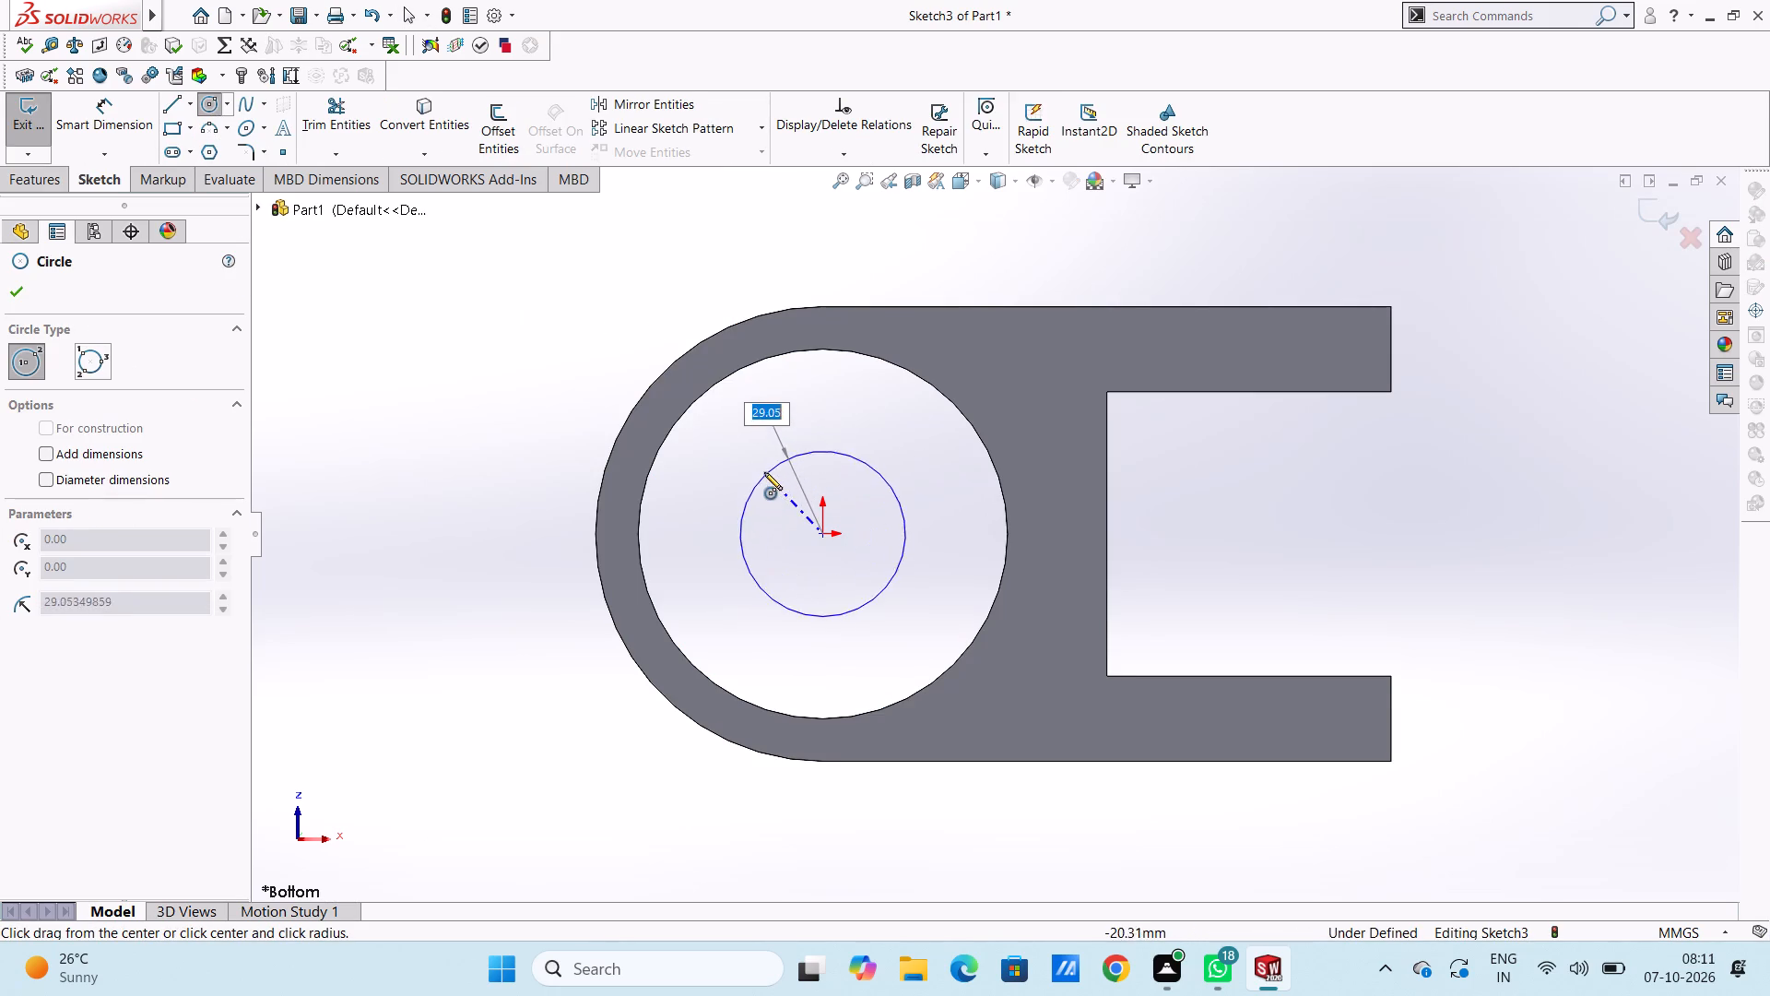
pyautogui.click(689, 408)
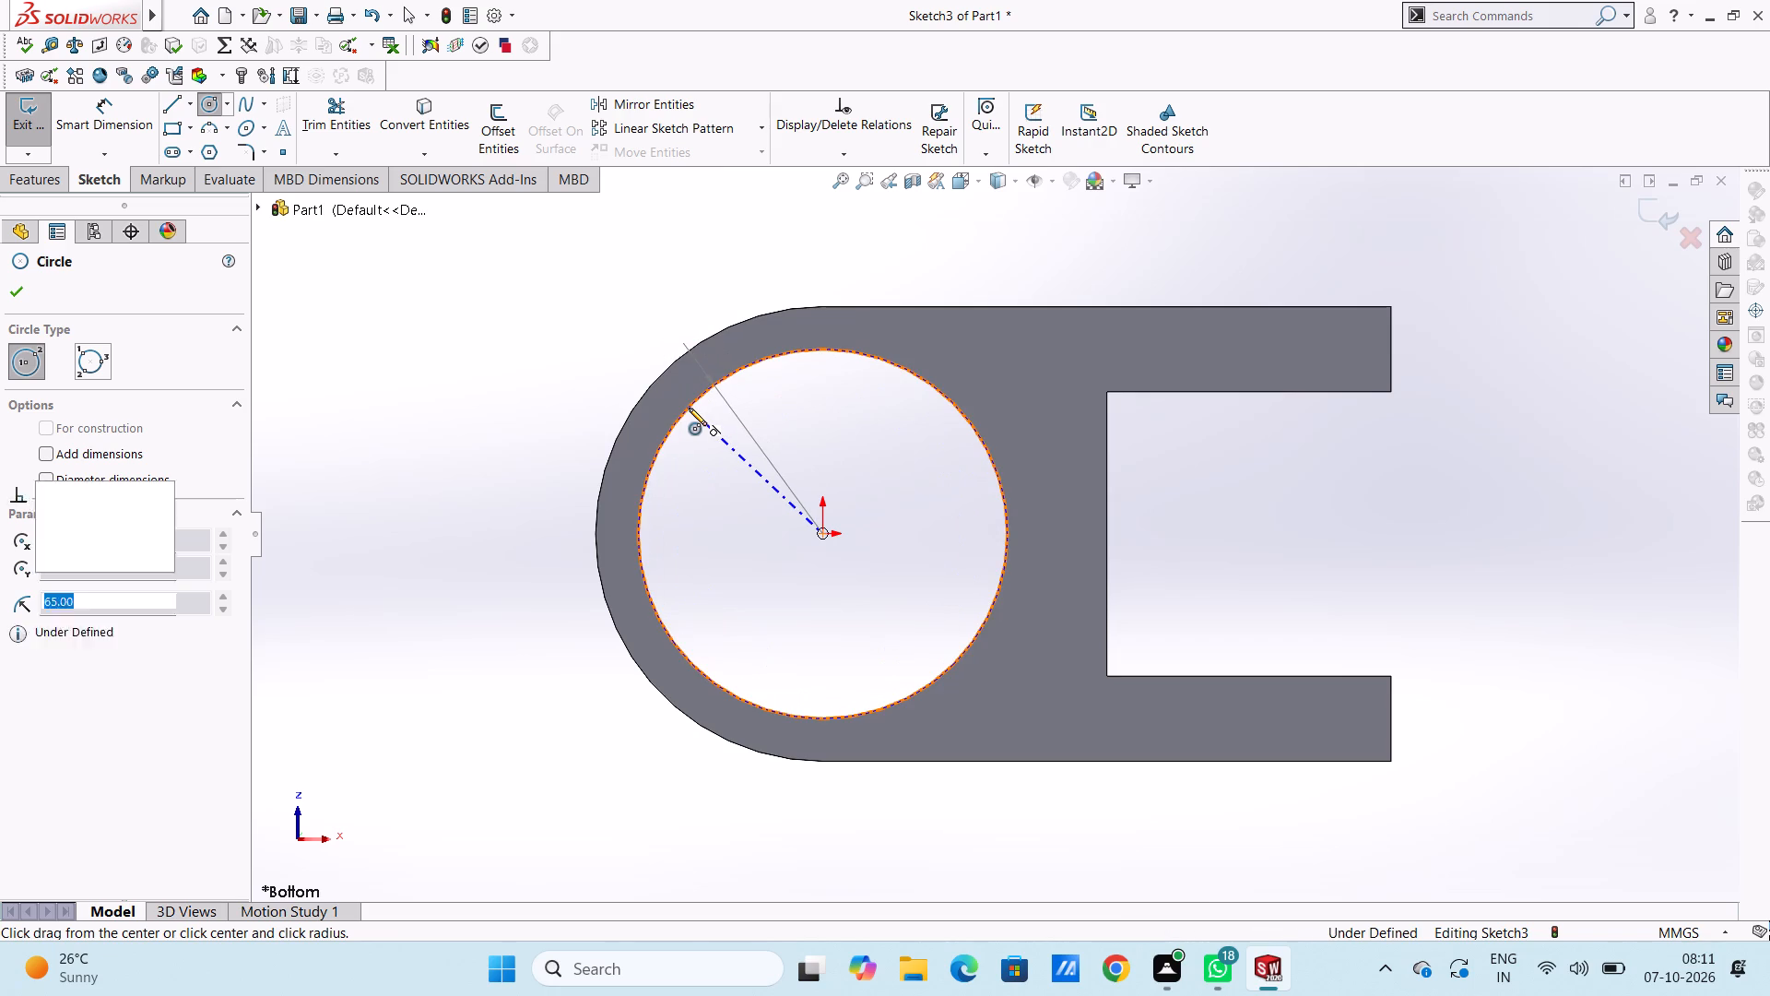
pyautogui.click(12, 294)
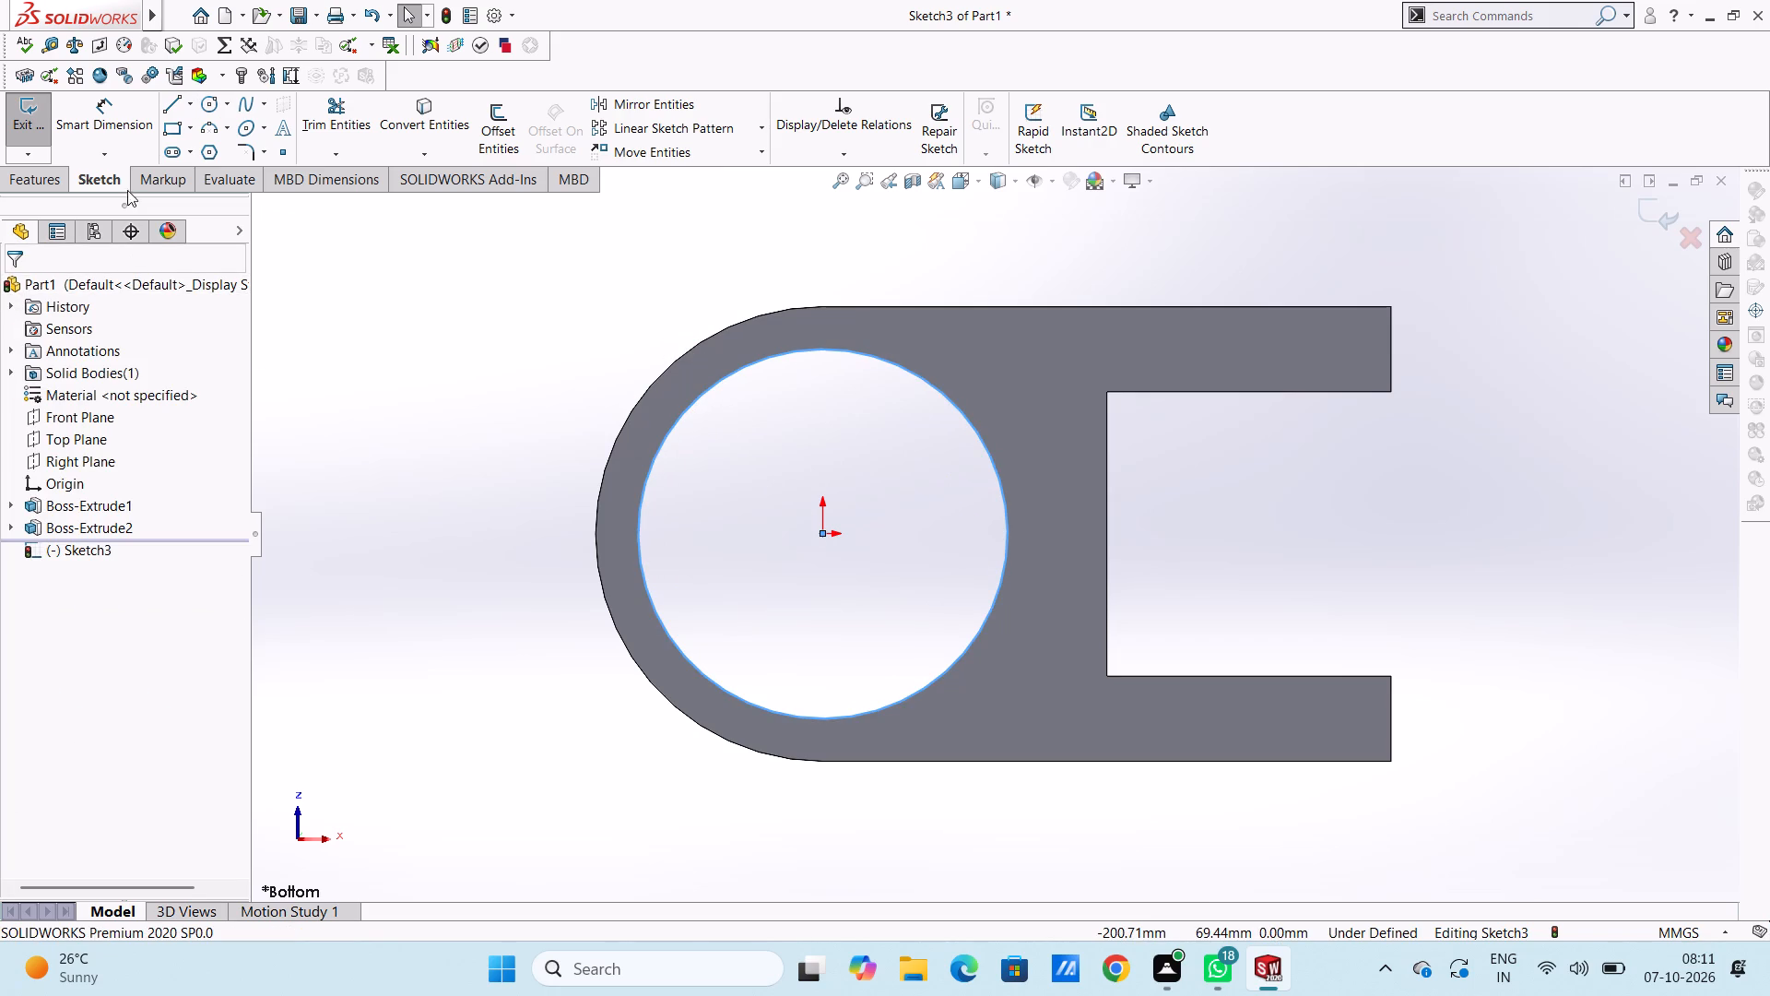
# Dimension the diameter of the circle on the bore edge.
pyautogui.click(93, 119)
pyautogui.click(648, 469)
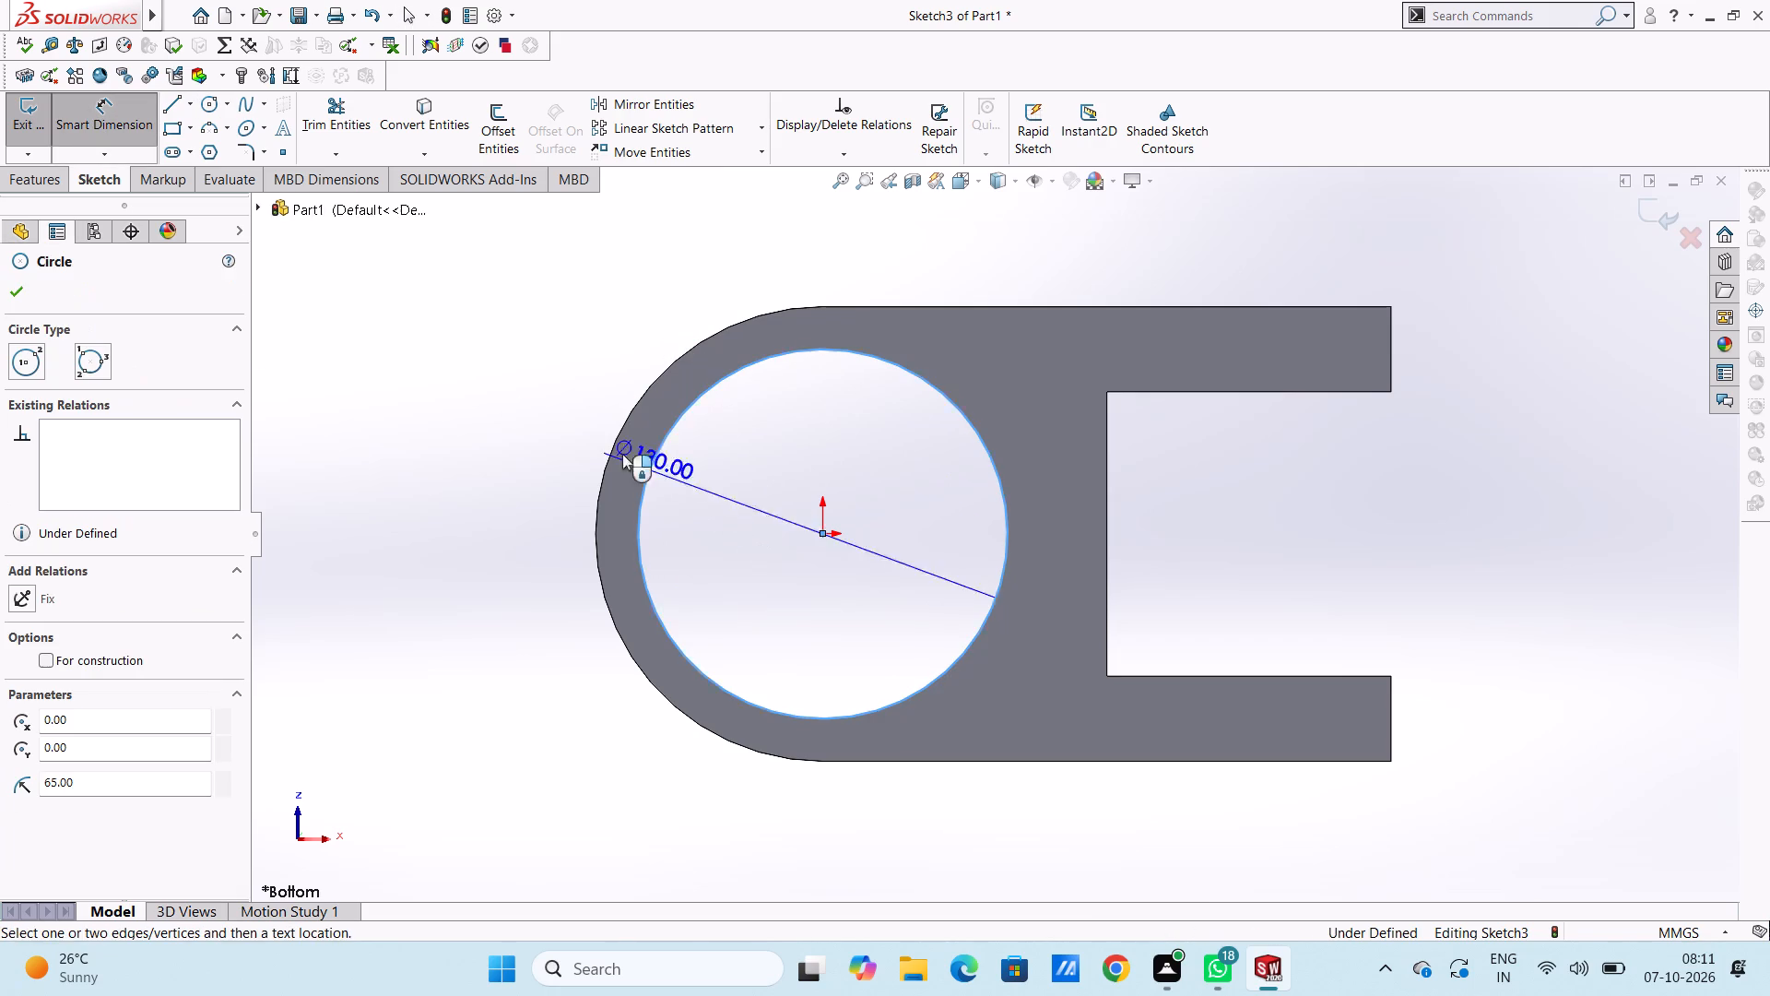
pyautogui.click(497, 319)
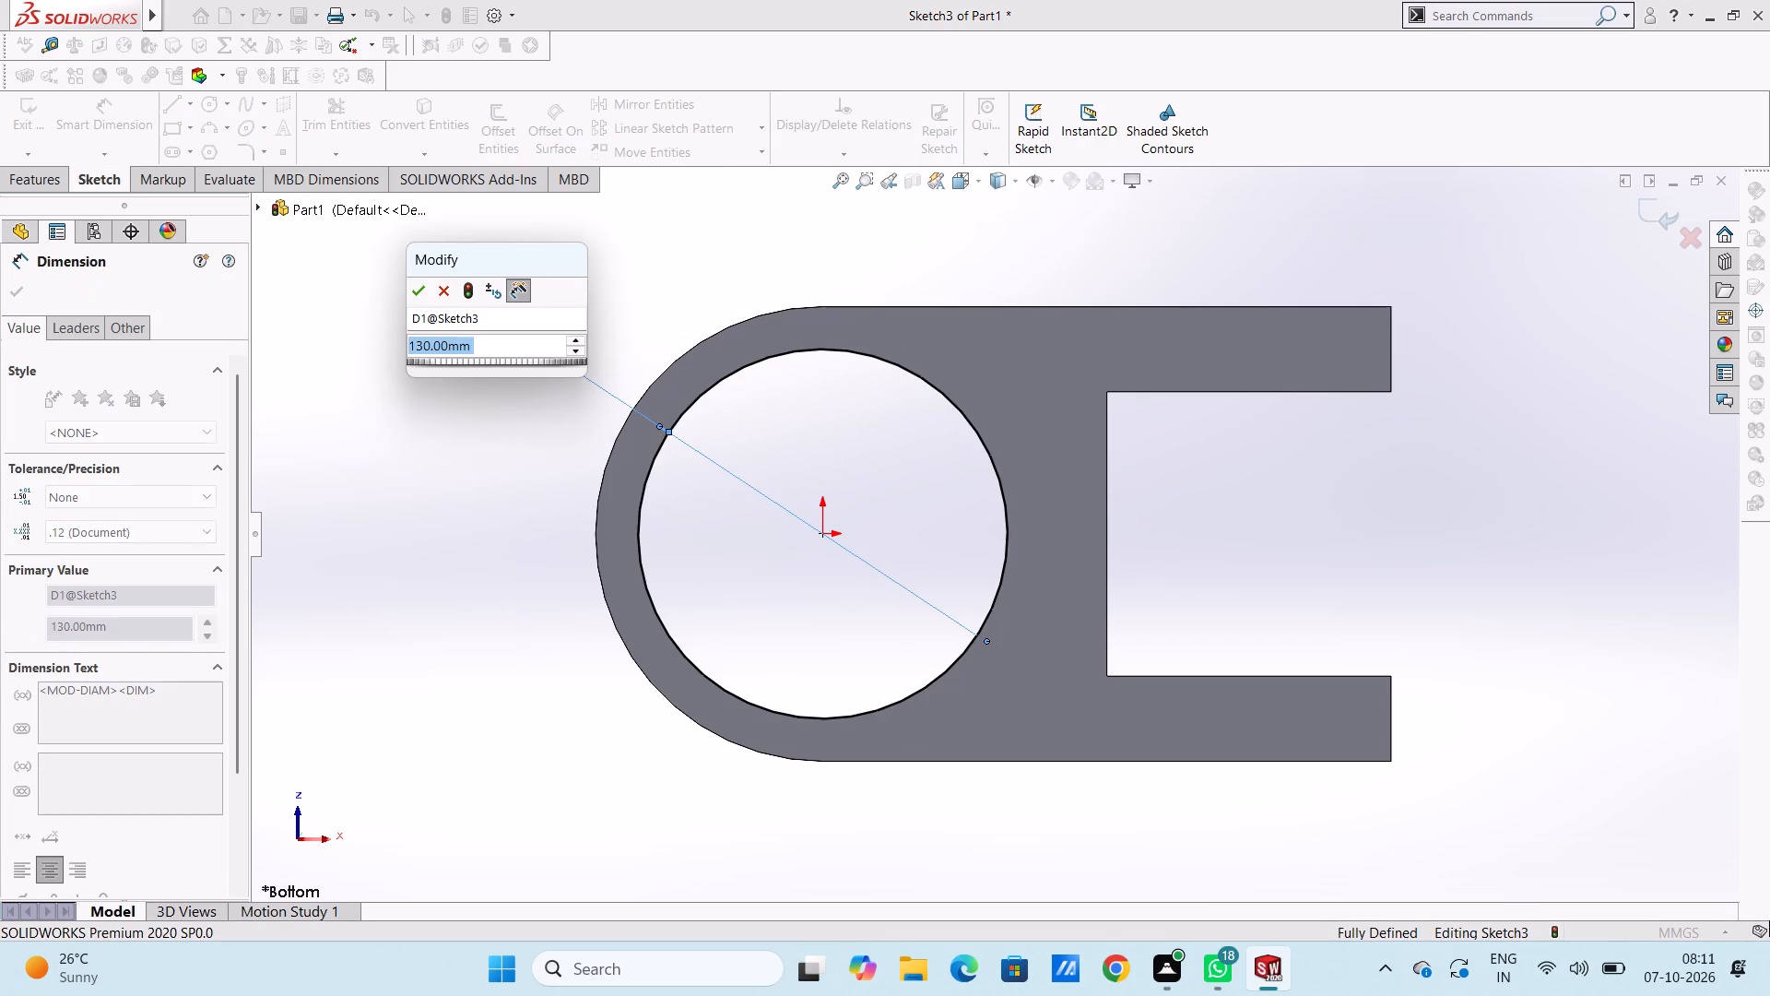
pyautogui.click(415, 295)
pyautogui.click(490, 363)
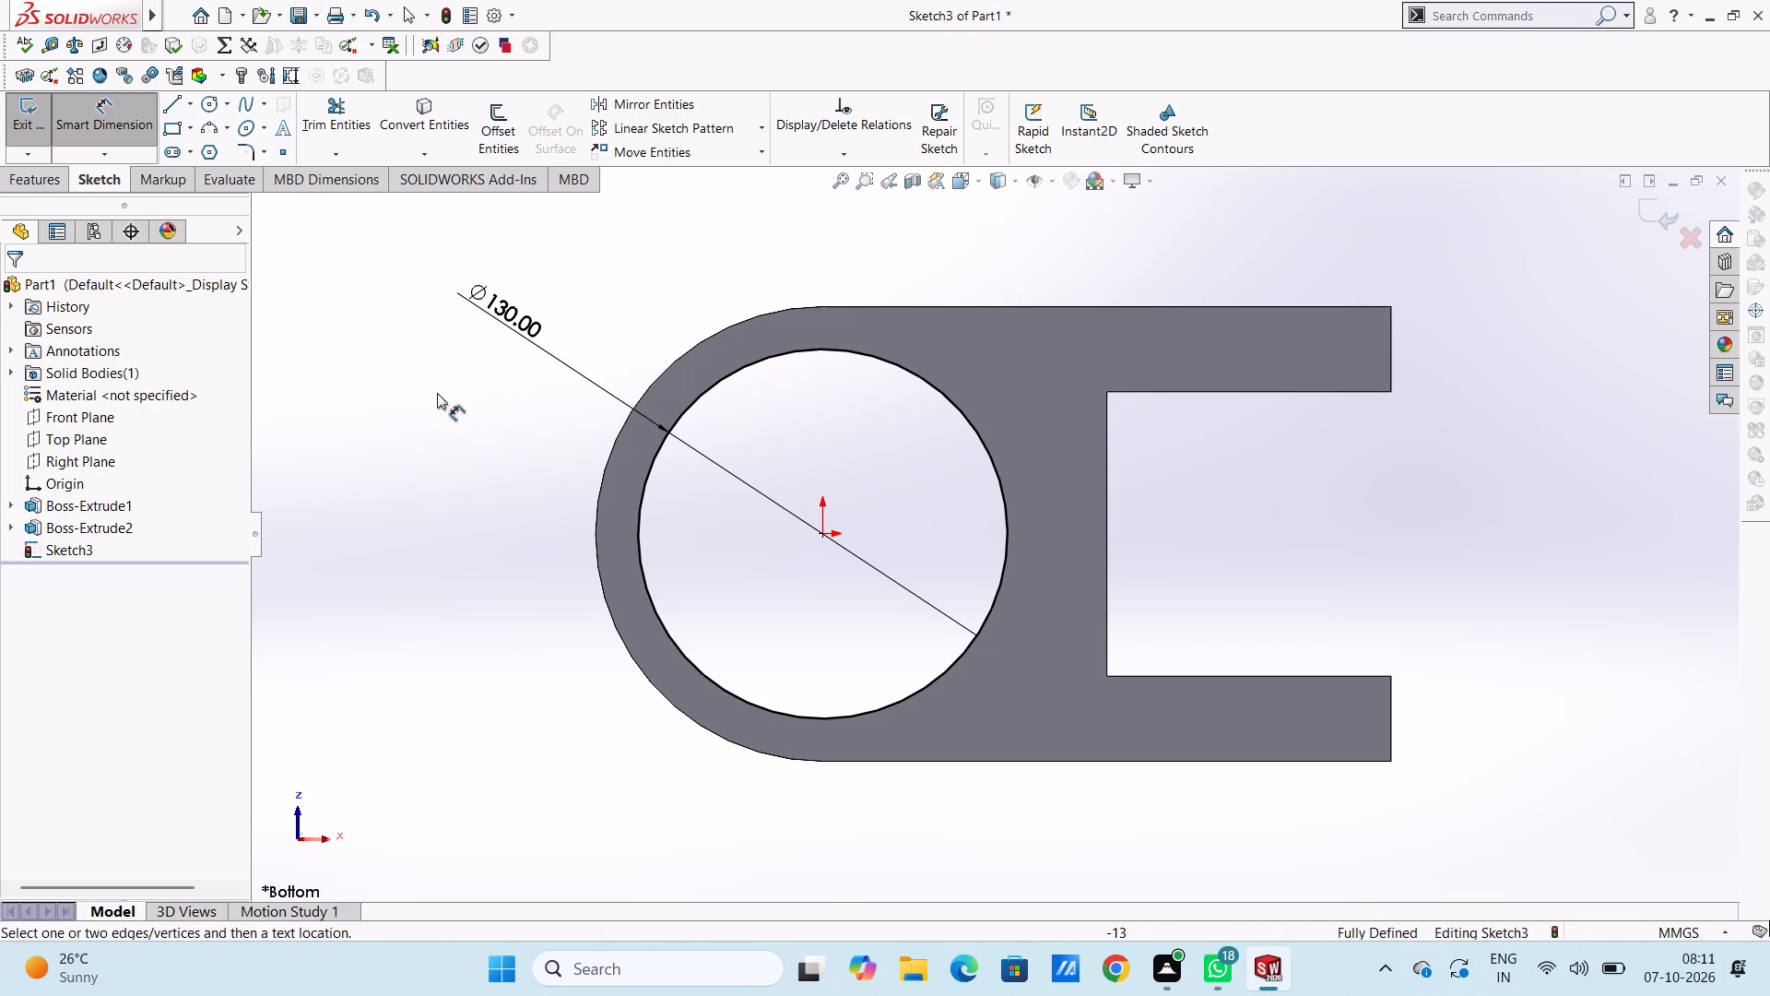
# Sketch a smaller circle about 44 mm in diameter, centred on the origin inside the bore.
pyautogui.moveTo(619, 276); pyautogui.dragTo(620, 307, button='middle')
pyautogui.middleClick(620, 307)
pyautogui.moveTo(620, 305); pyautogui.dragTo(620, 285, button='middle')
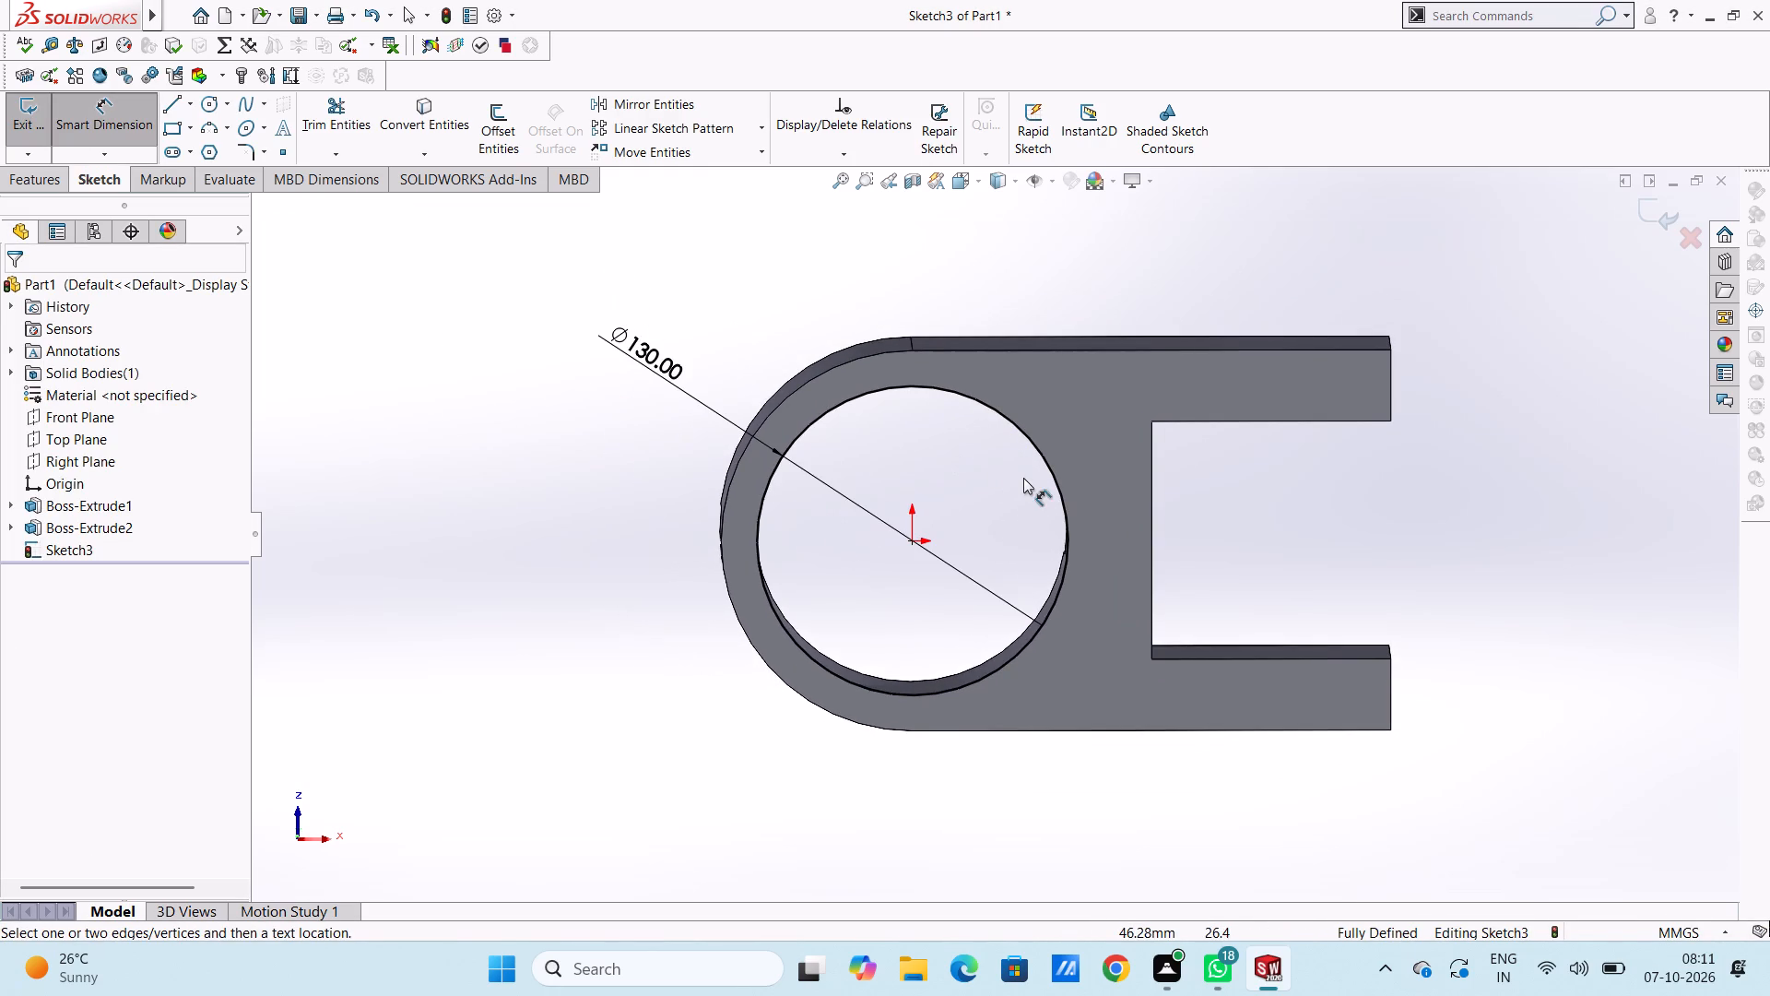
pyautogui.scroll(-1, 1023, 478)
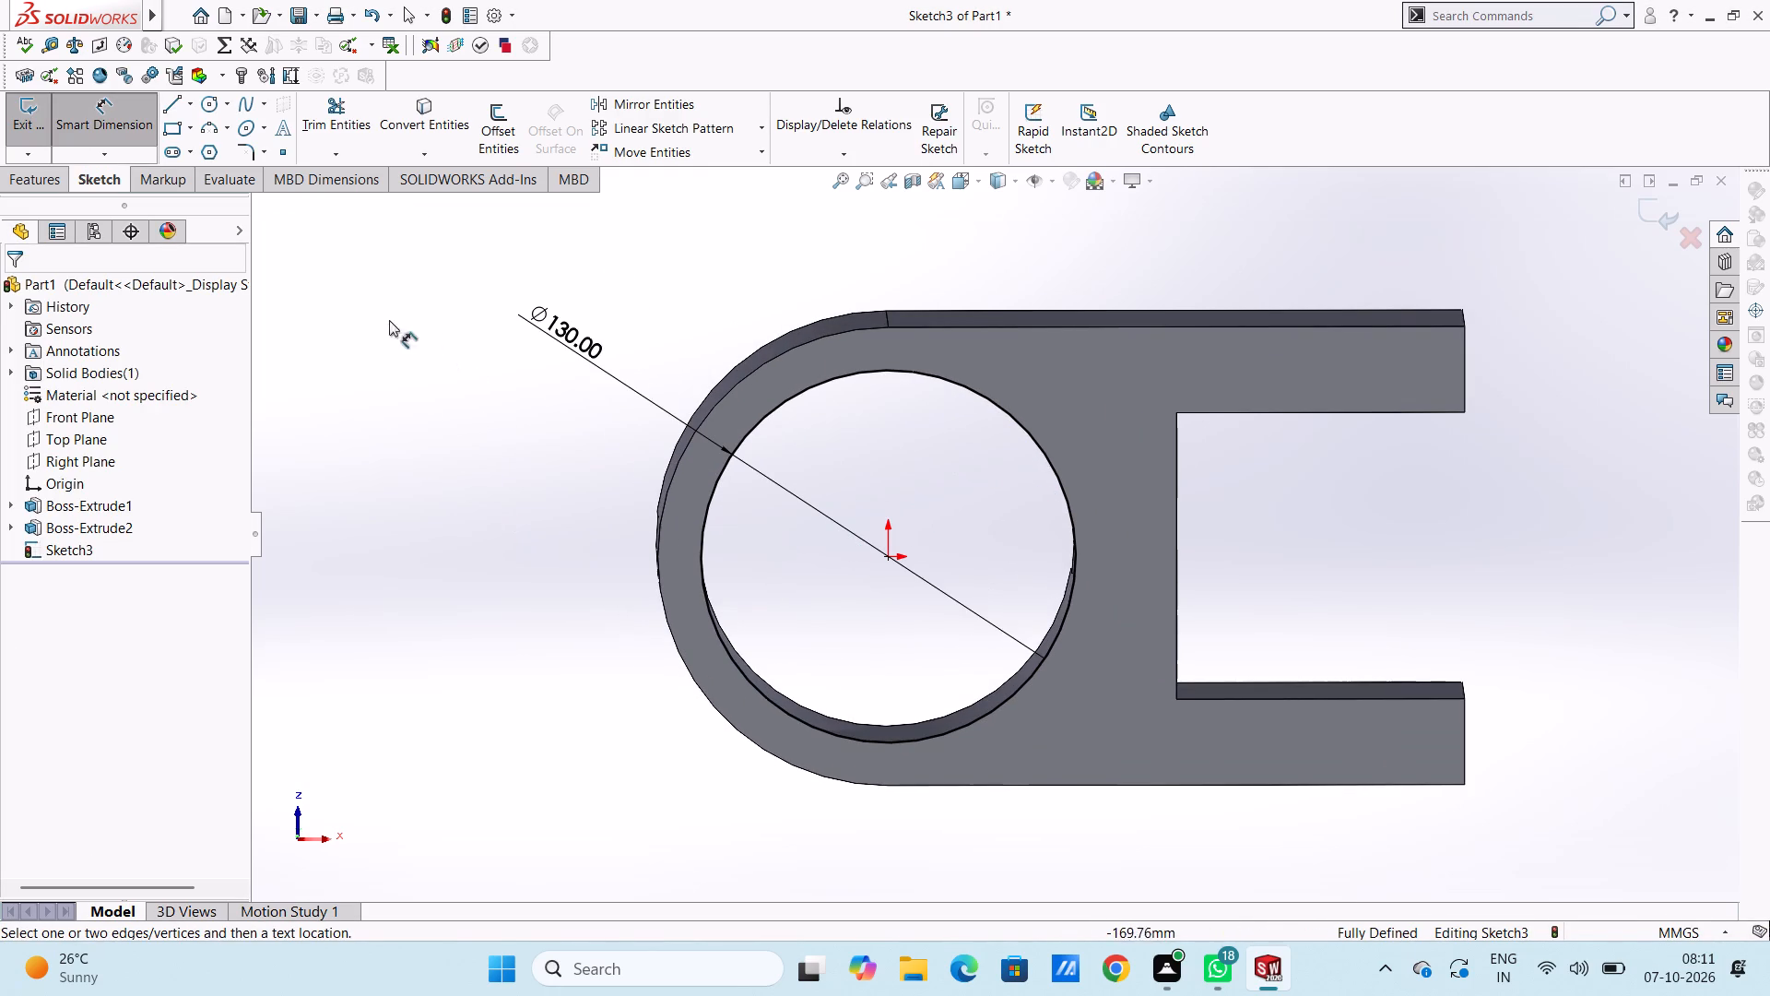
pyautogui.click(210, 106)
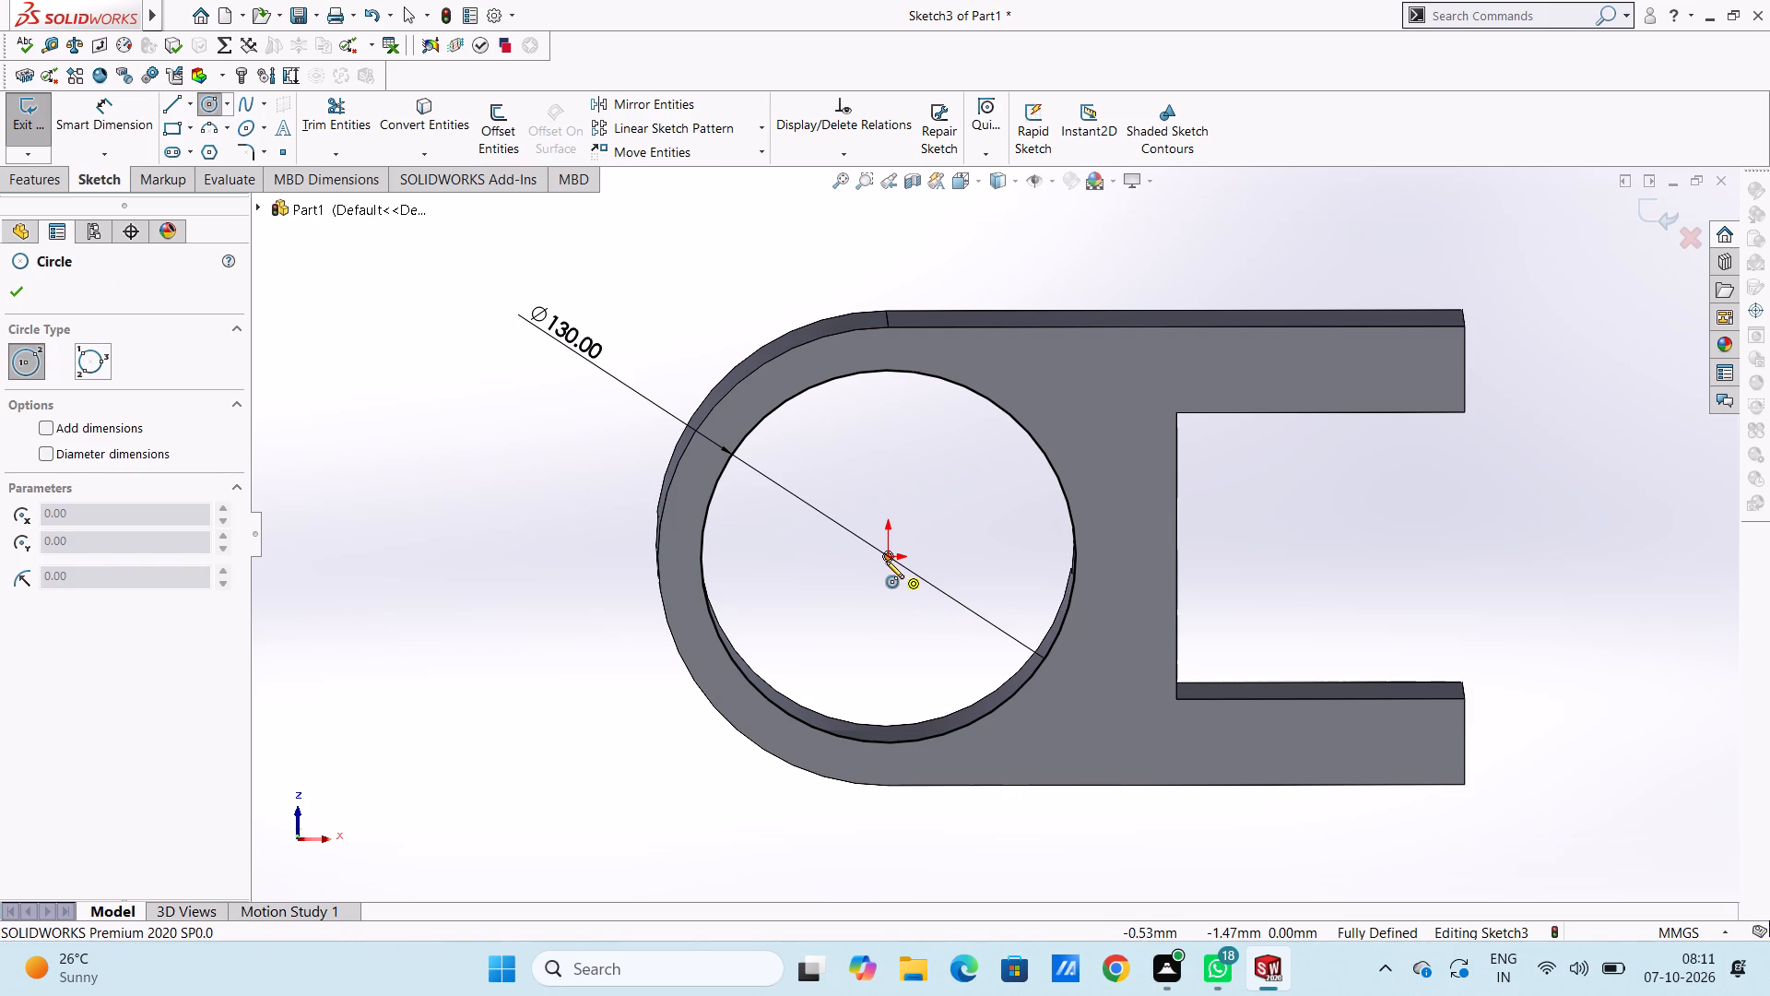
pyautogui.click(886, 561)
pyautogui.click(918, 612)
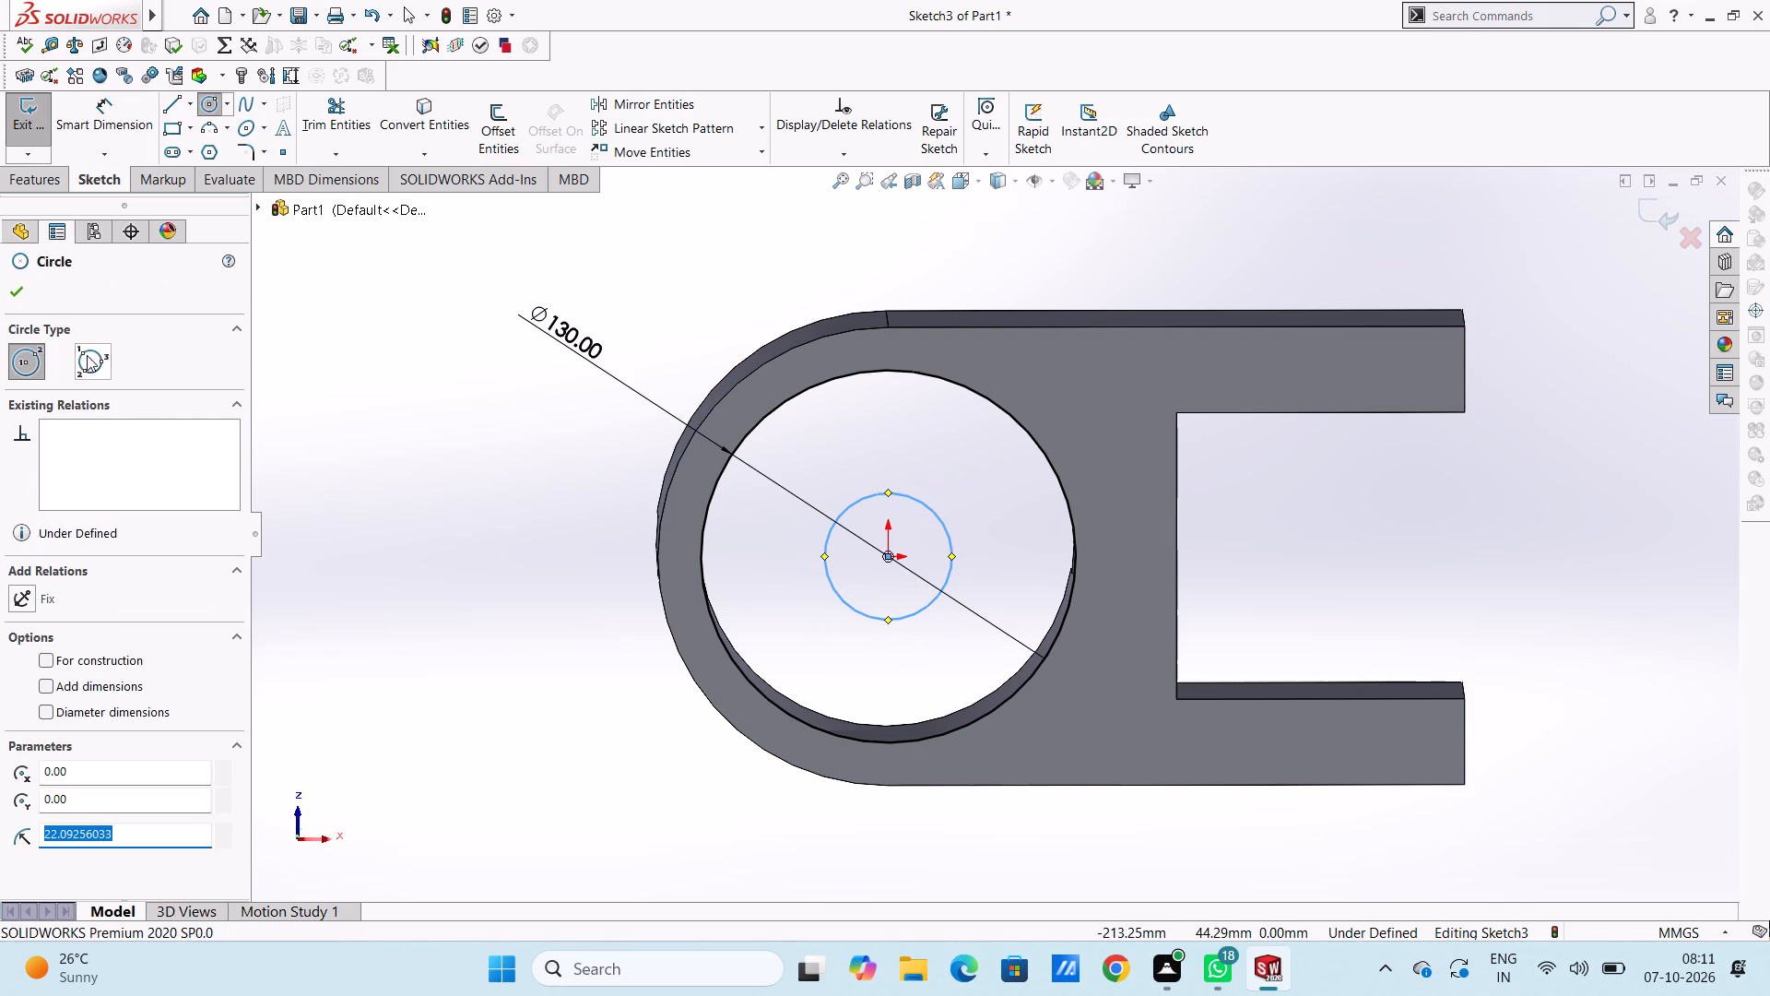
pyautogui.click(20, 293)
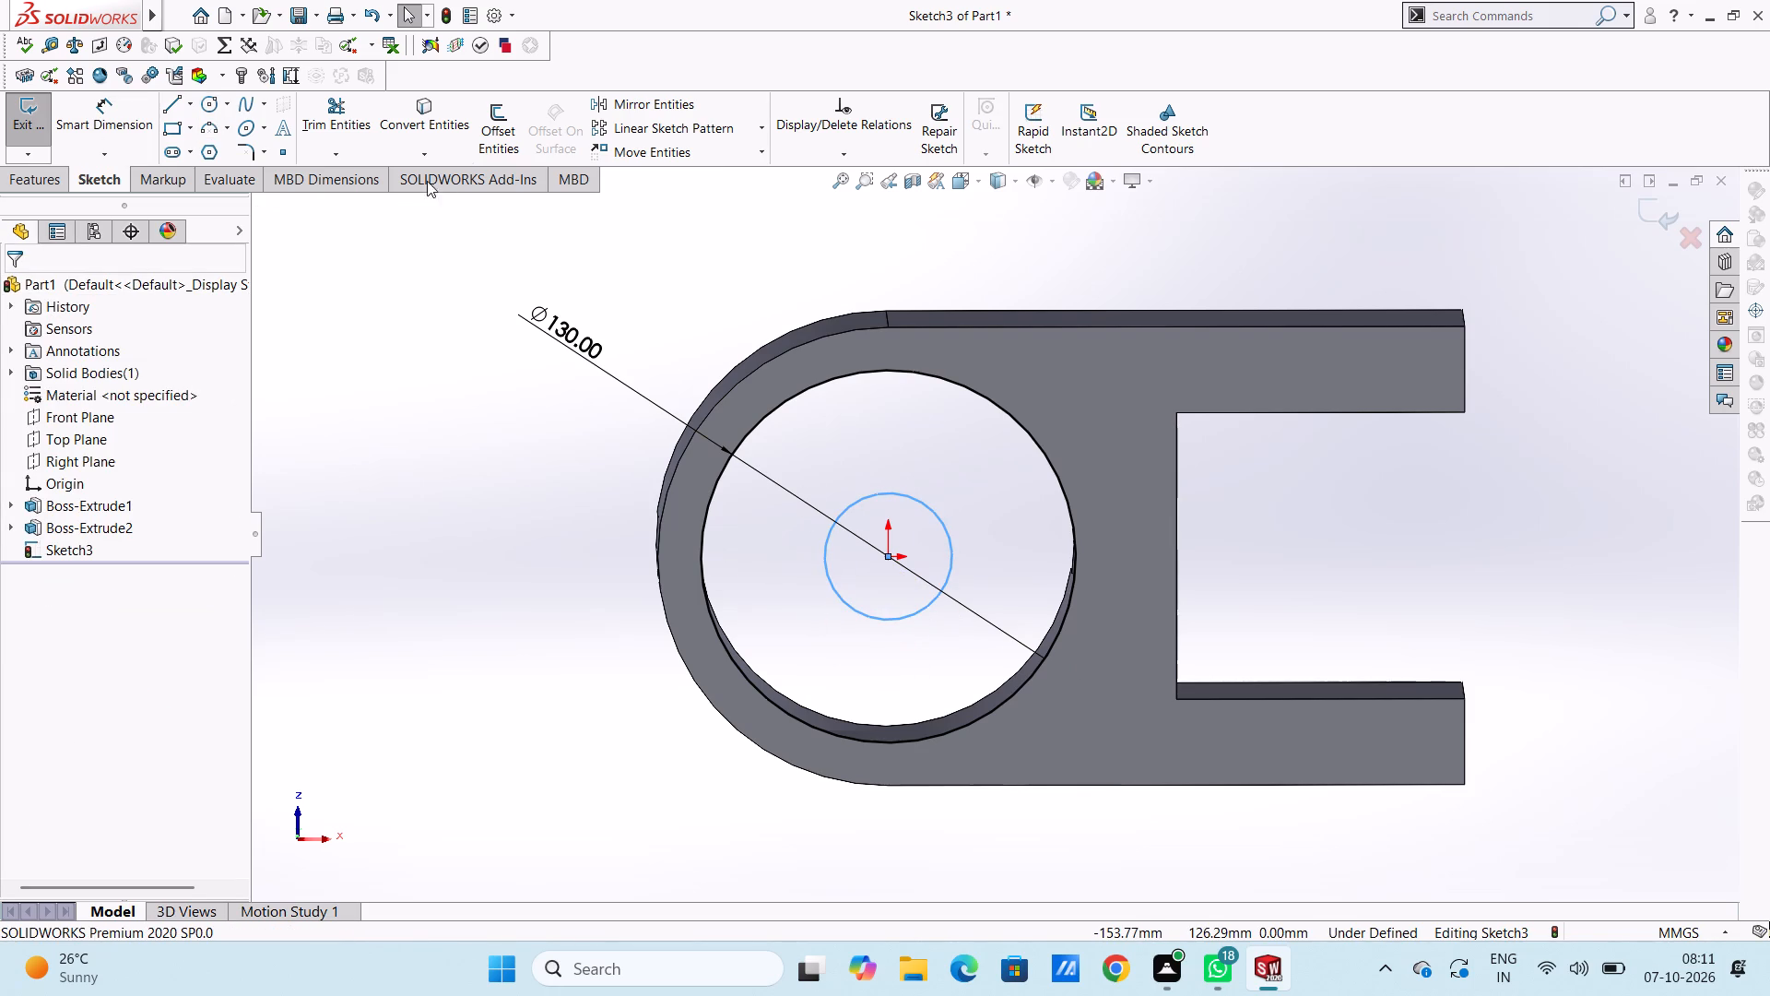
# Dimension the small inner circle's diameter and set it to 50 mm.
pyautogui.click(136, 115)
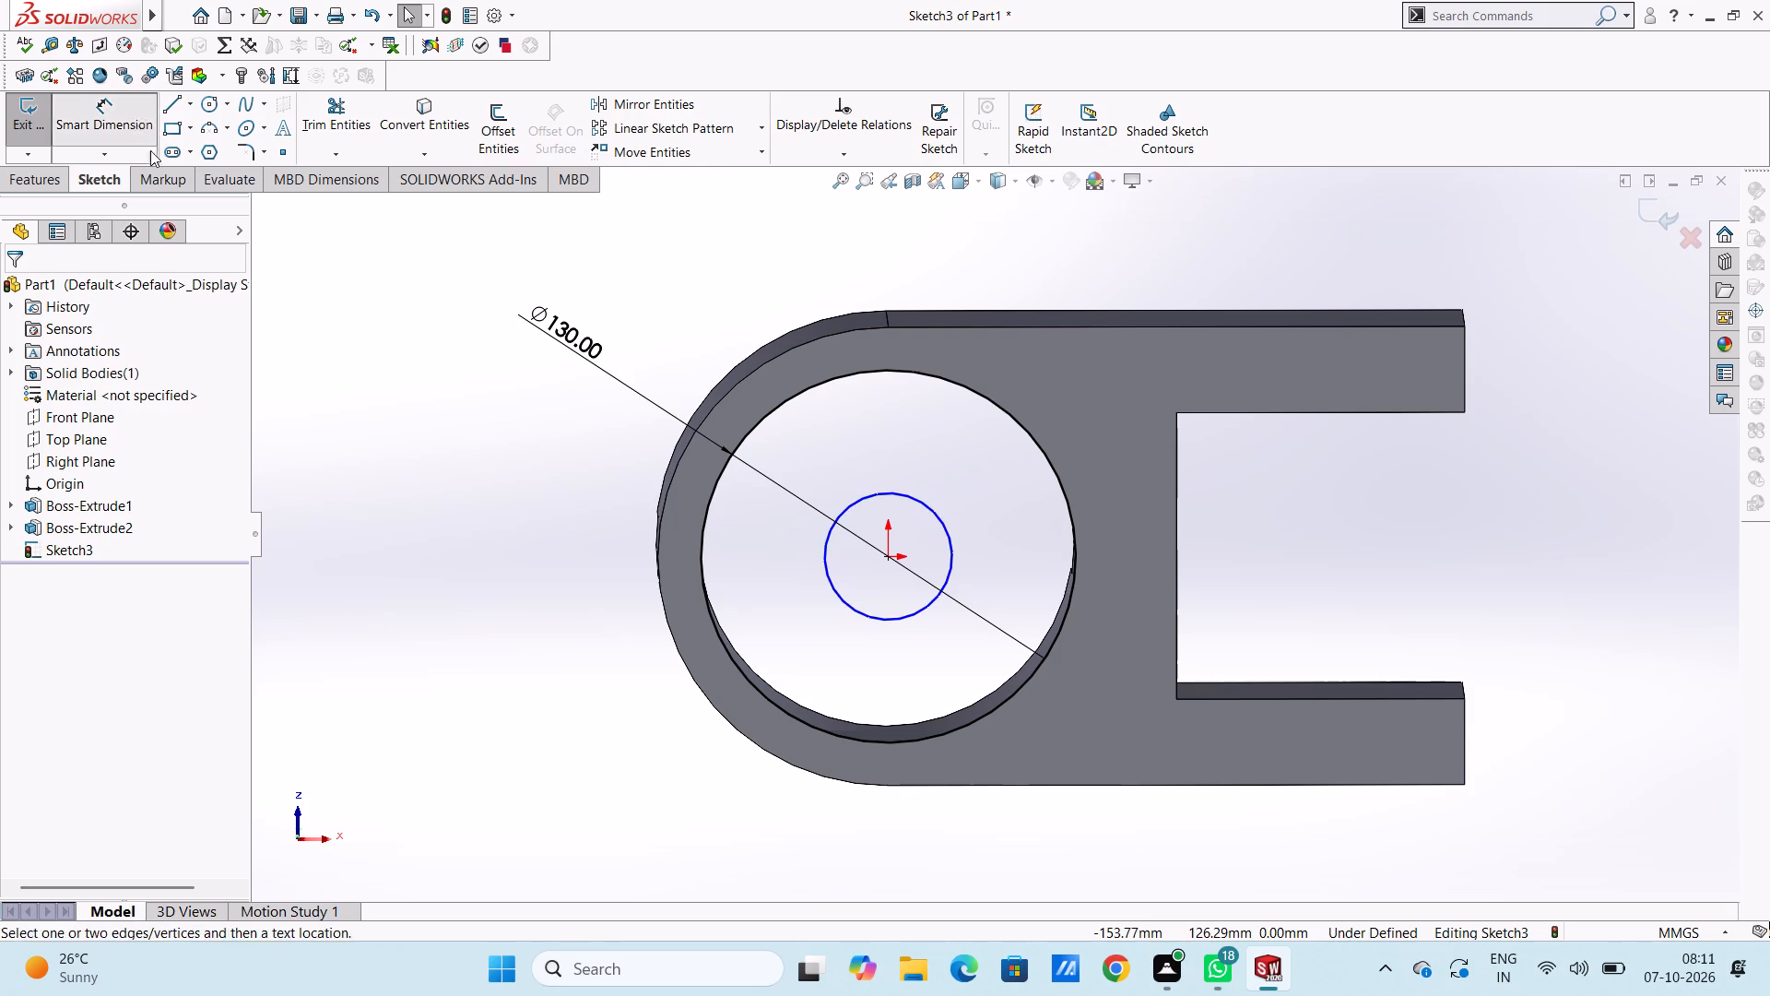
pyautogui.click(905, 620)
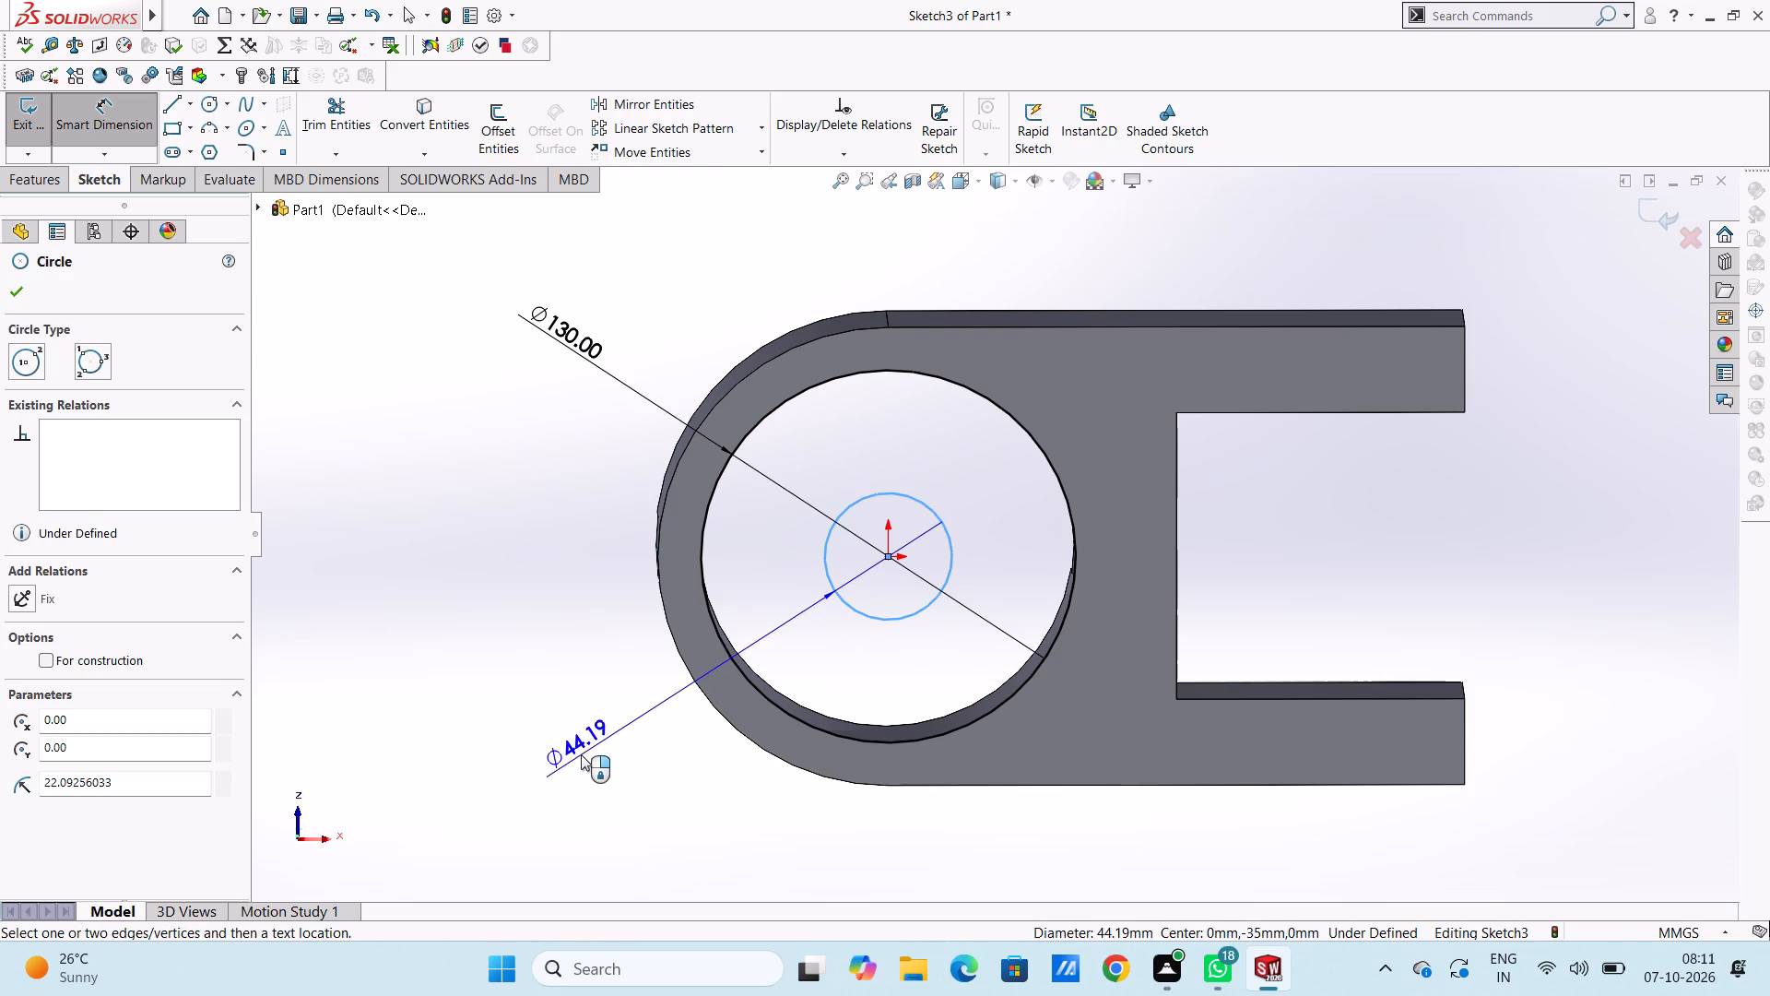
pyautogui.click(581, 754)
pyautogui.press('5')
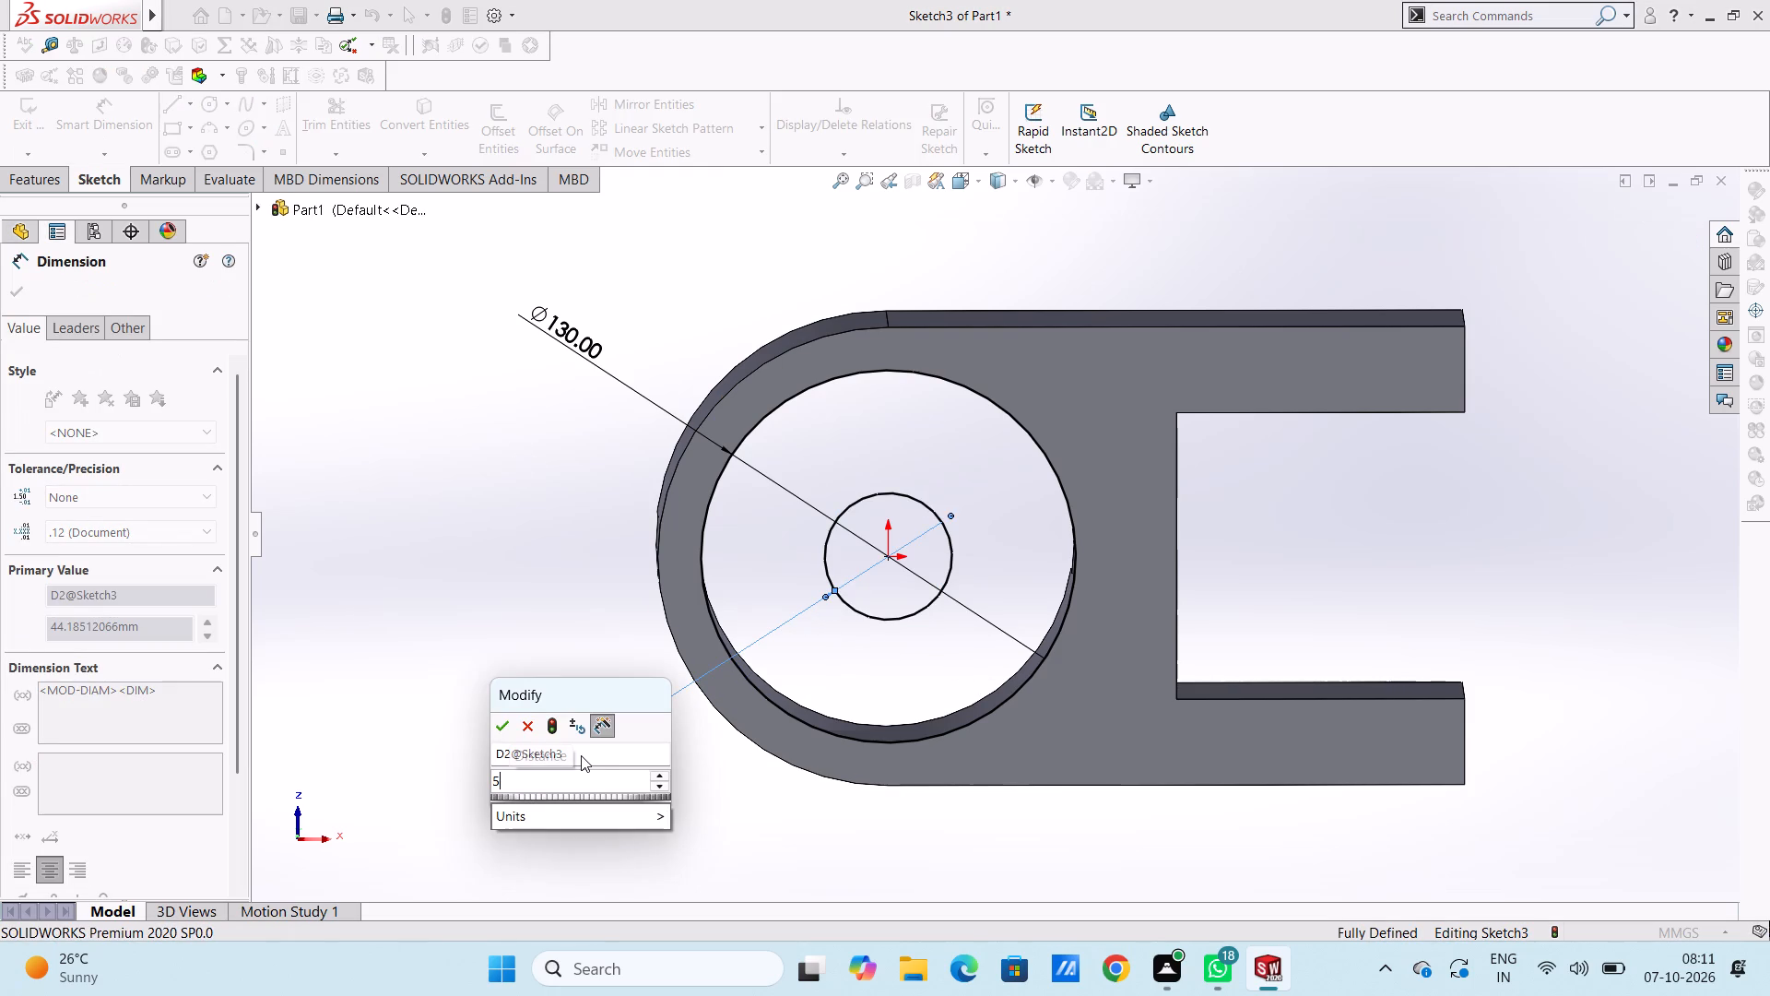
pyautogui.press('0')
pyautogui.press('Return')
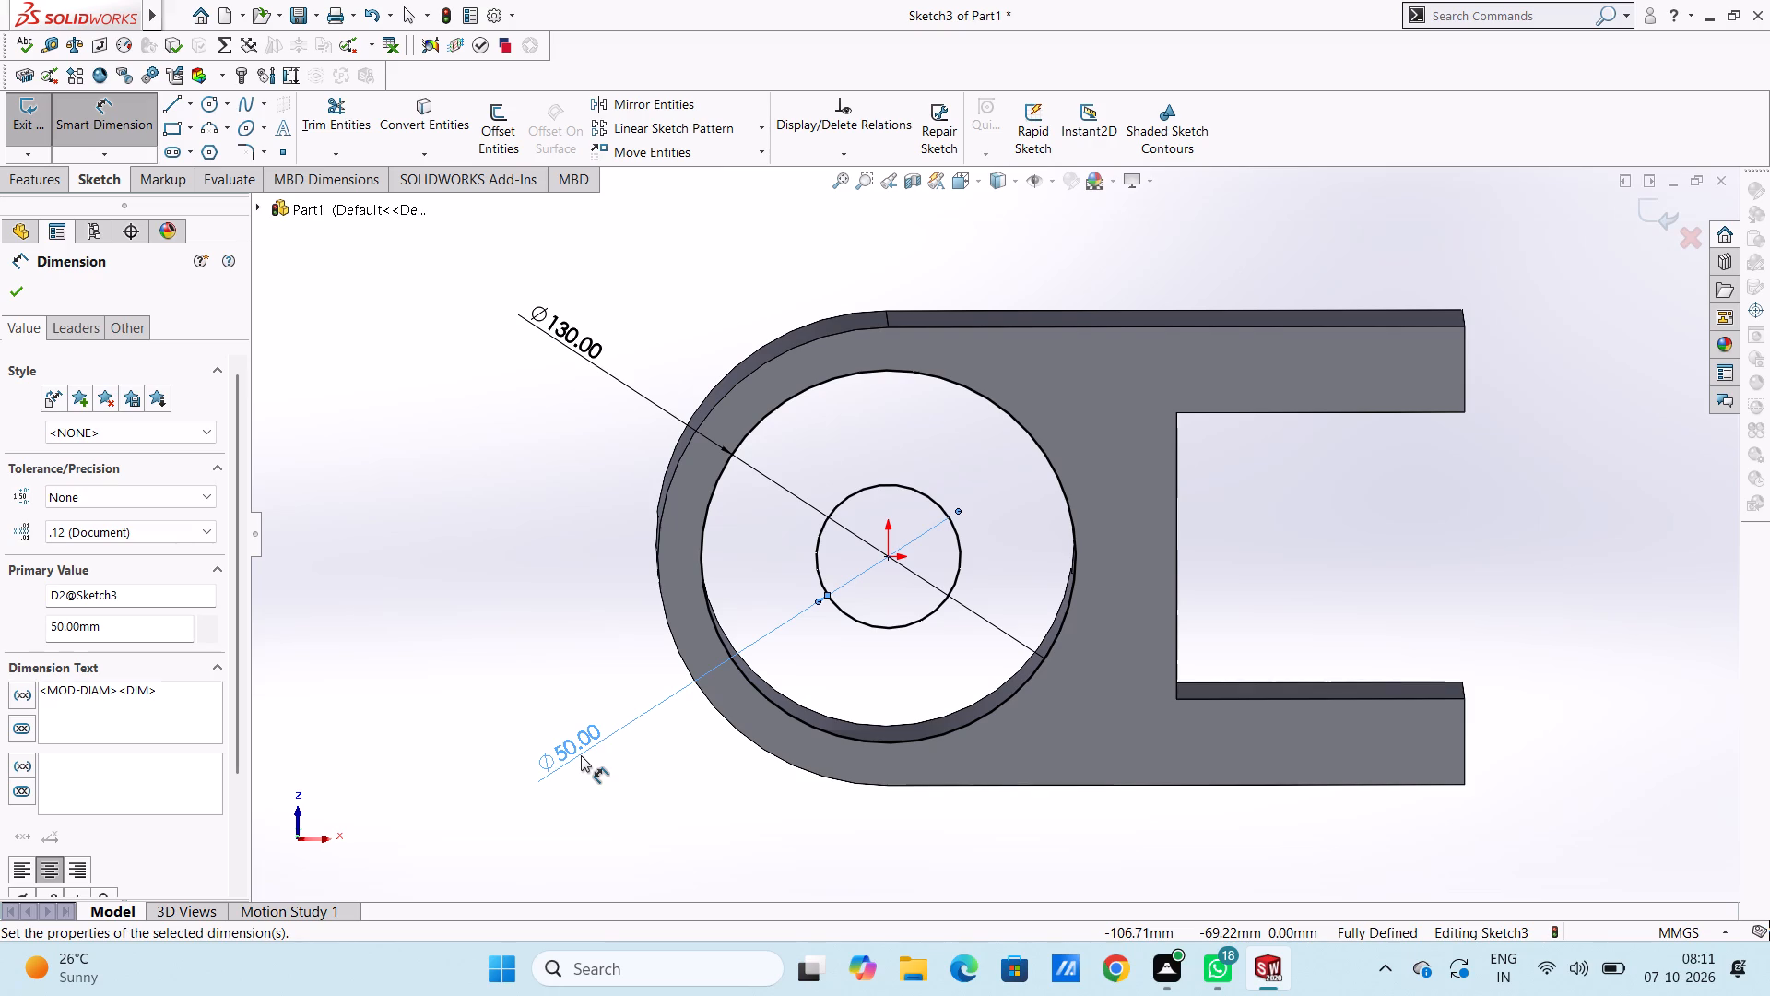
pyautogui.click(580, 590)
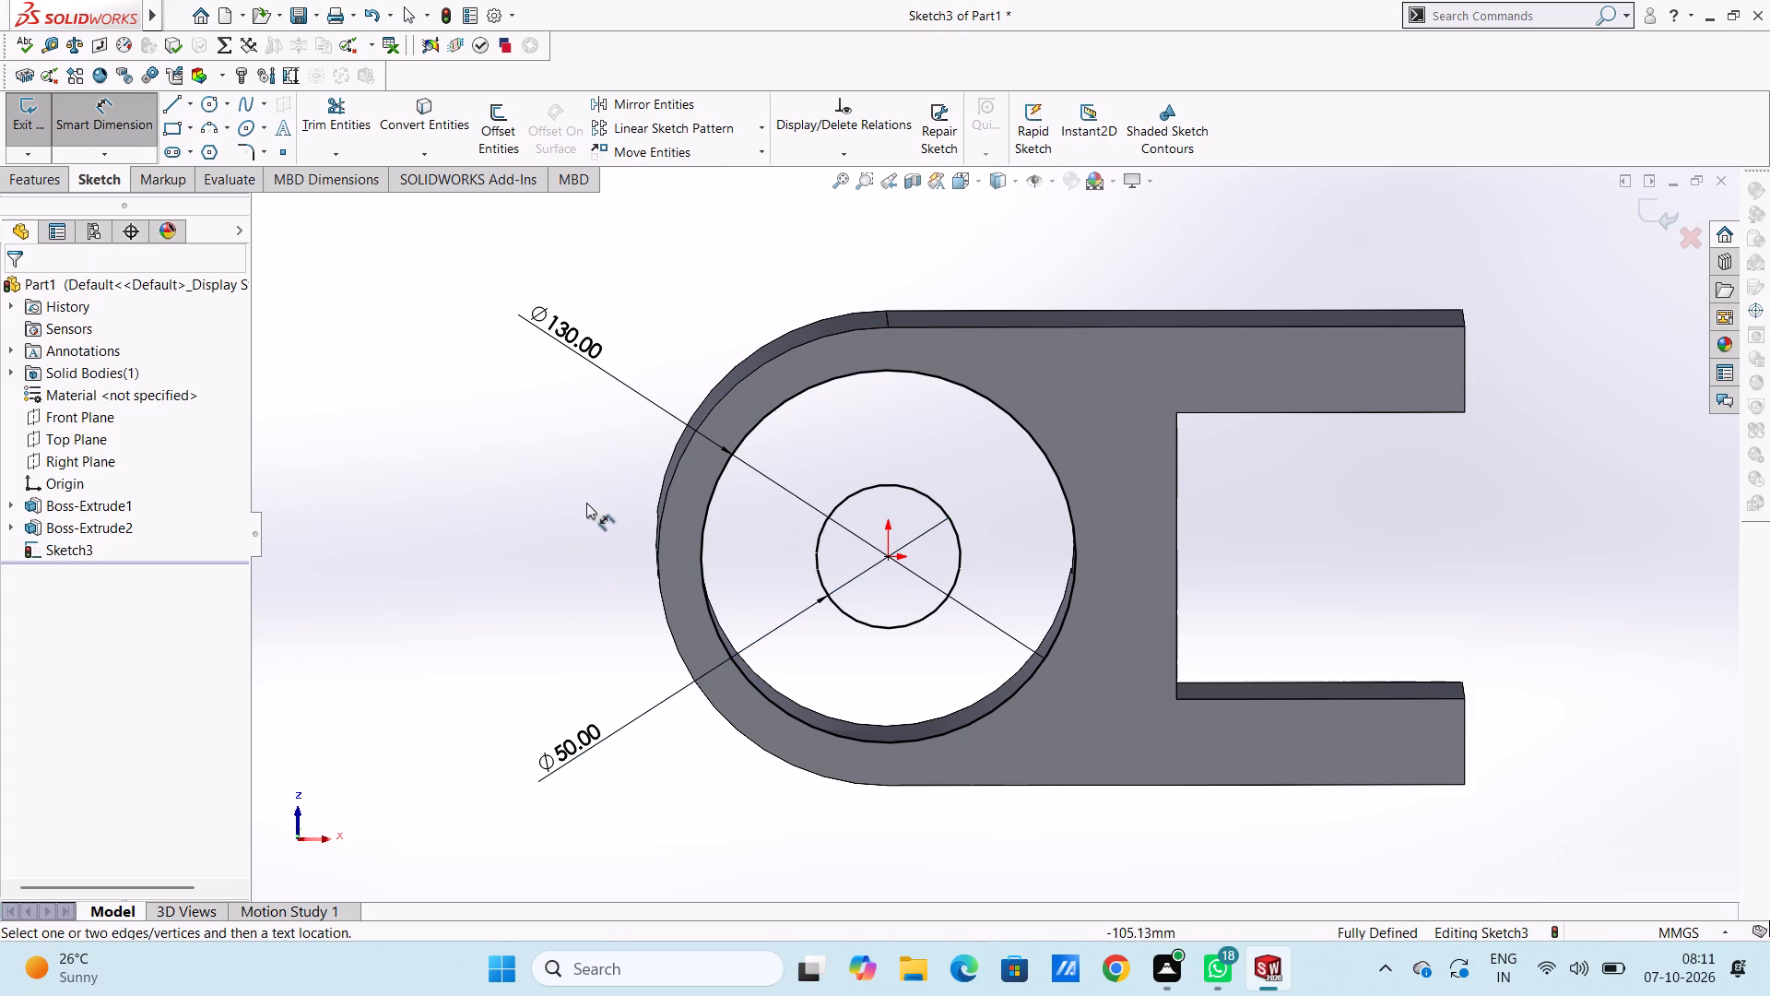
# Extrude the two-circle sketch as a boss to a blind depth of 15 mm, reversed into the bore, with the result merged.
pyautogui.moveTo(597, 501); pyautogui.dragTo(554, 652, button='middle')
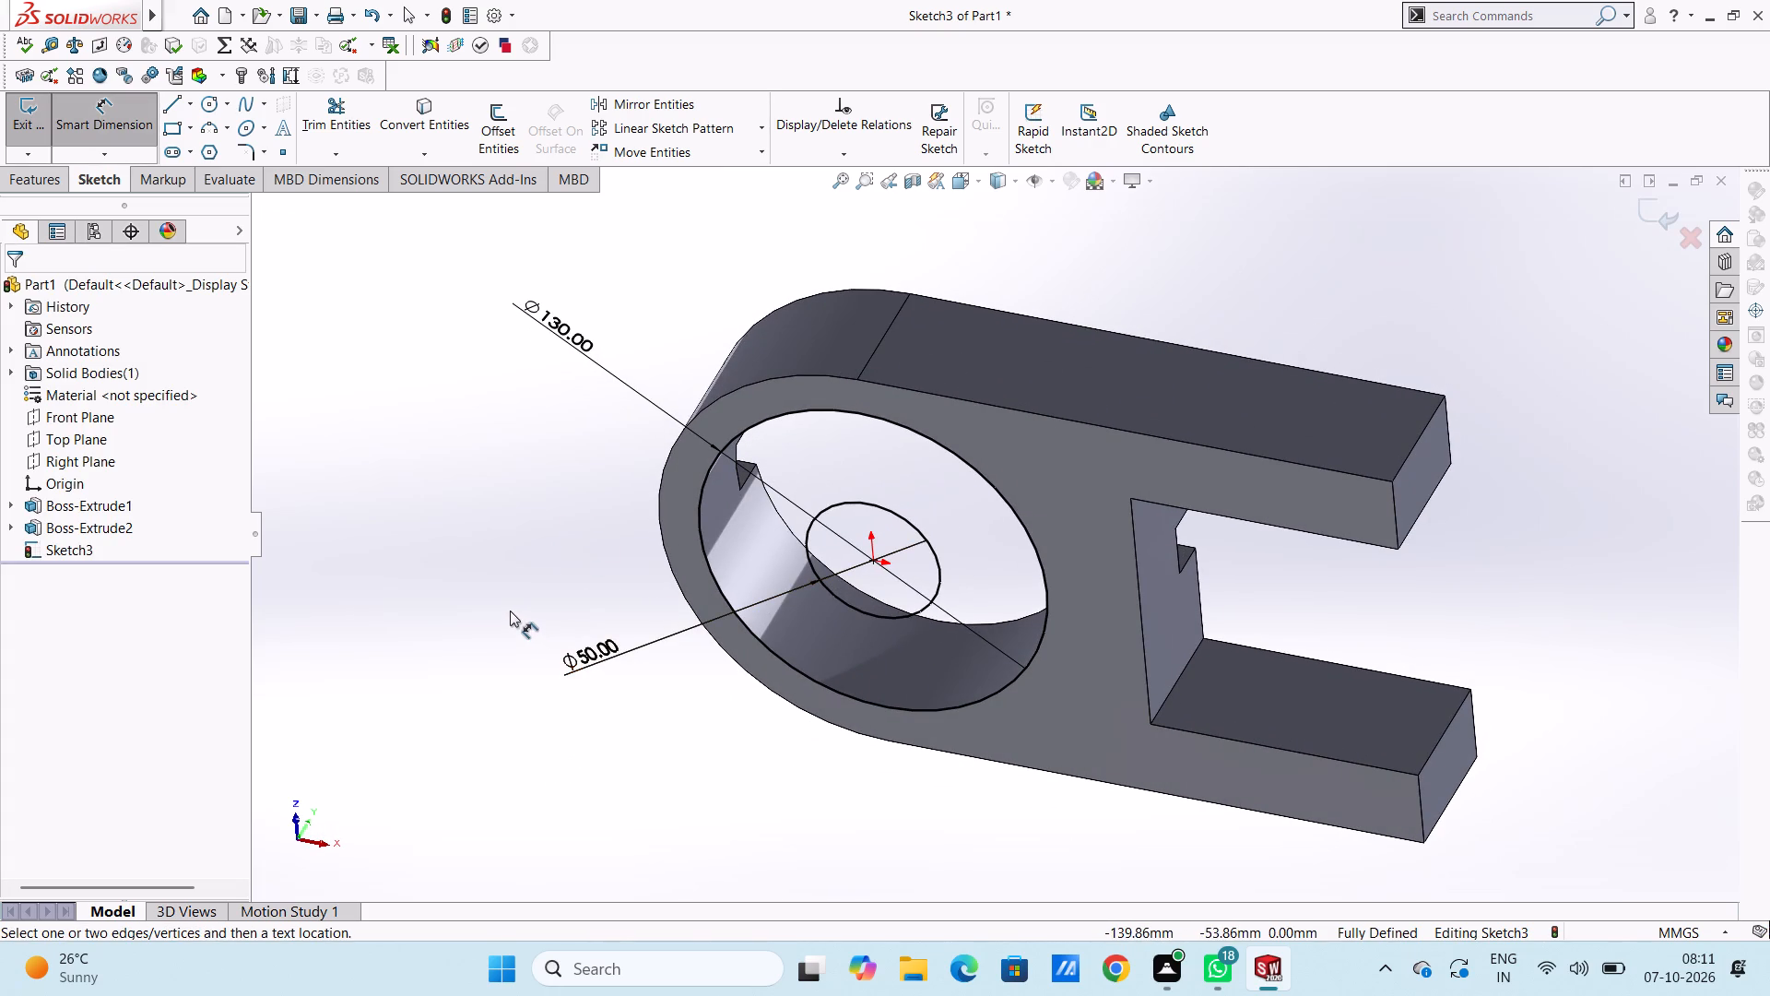
pyautogui.click(114, 137)
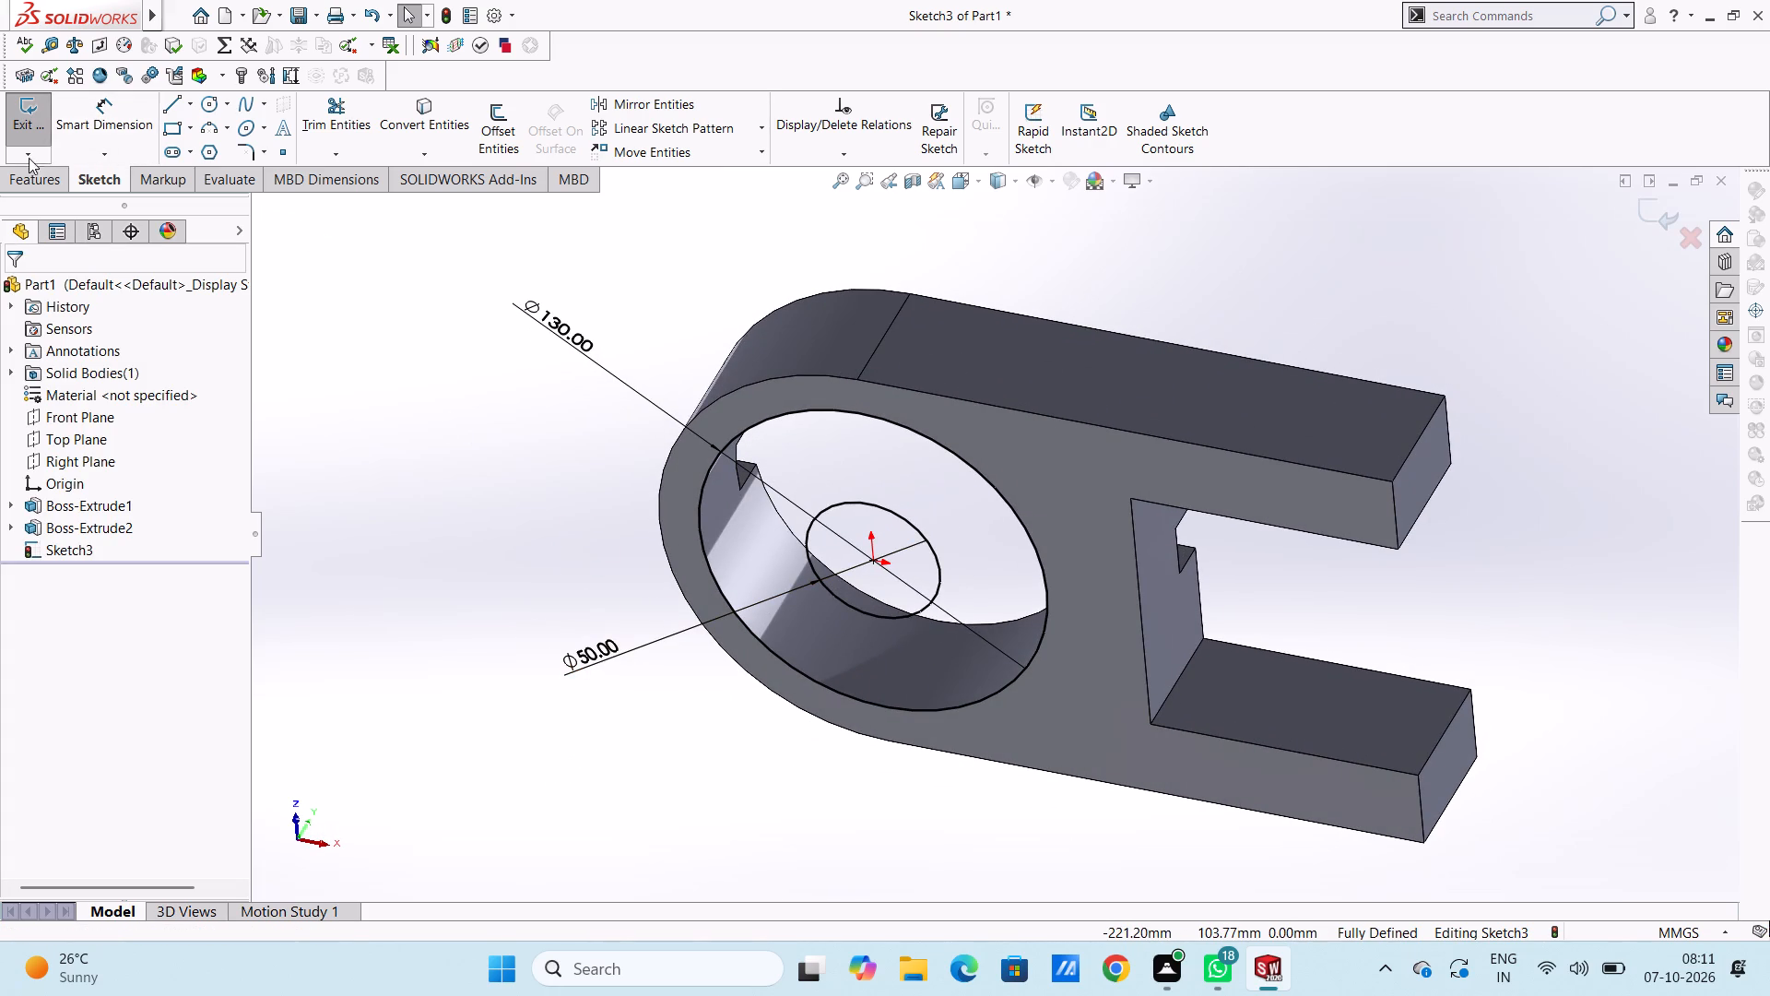
pyautogui.click(23, 176)
pyautogui.click(39, 121)
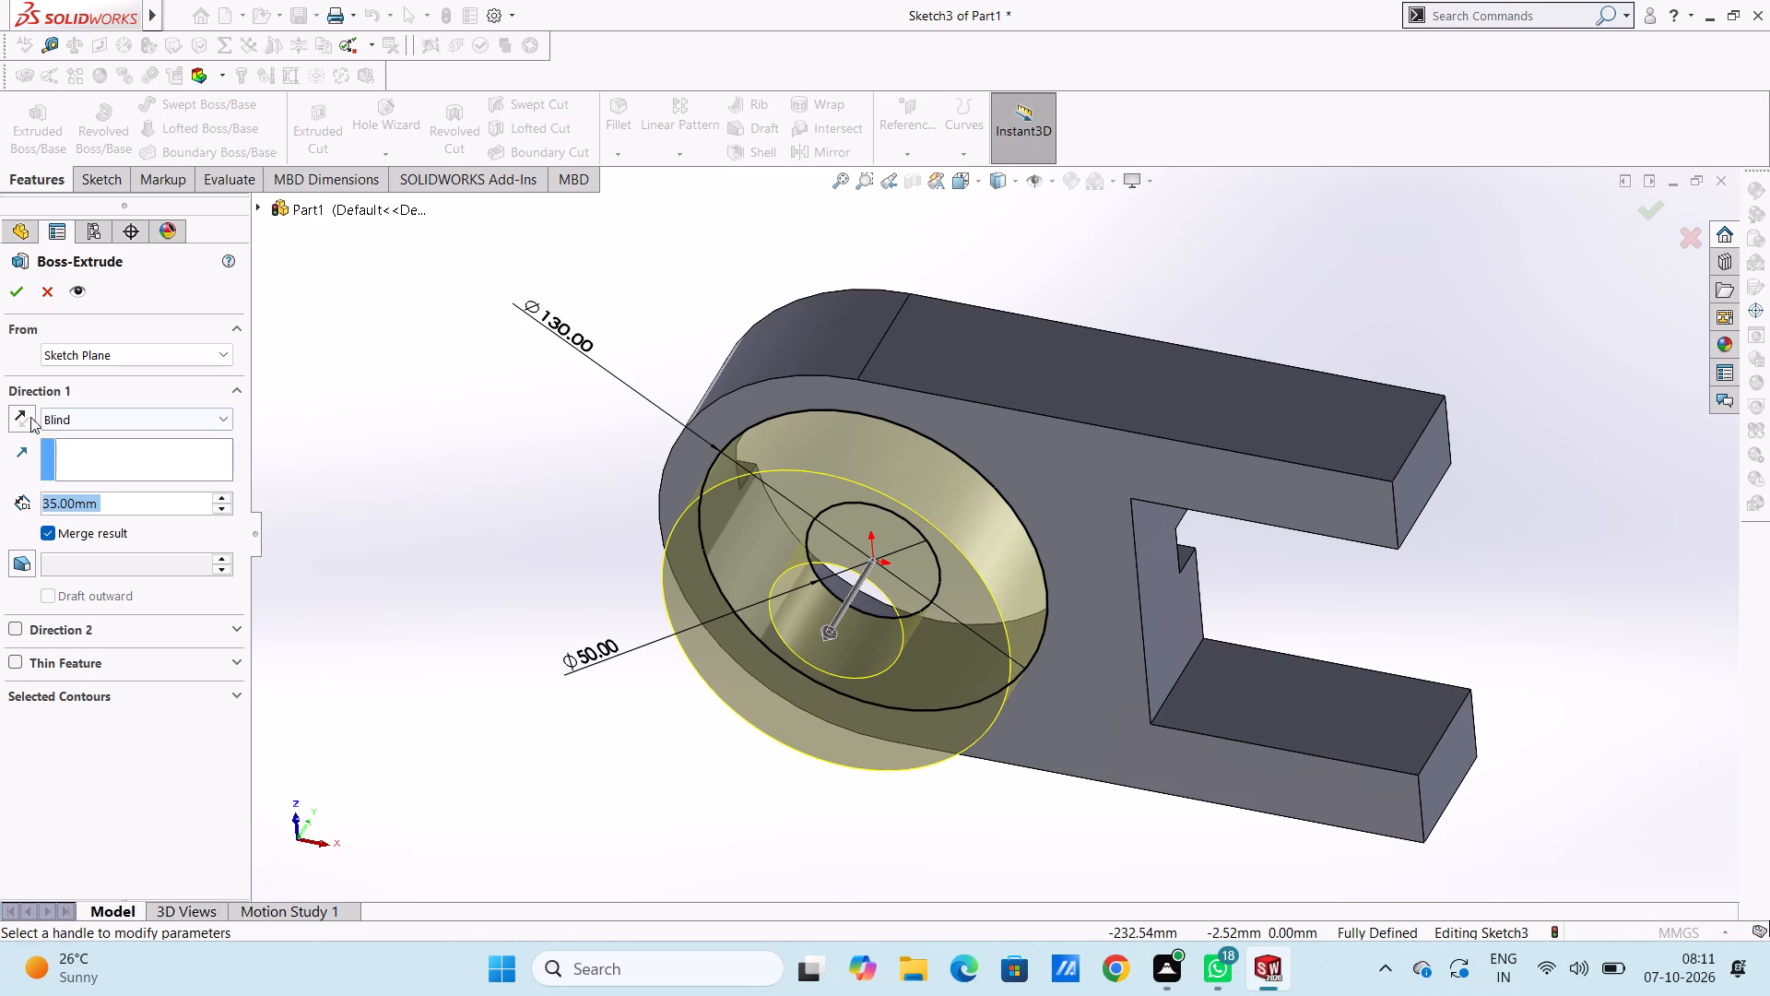
pyautogui.click(28, 419)
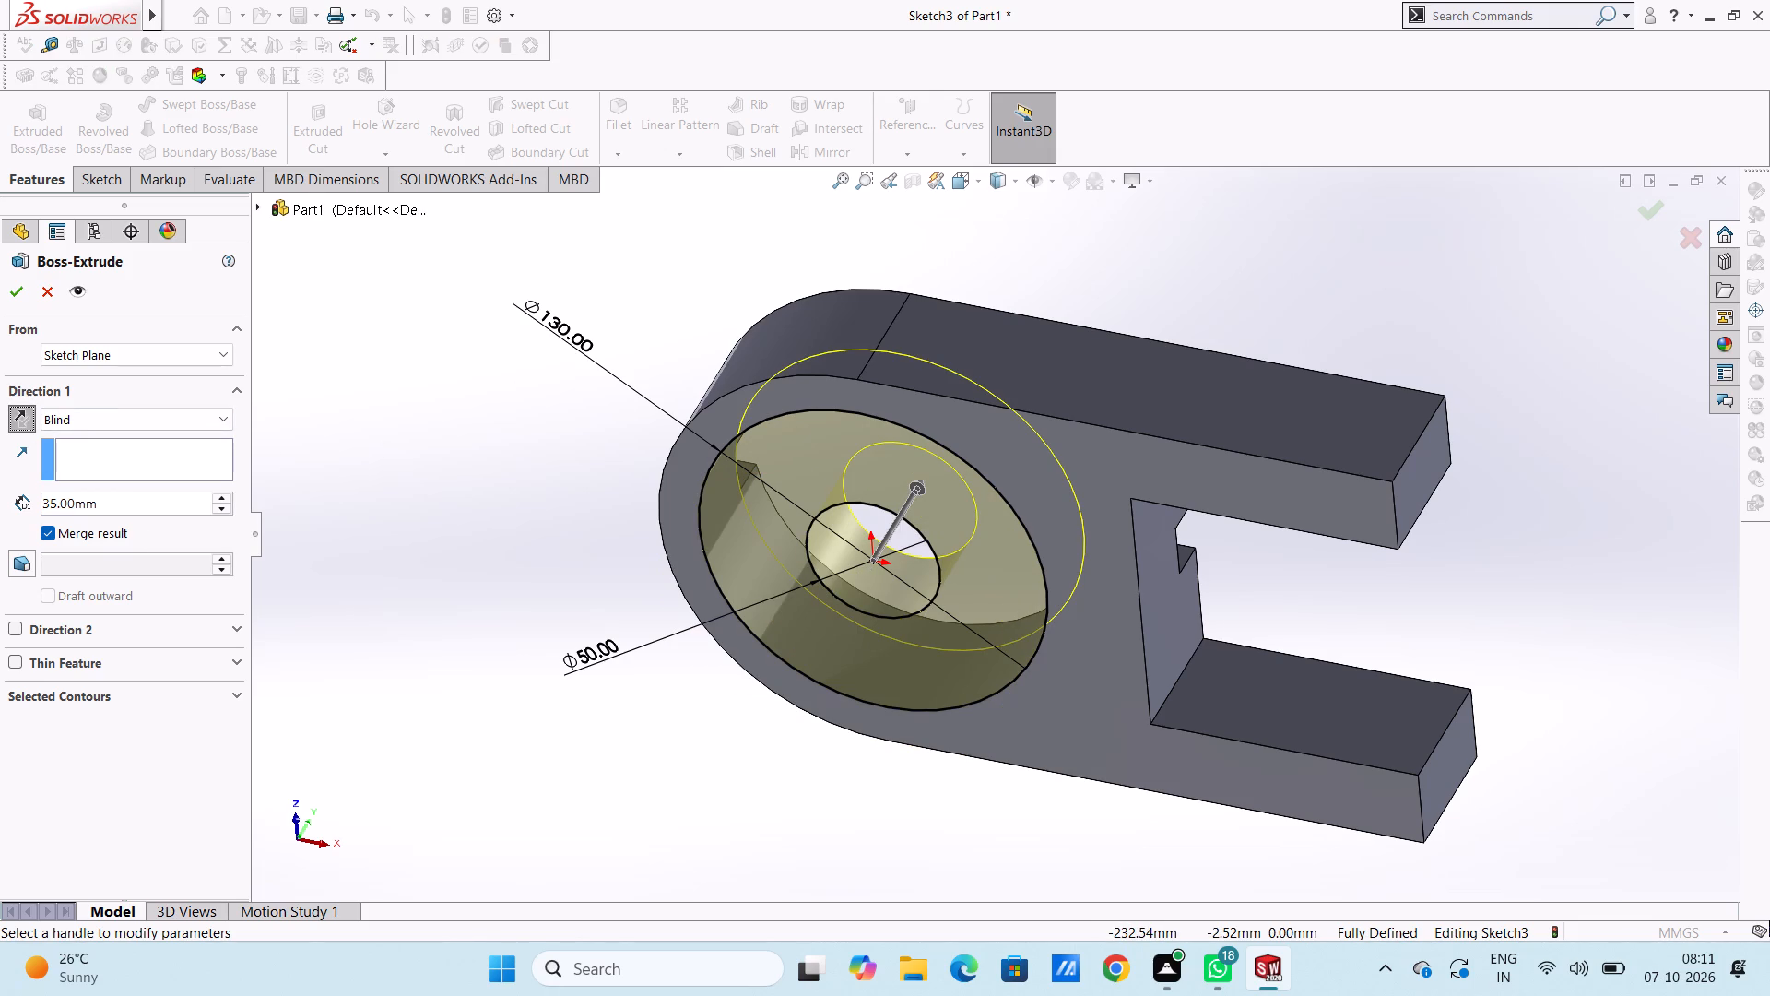
pyautogui.doubleClick(133, 504)
pyautogui.write('15')
pyautogui.press('Return')
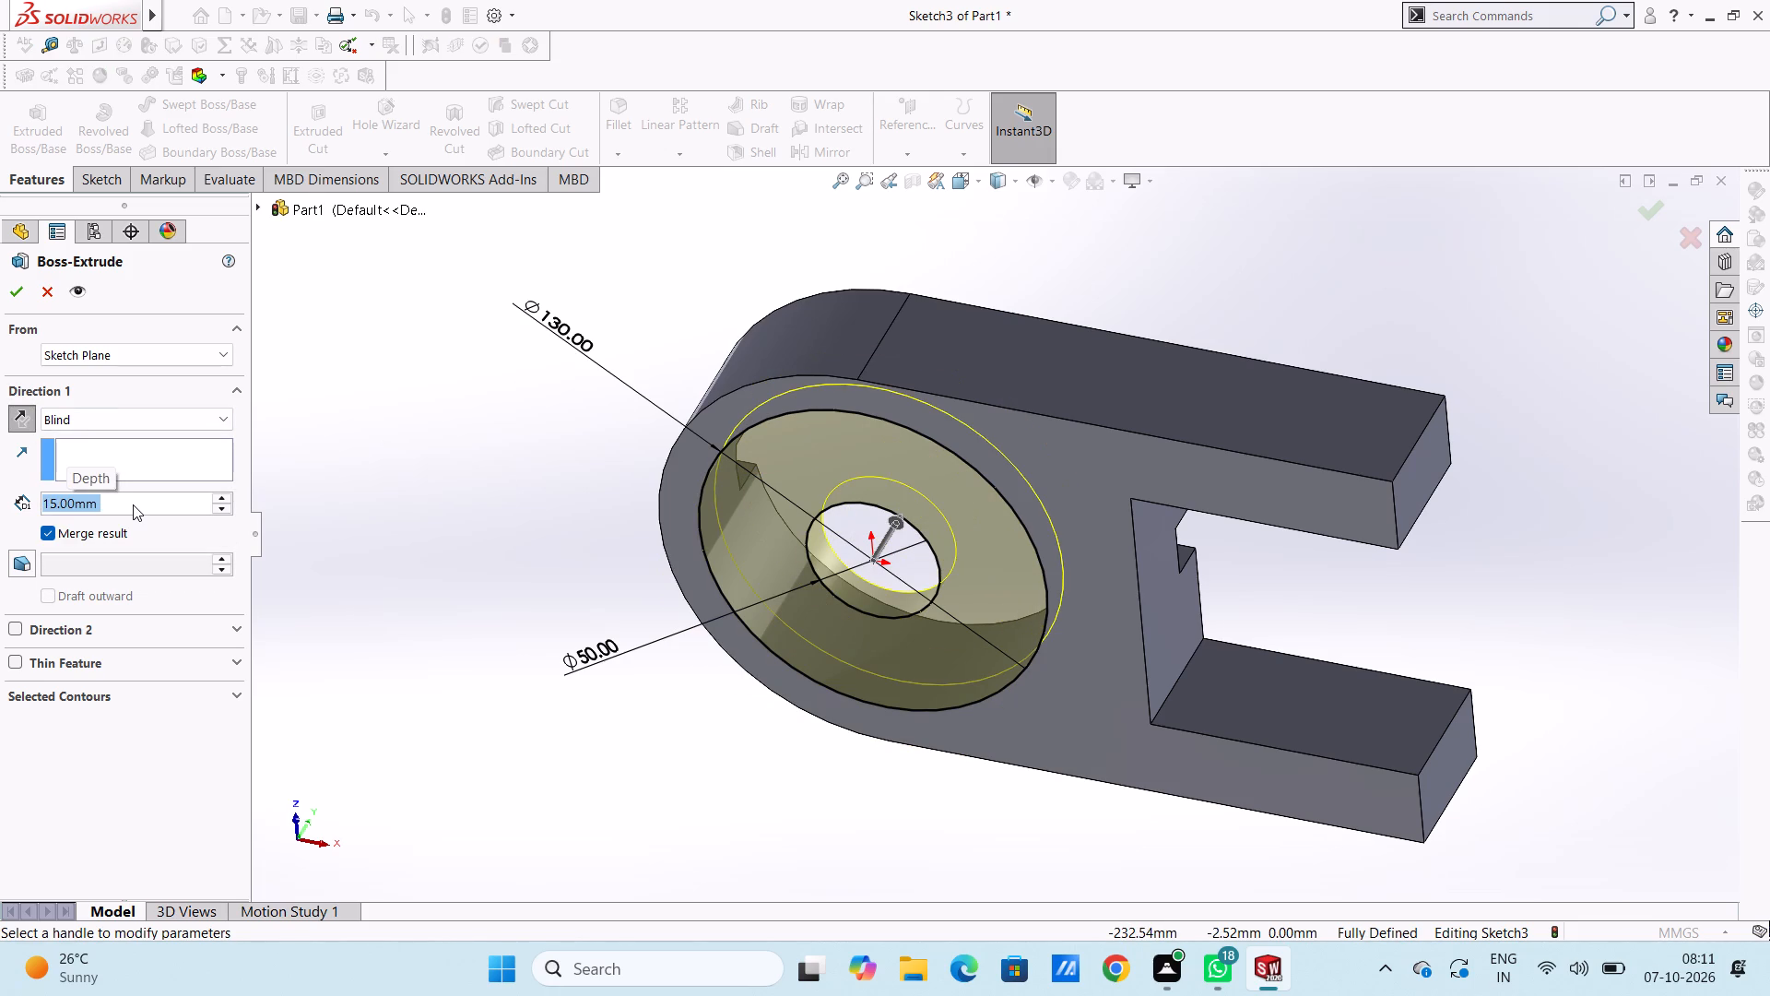
pyautogui.click(15, 297)
pyautogui.click(391, 421)
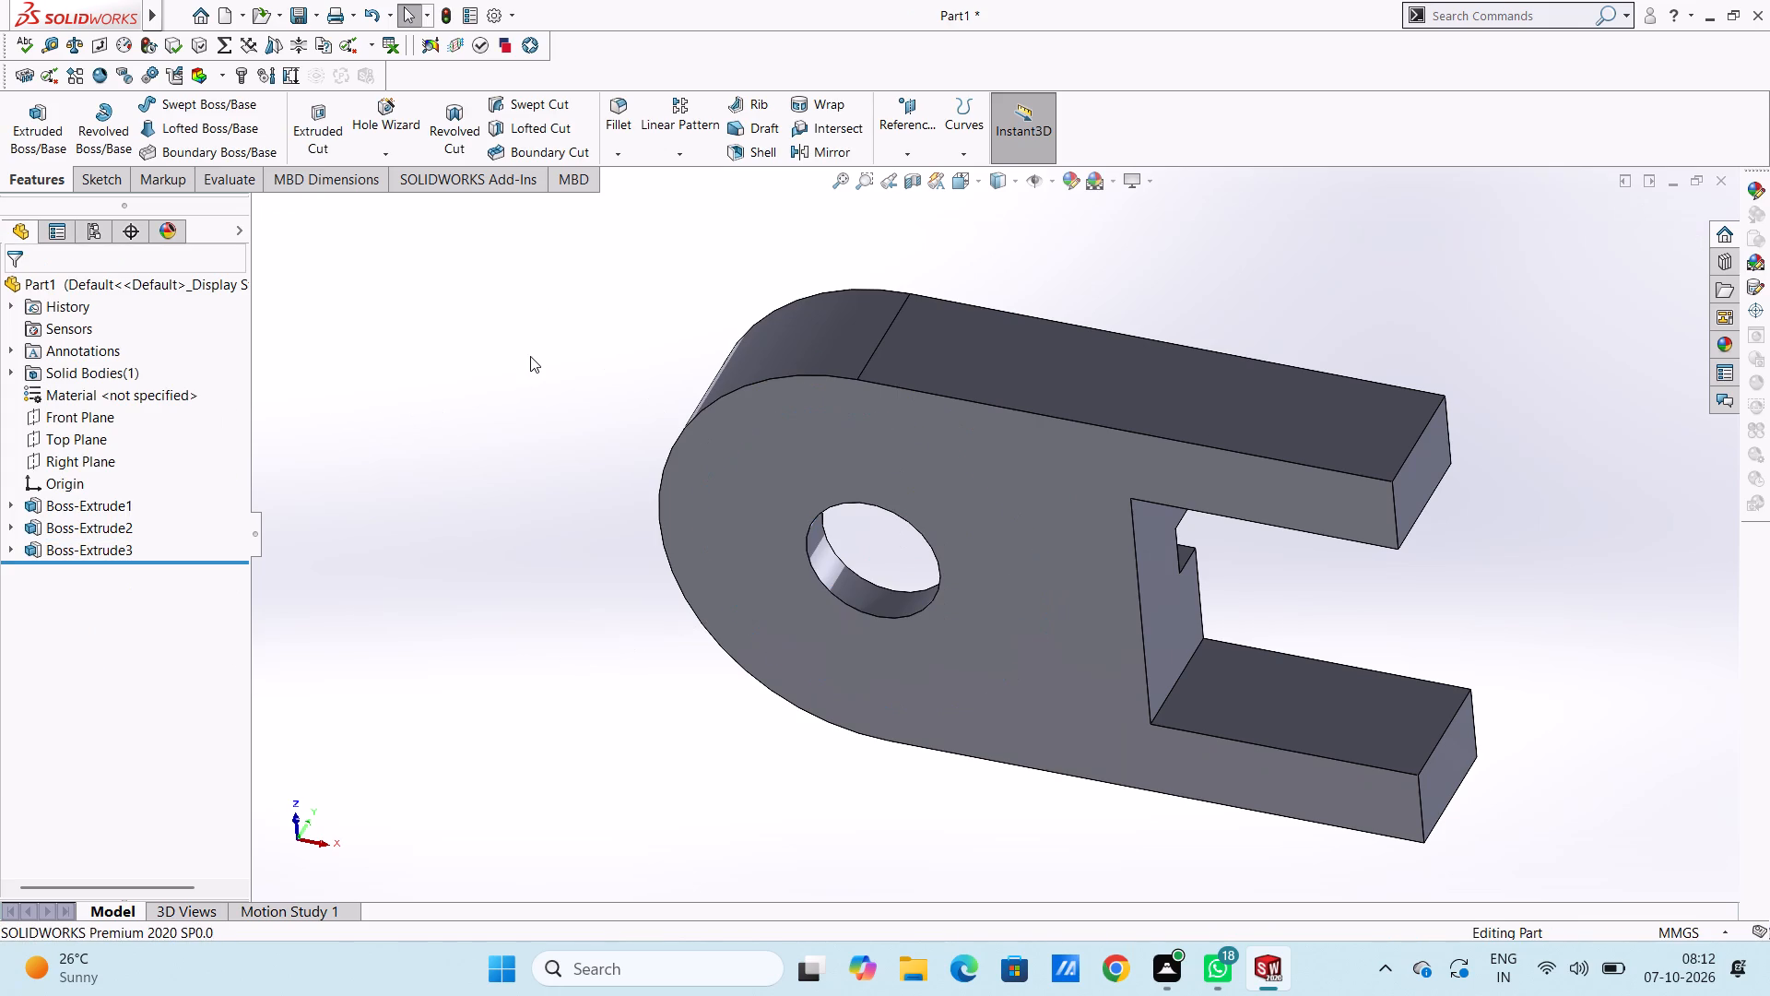
# Examine the part from above, below and the sides, including the new bore floor with its centre hole.
pyautogui.moveTo(548, 365); pyautogui.dragTo(482, 541, button='middle')
pyautogui.moveTo(506, 438); pyautogui.dragTo(678, 554, button='middle')
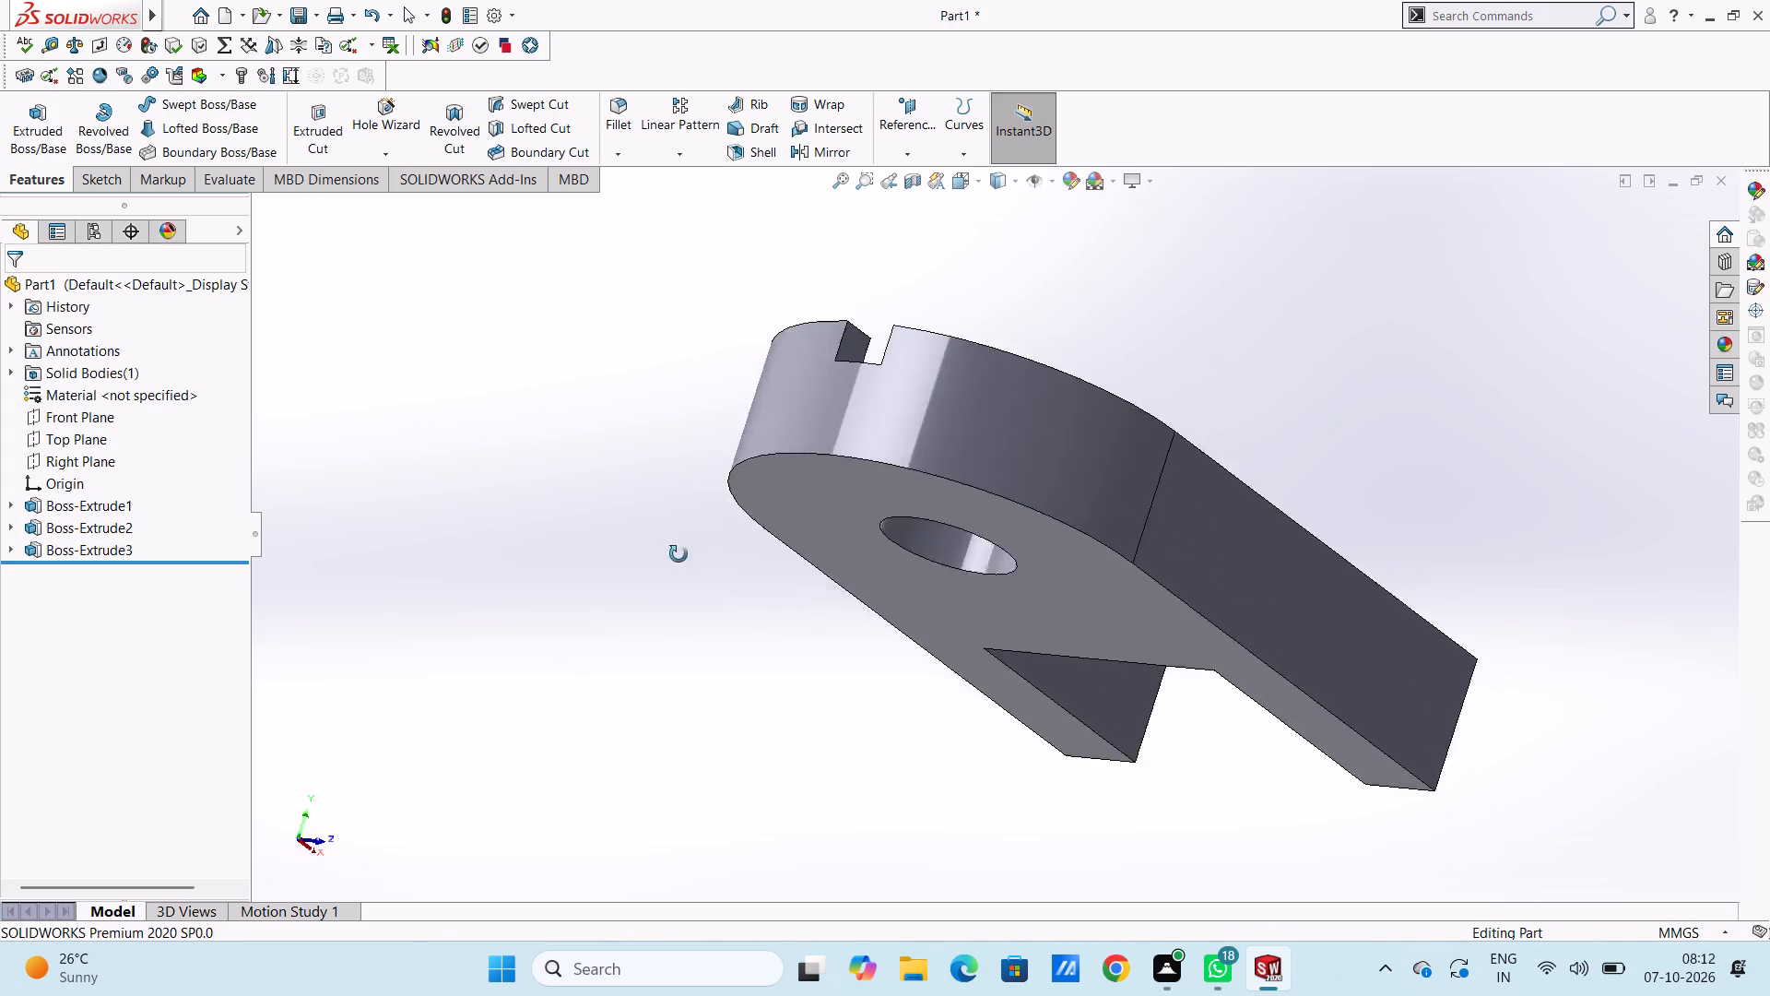
pyautogui.moveTo(678, 554); pyautogui.dragTo(513, 658, button='middle')
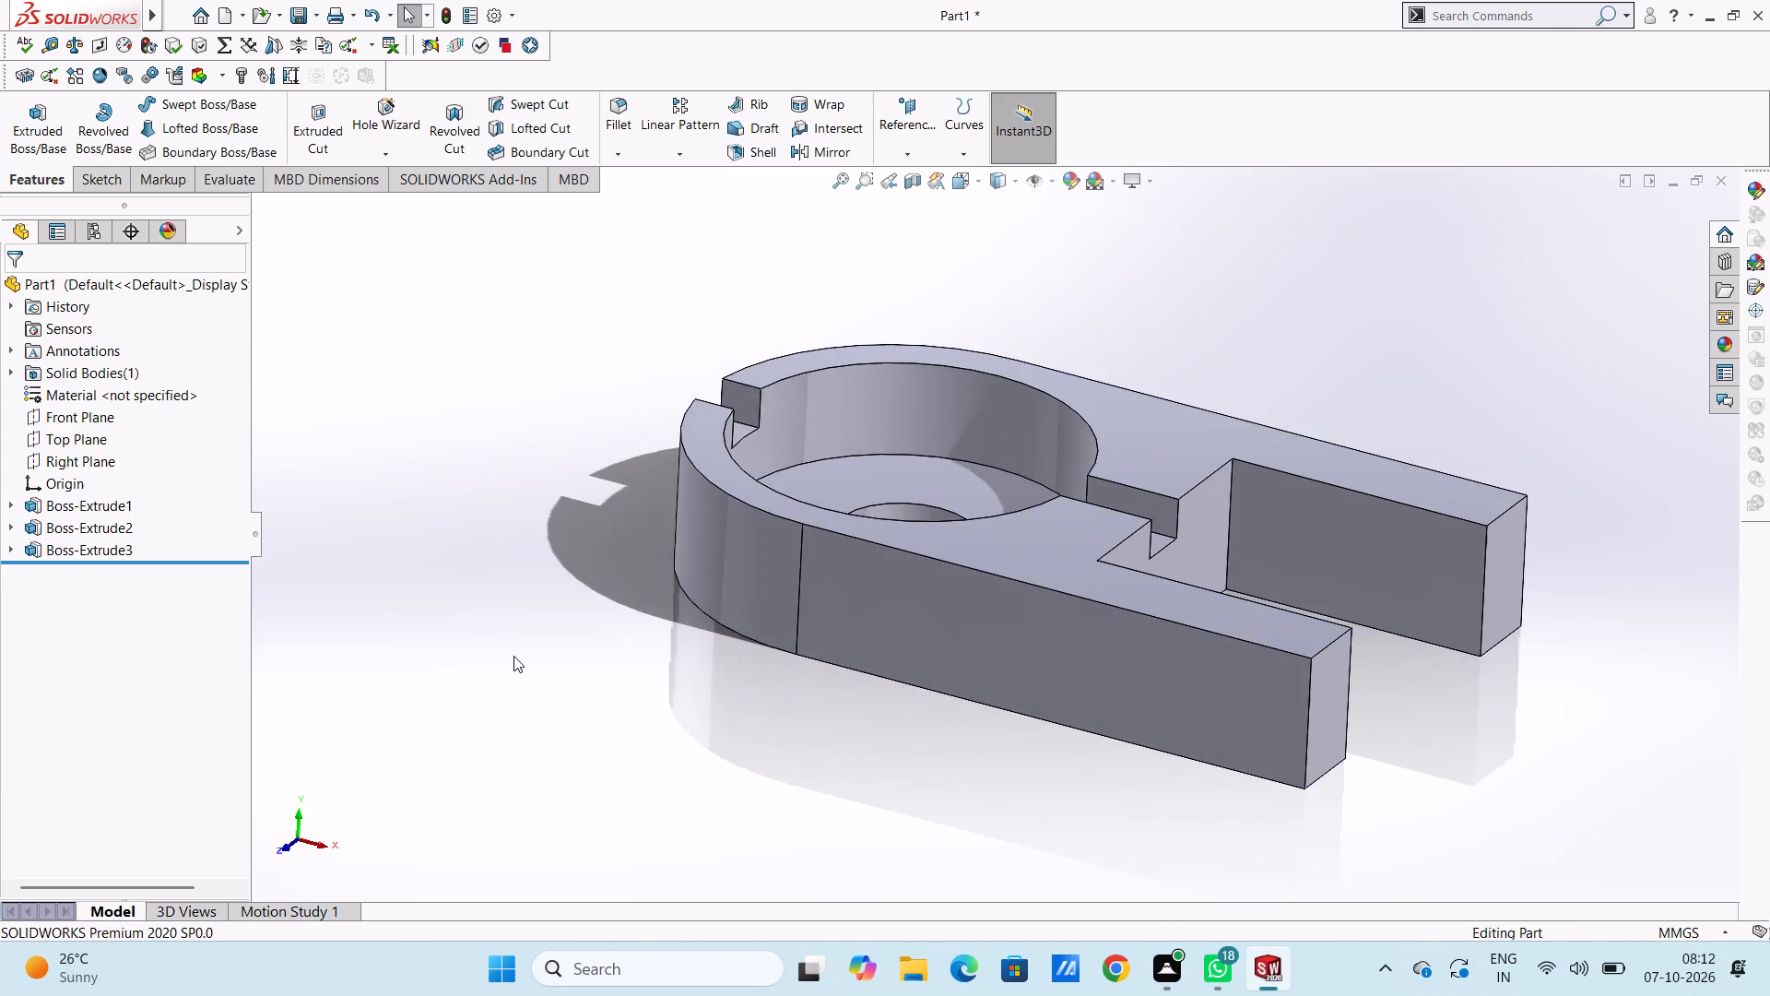
pyautogui.scroll(3, 551, 620)
pyautogui.moveTo(567, 526); pyautogui.dragTo(620, 559, button='middle')
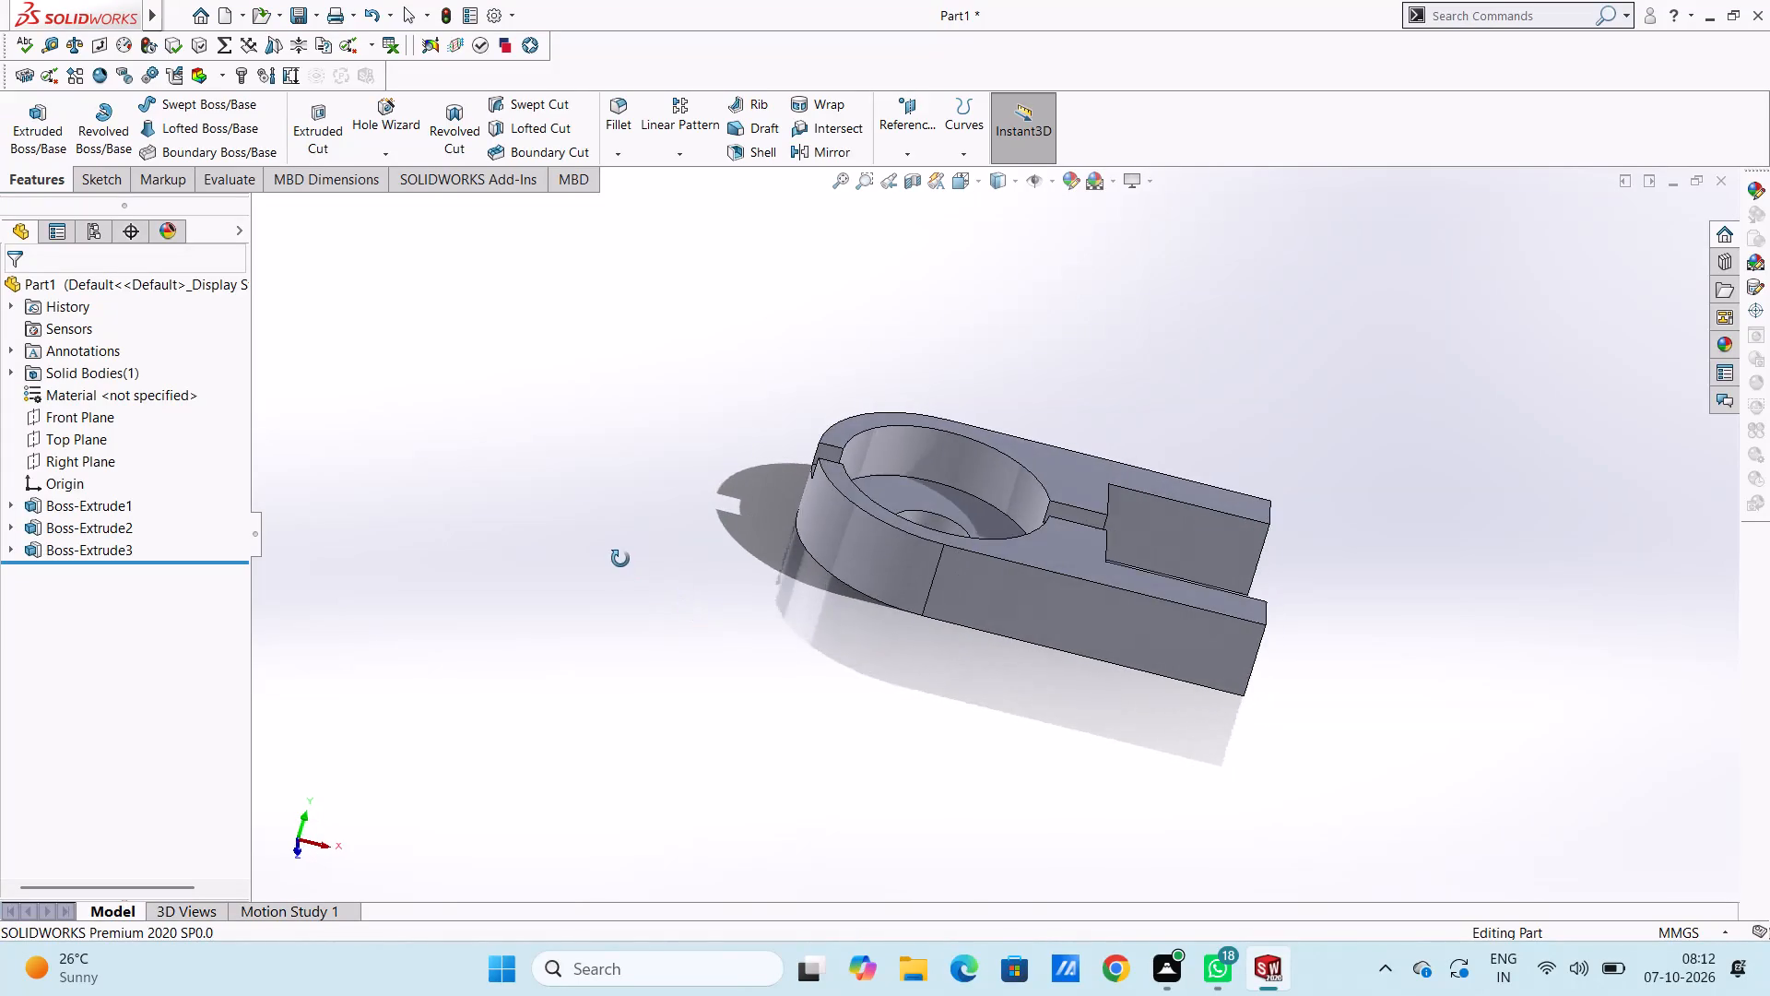
pyautogui.moveTo(620, 559); pyautogui.dragTo(564, 640, button='middle')
pyautogui.moveTo(641, 636); pyautogui.dragTo(730, 668, button='middle')
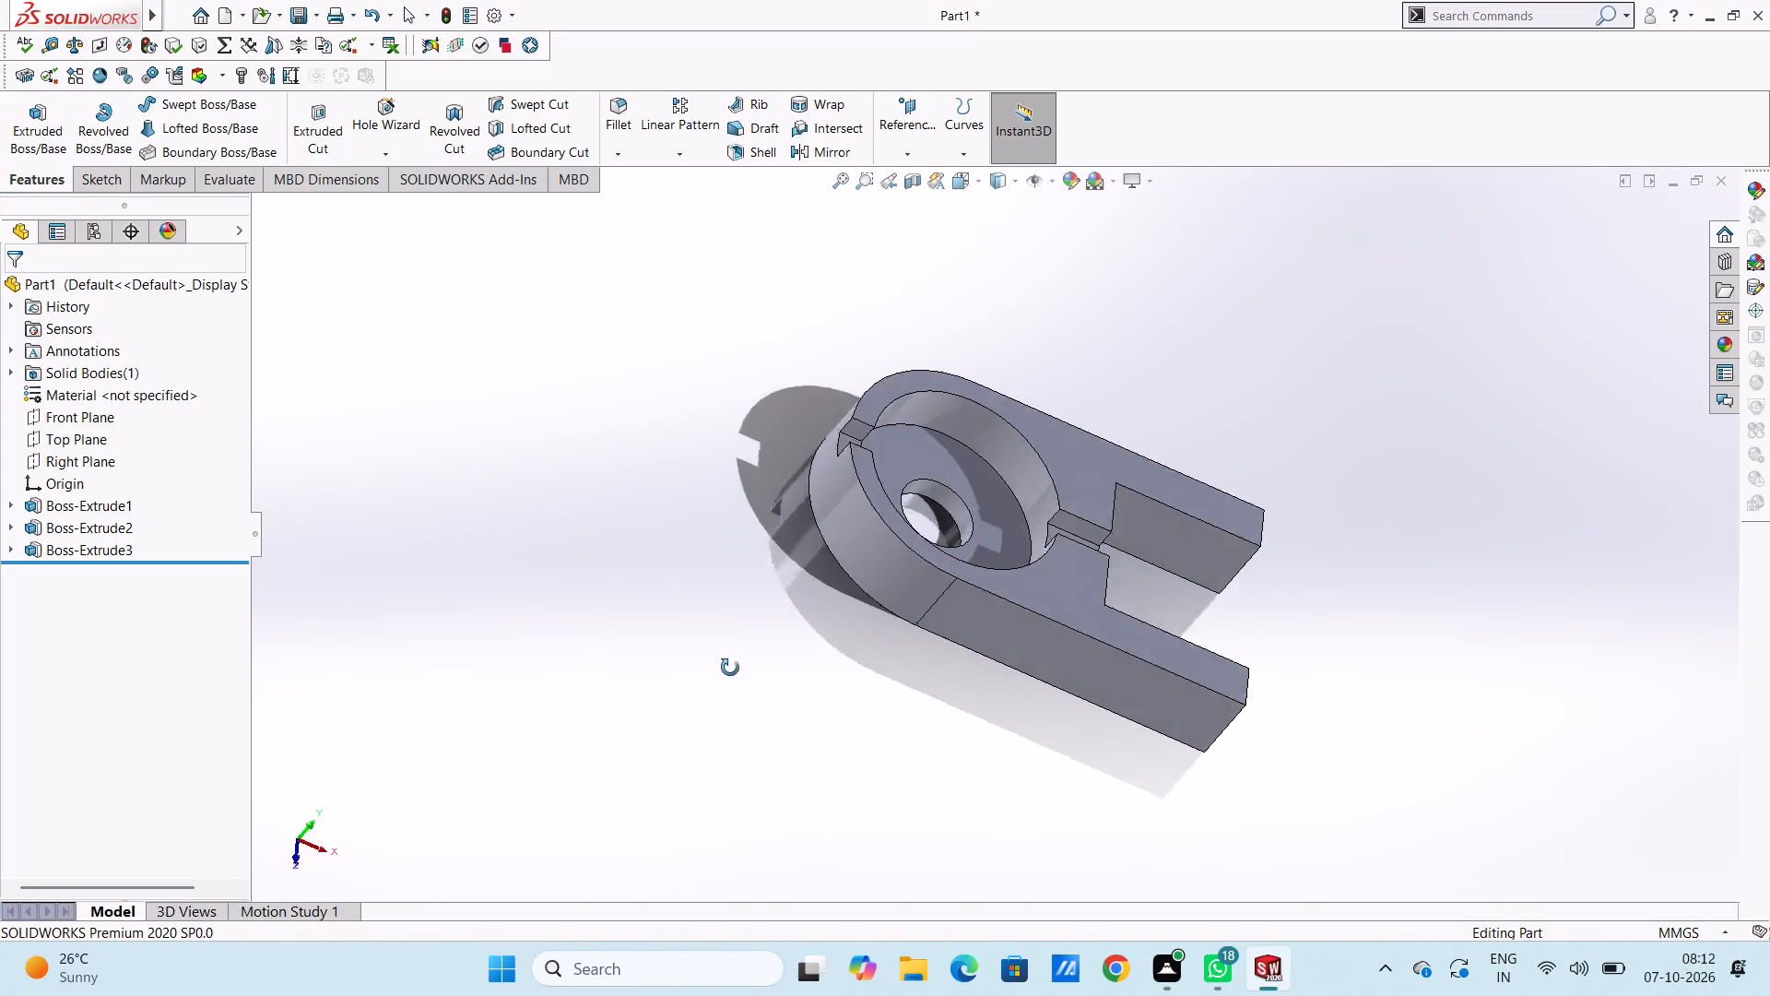
pyautogui.moveTo(730, 668); pyautogui.dragTo(635, 573, button='middle')
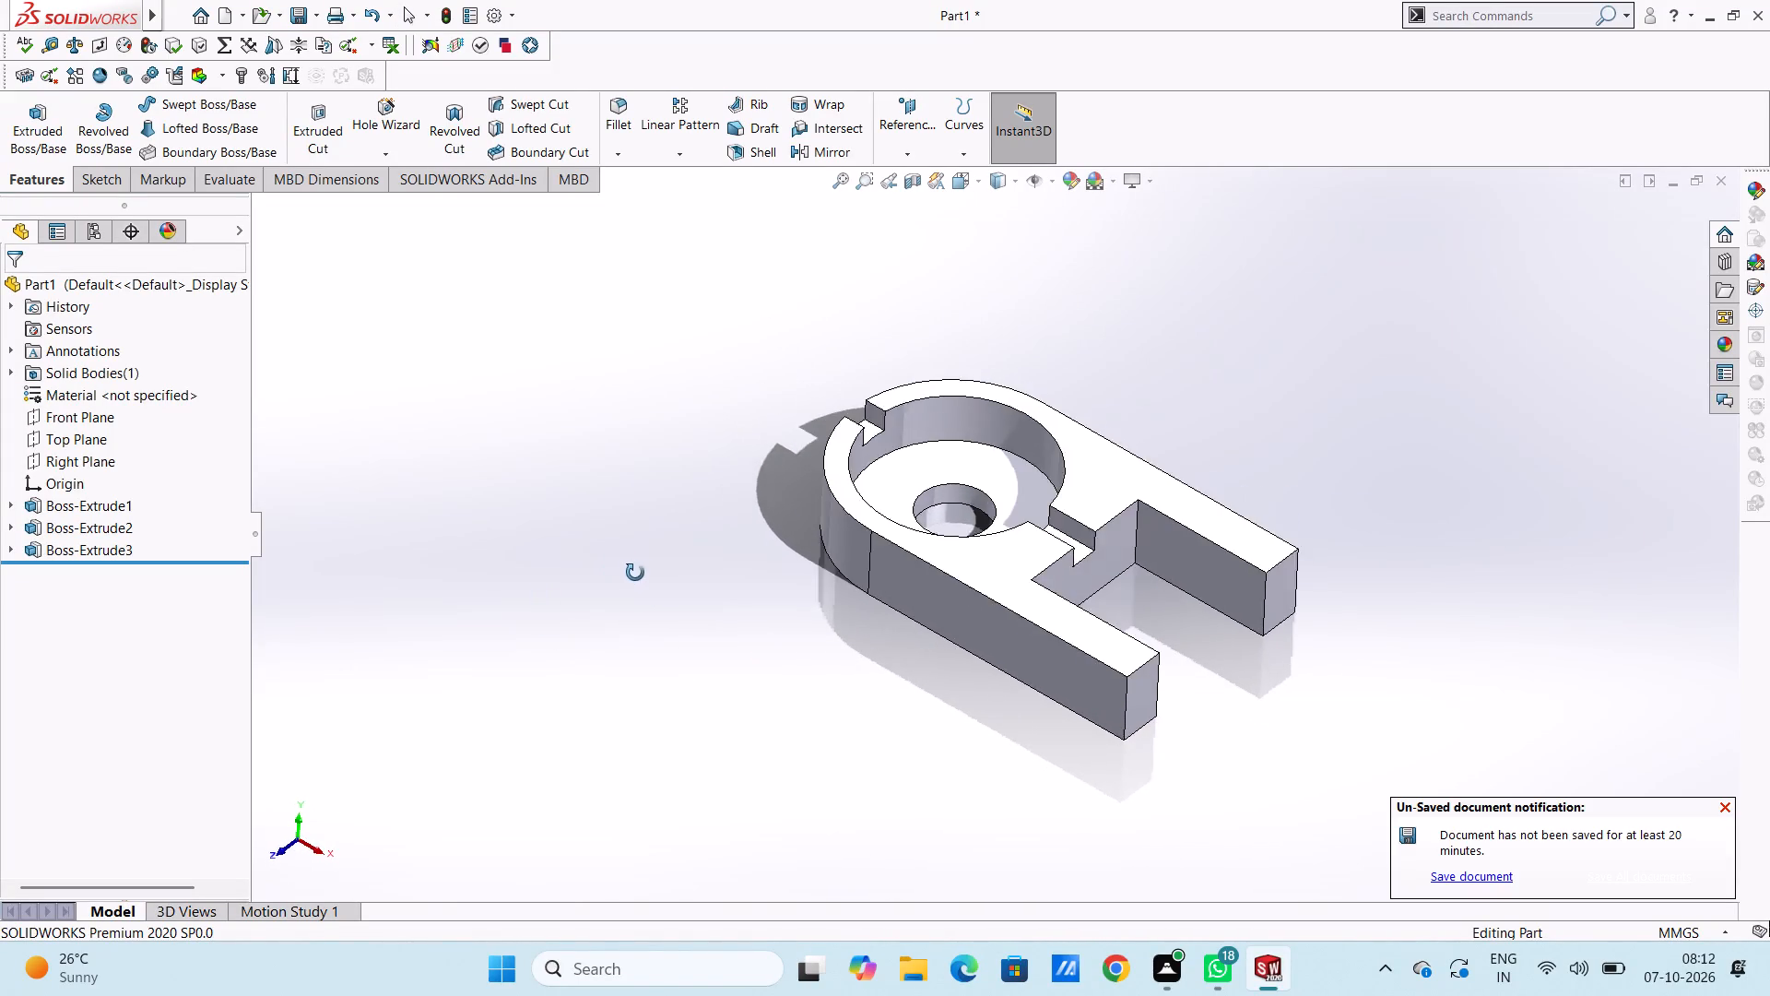
pyautogui.moveTo(635, 573); pyautogui.dragTo(689, 716, button='middle')
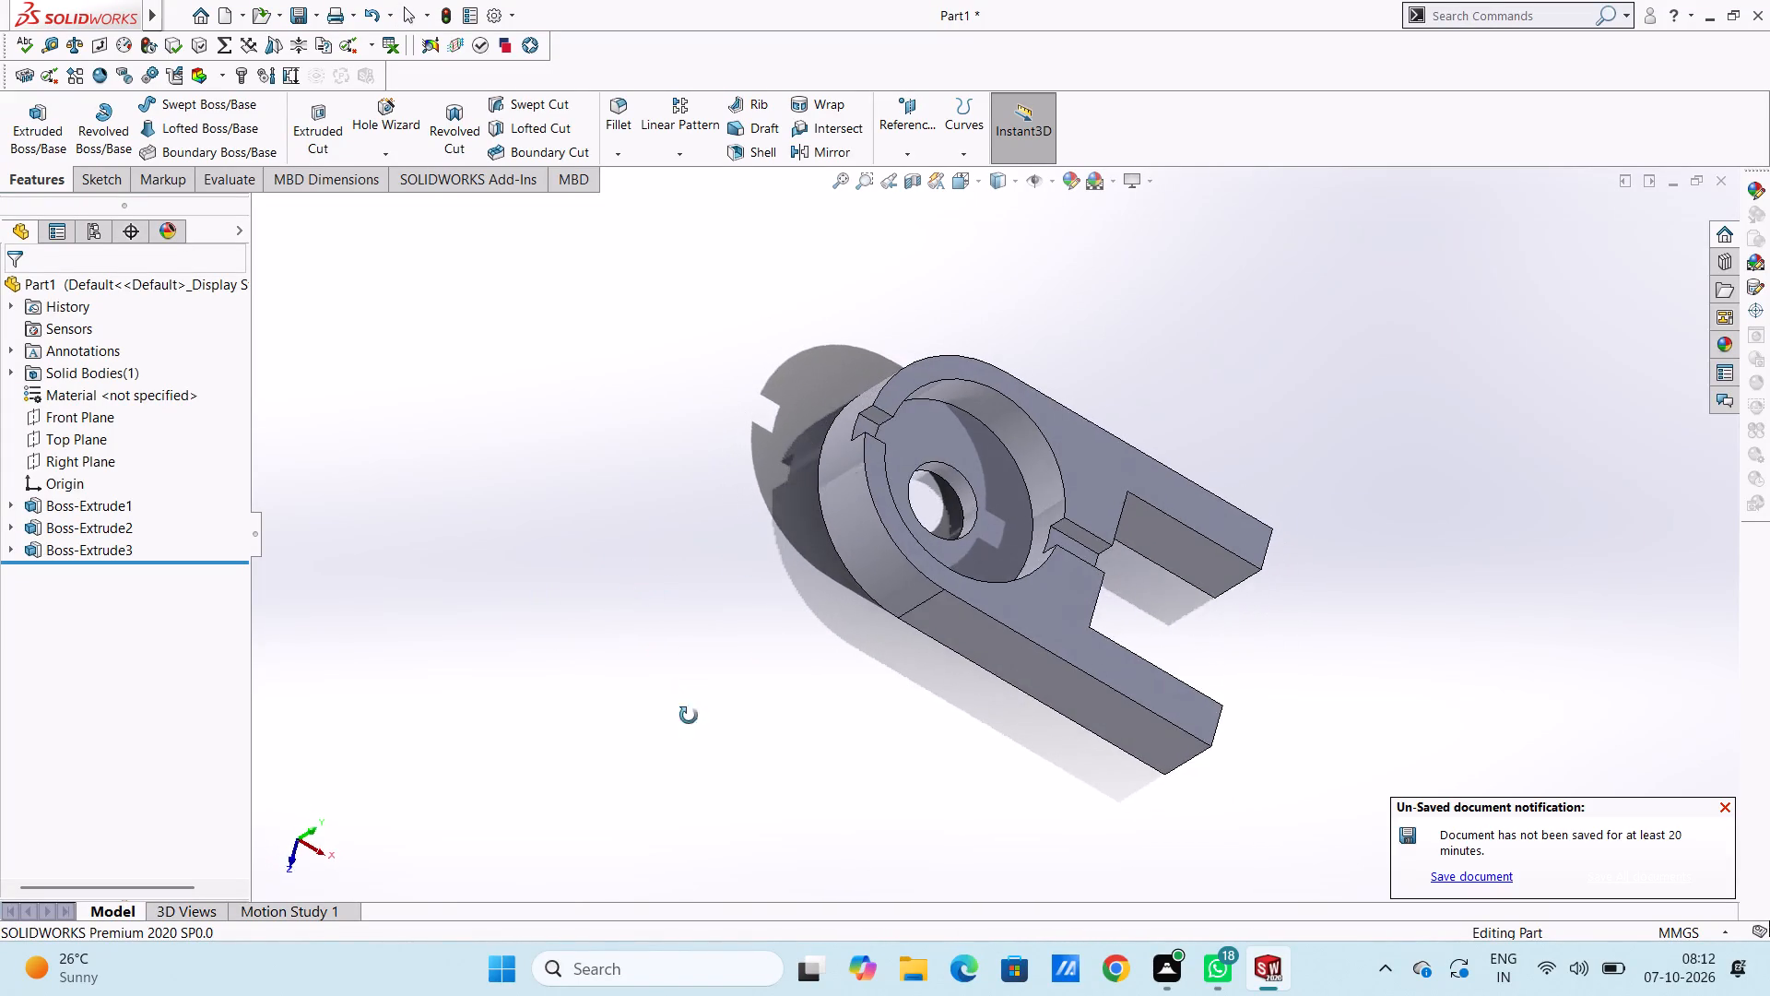
pyautogui.moveTo(689, 716); pyautogui.dragTo(620, 507, button='middle')
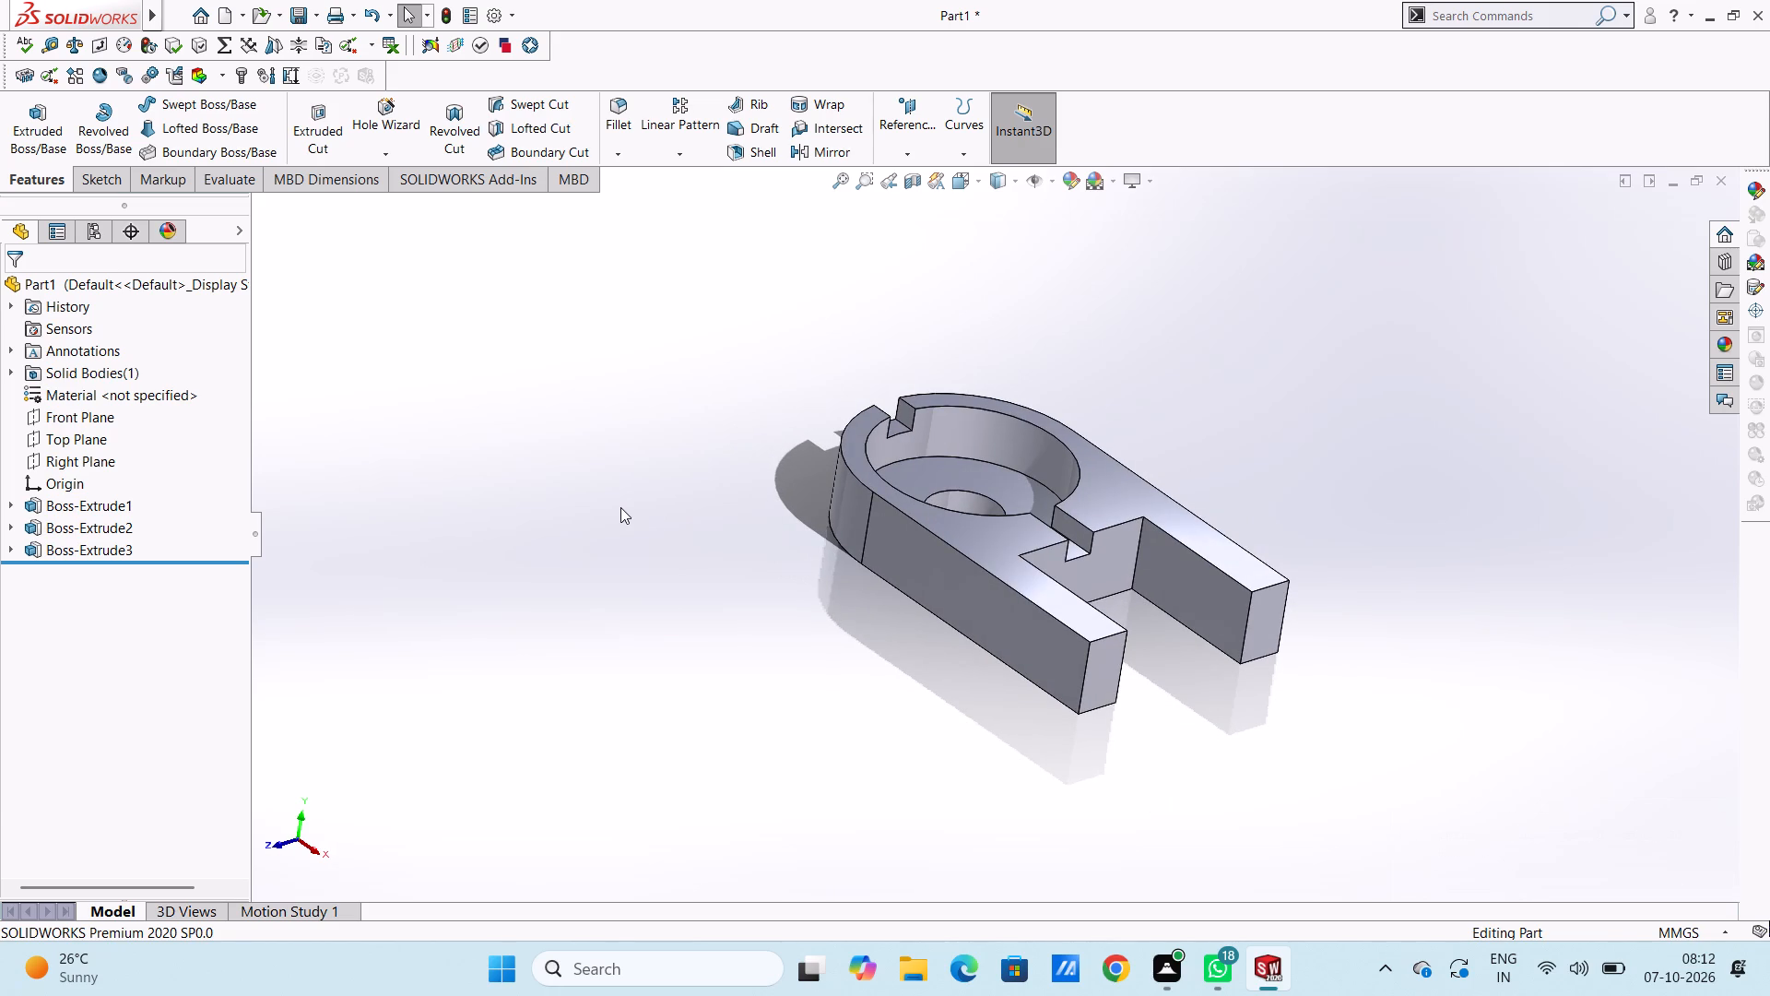
pyautogui.moveTo(888, 668); pyautogui.dragTo(1049, 576, button='middle')
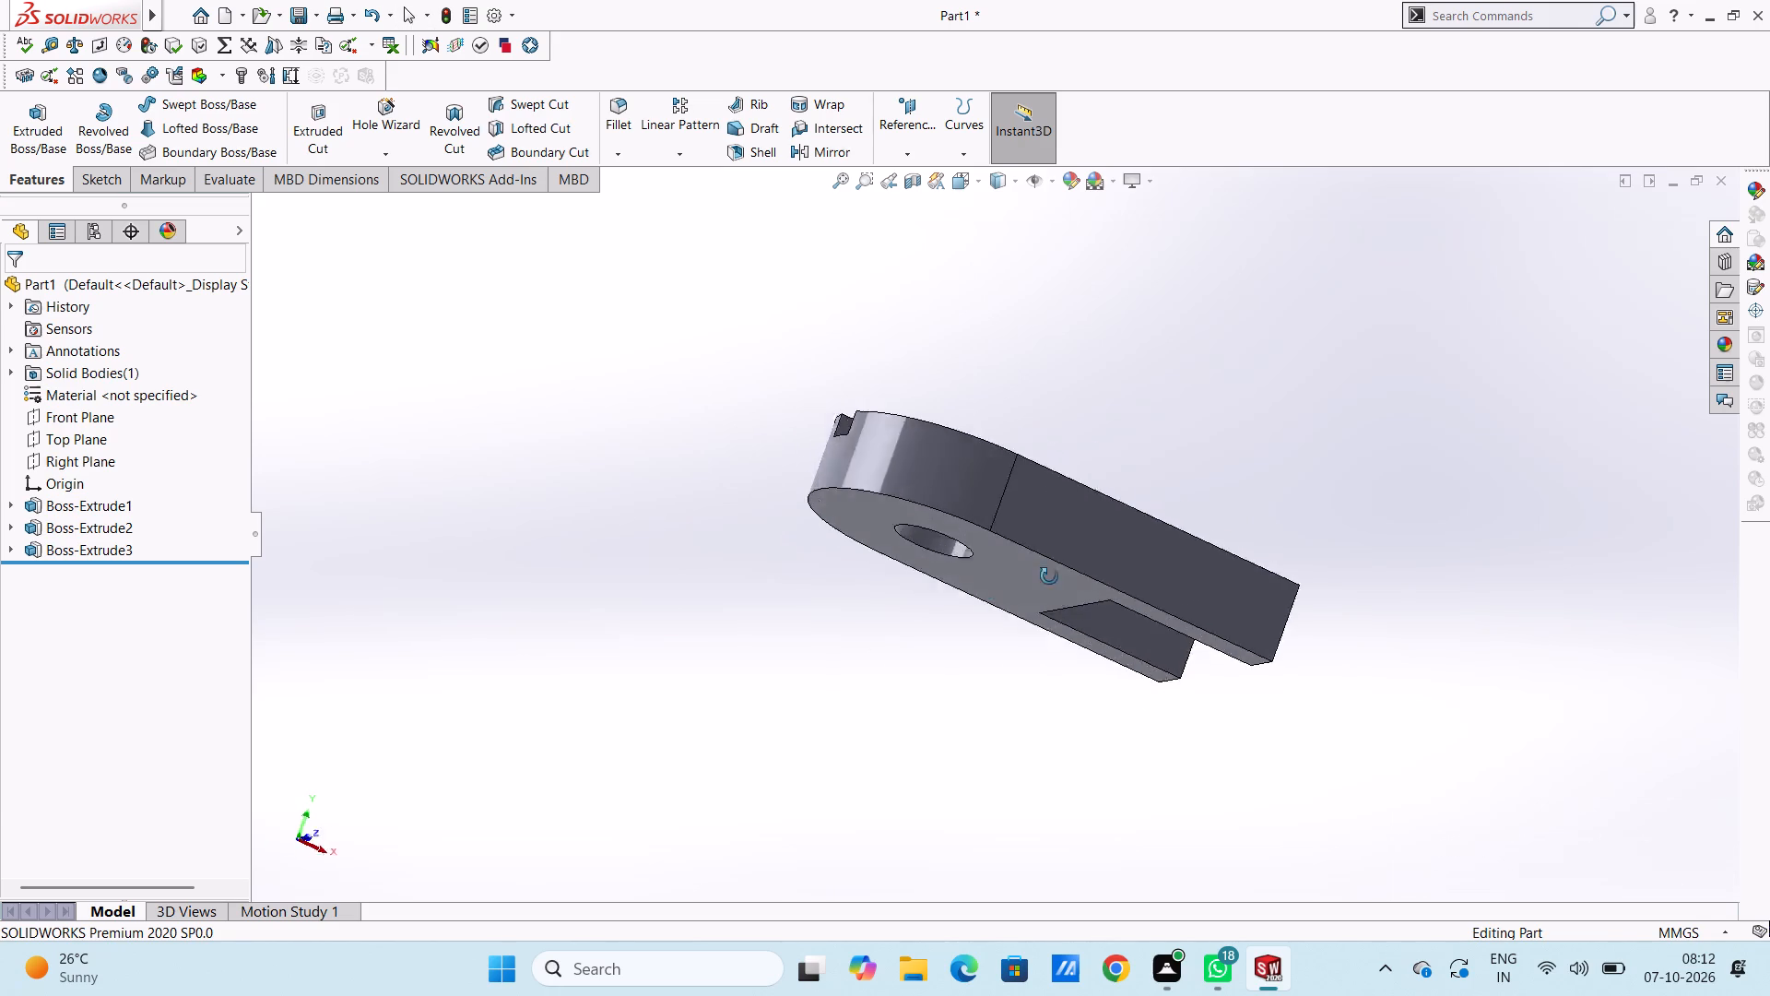
pyautogui.moveTo(1049, 576); pyautogui.dragTo(1074, 799, button='middle')
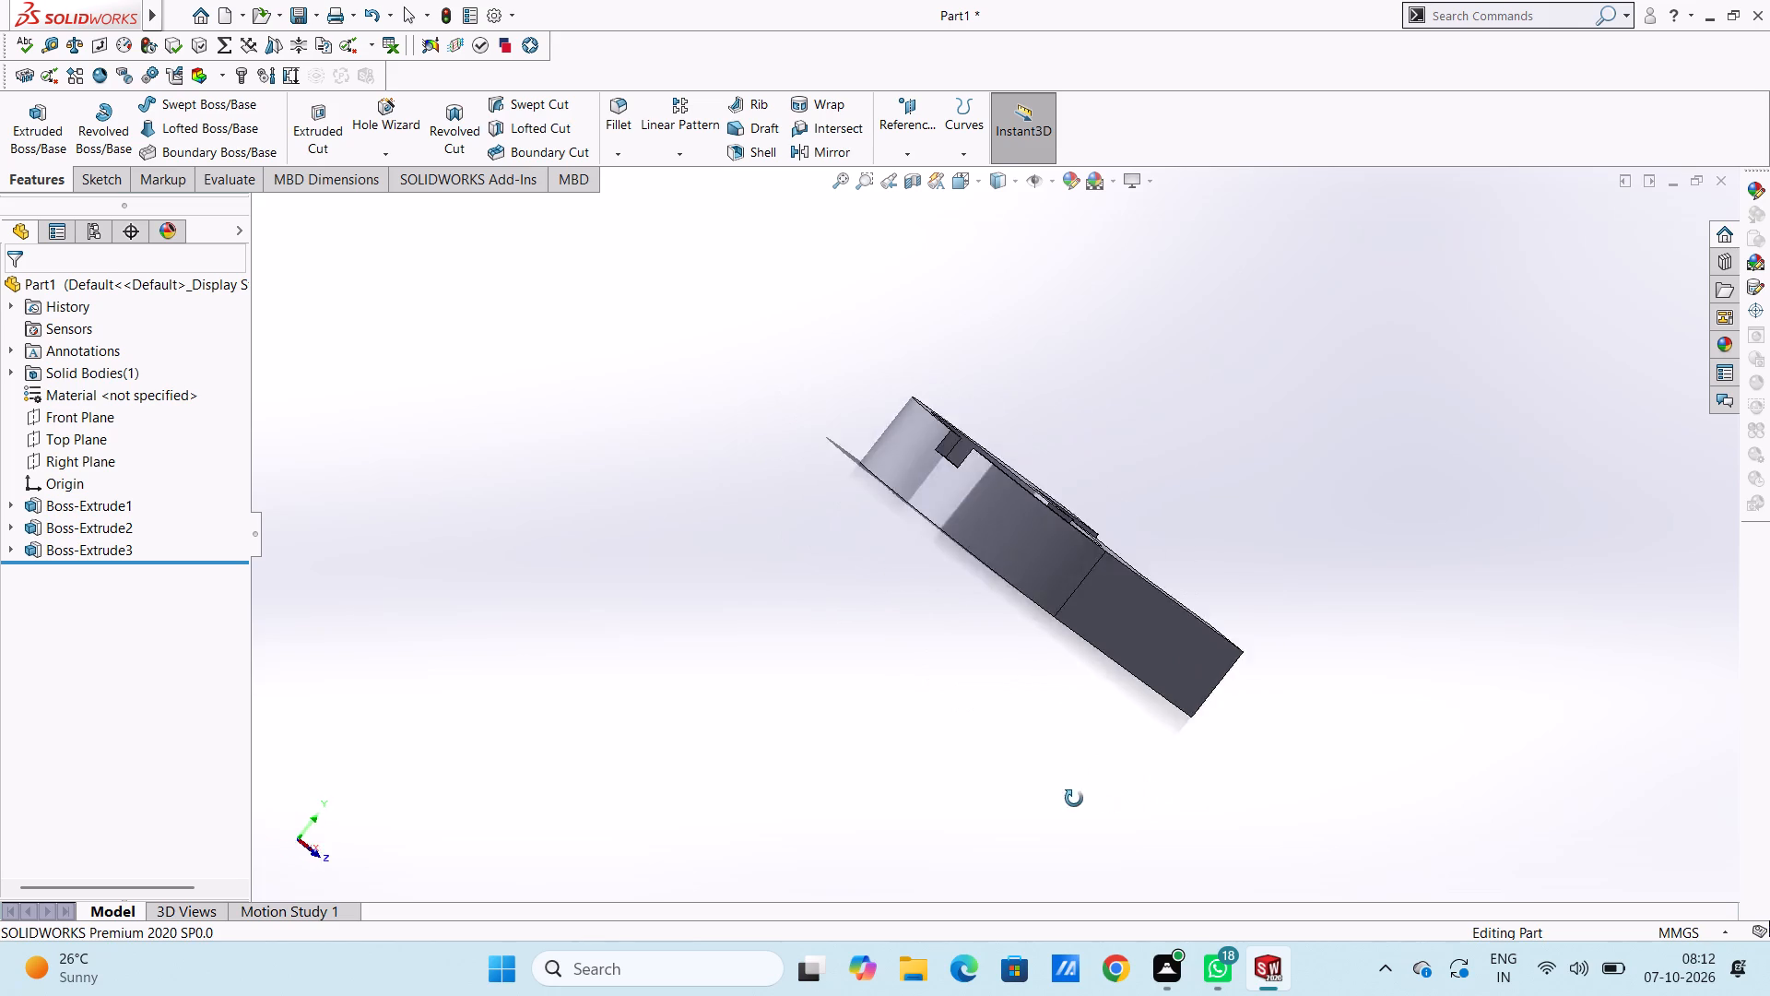
# Examine the part from above, the side and below, including the slotted extension and the bore floor hole.
pyautogui.moveTo(1074, 799); pyautogui.dragTo(901, 676, button='middle')
pyautogui.scroll(-1, 1359, 761)
pyautogui.moveTo(1361, 761); pyautogui.dragTo(1376, 756, button='middle')
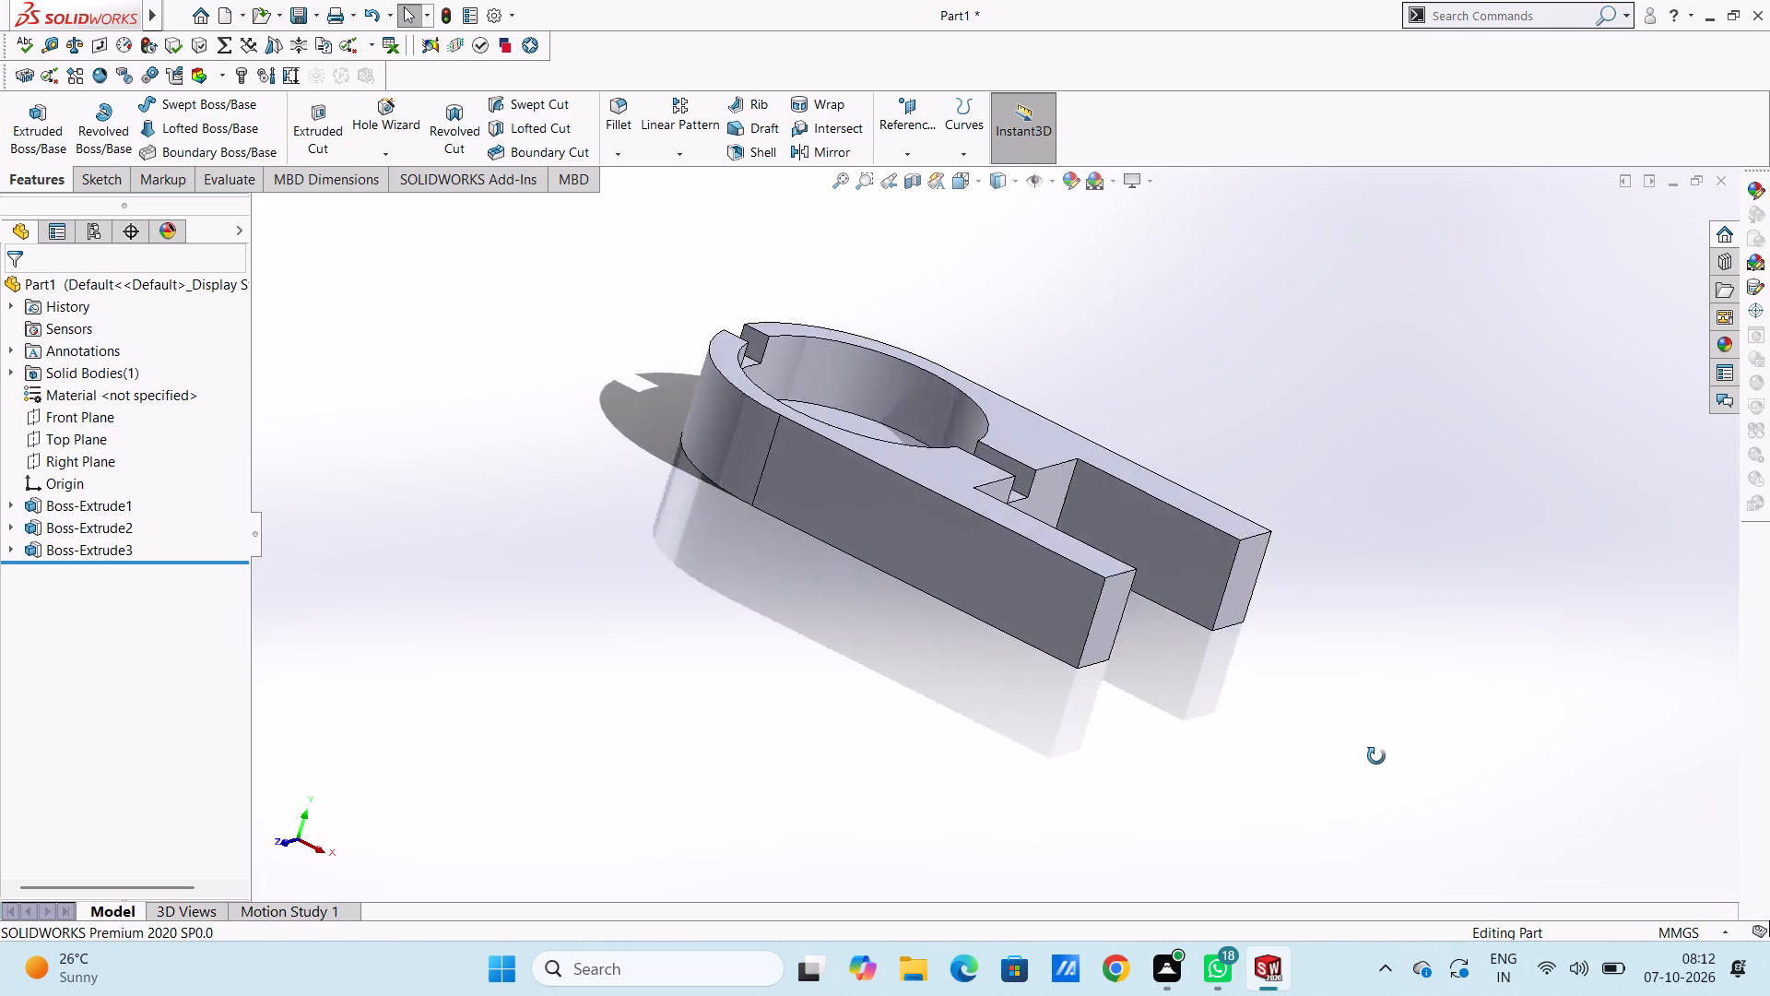
pyautogui.moveTo(1376, 756); pyautogui.dragTo(1440, 728, button='middle')
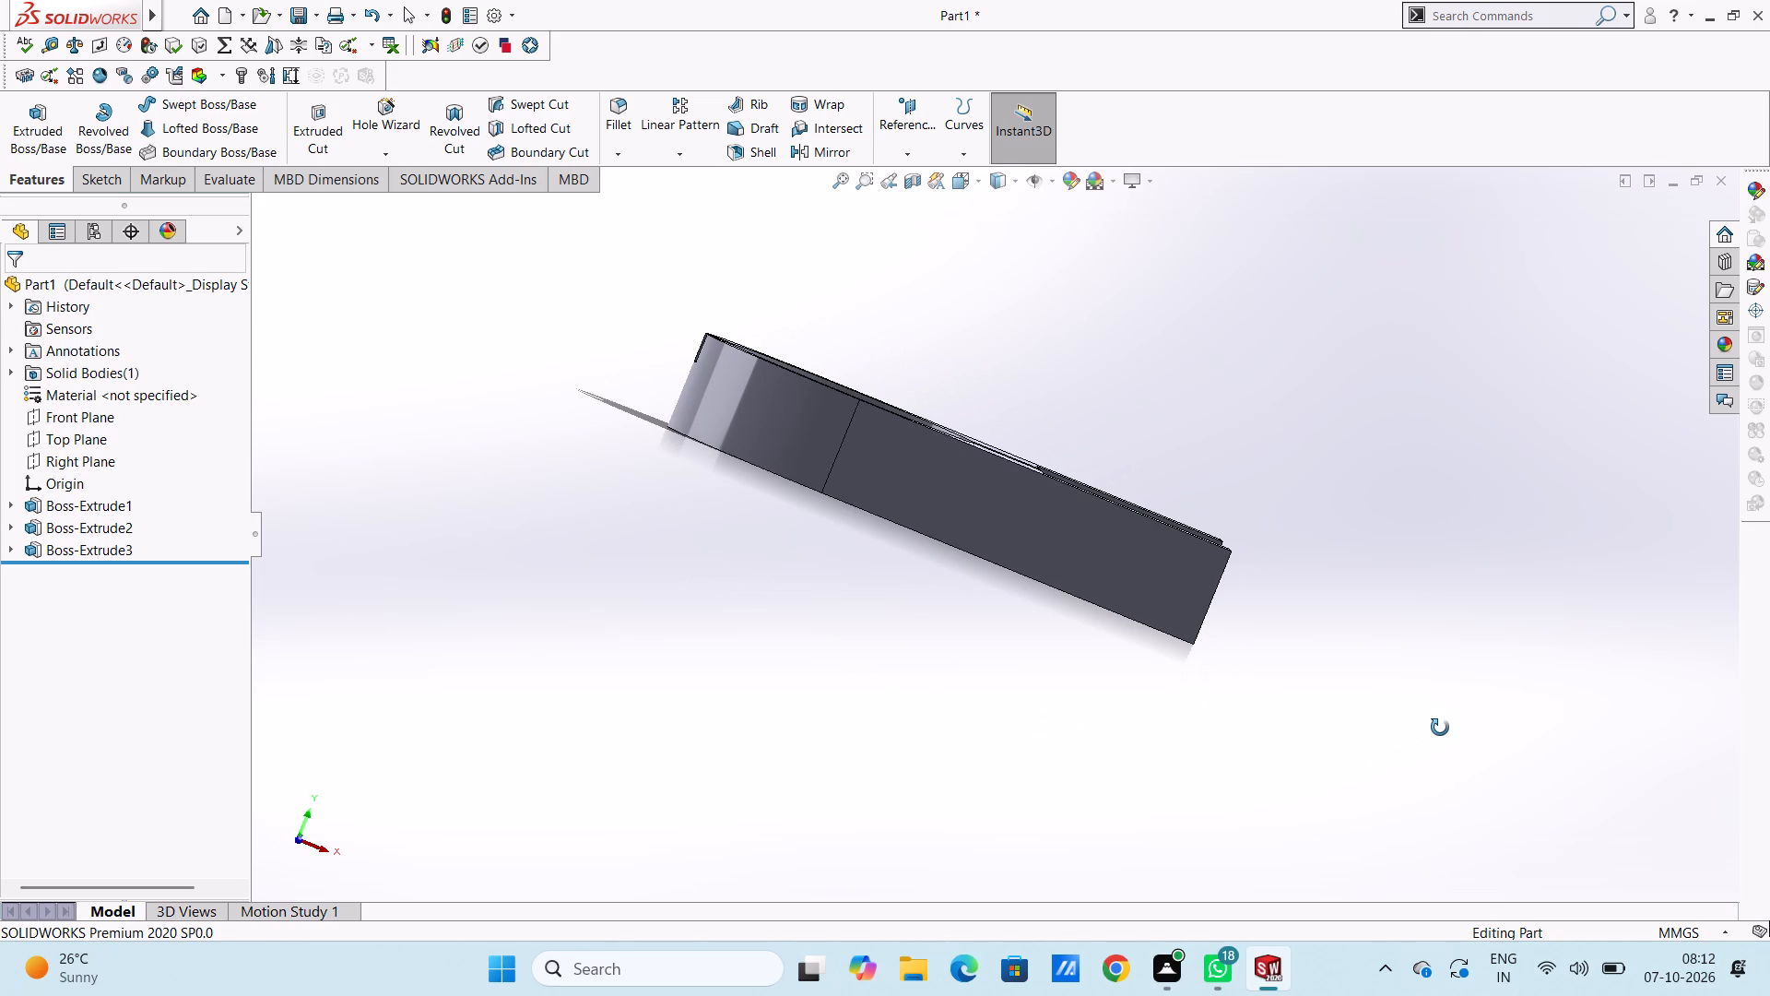
pyautogui.moveTo(1440, 728); pyautogui.dragTo(1463, 738, button='middle')
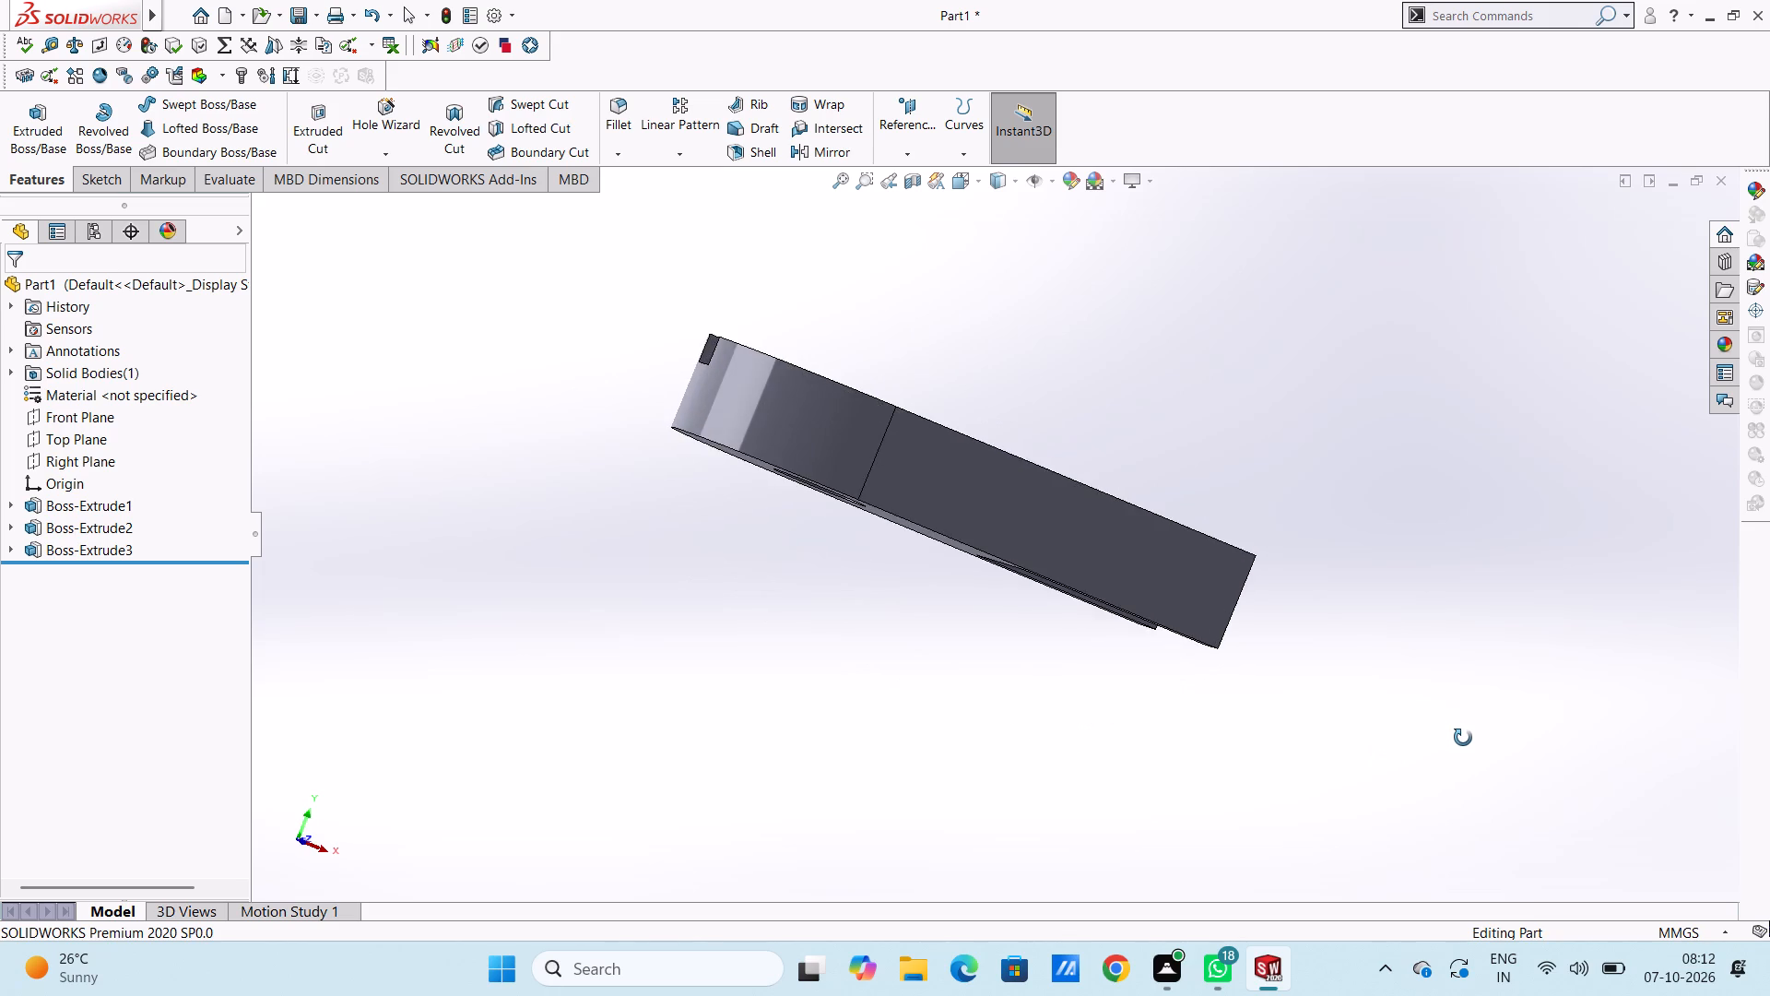
pyautogui.moveTo(1463, 738); pyautogui.dragTo(1332, 689, button='middle')
pyautogui.moveTo(1320, 680); pyautogui.dragTo(1451, 645, button='middle')
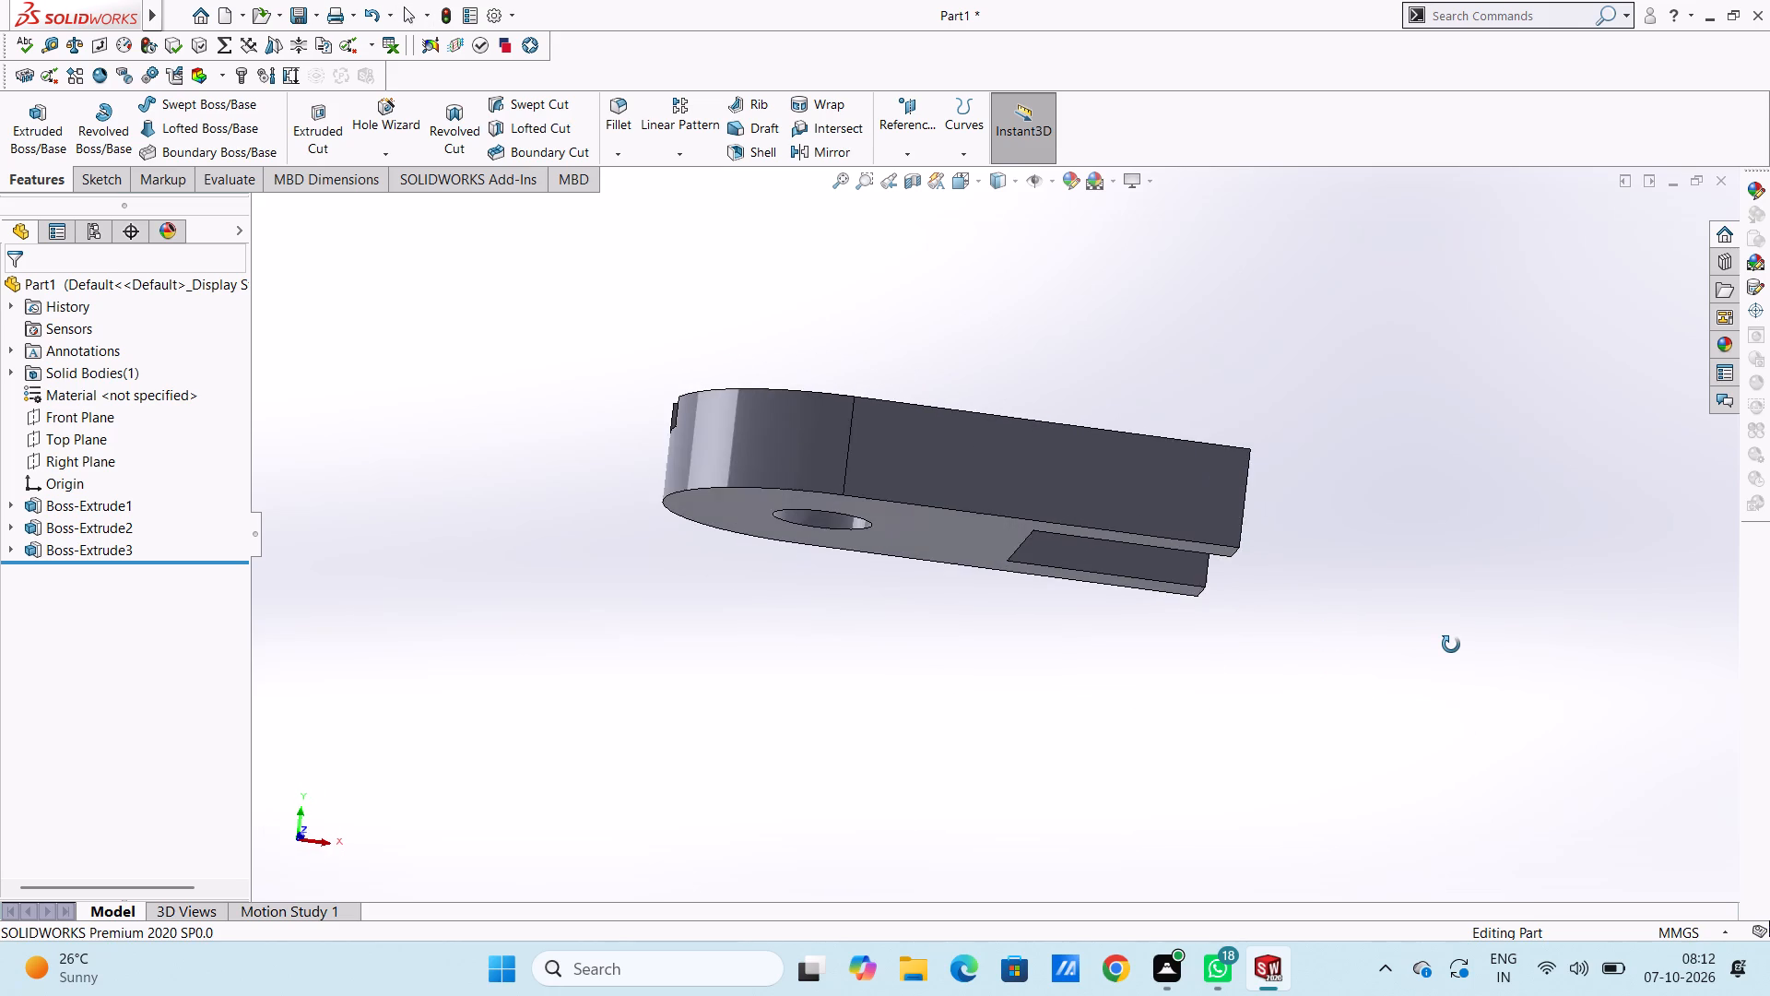
pyautogui.moveTo(1451, 645); pyautogui.dragTo(1454, 646, button='middle')
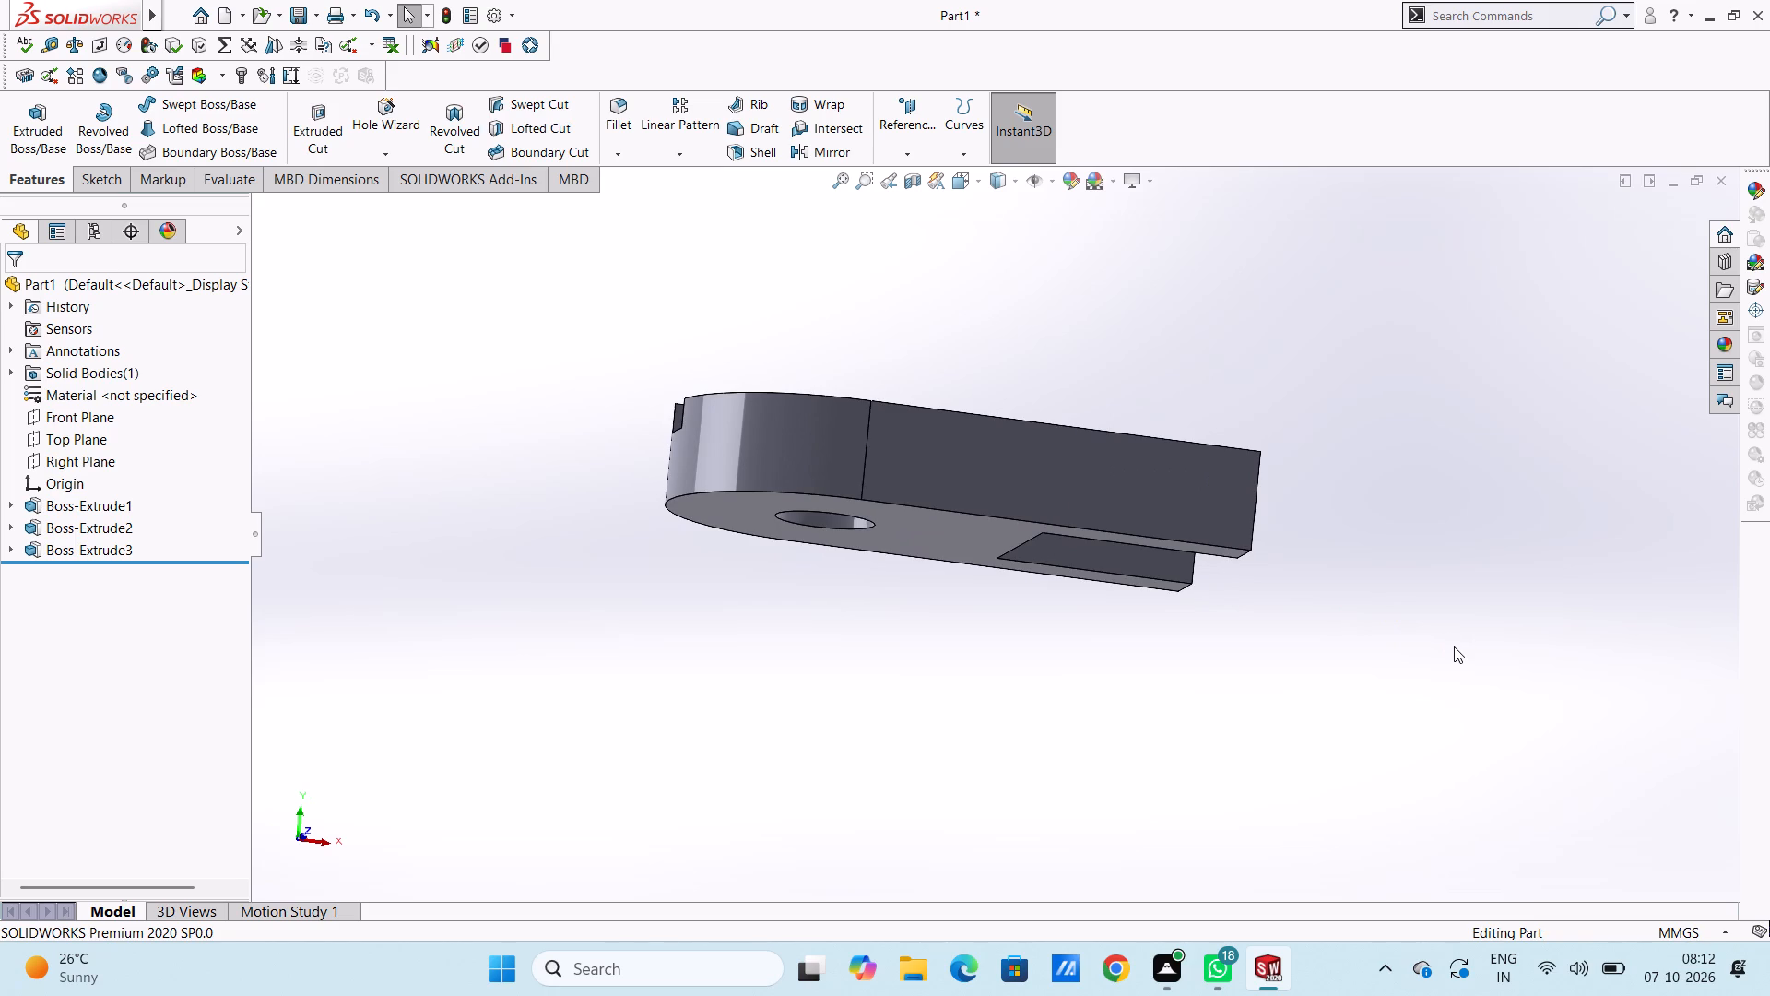
# Start a sketch on the extension's flat front side face and draw two concentric circles below it, about 23 mm and 79 mm in diameter.
pyautogui.hotkey('ctrl', '1')
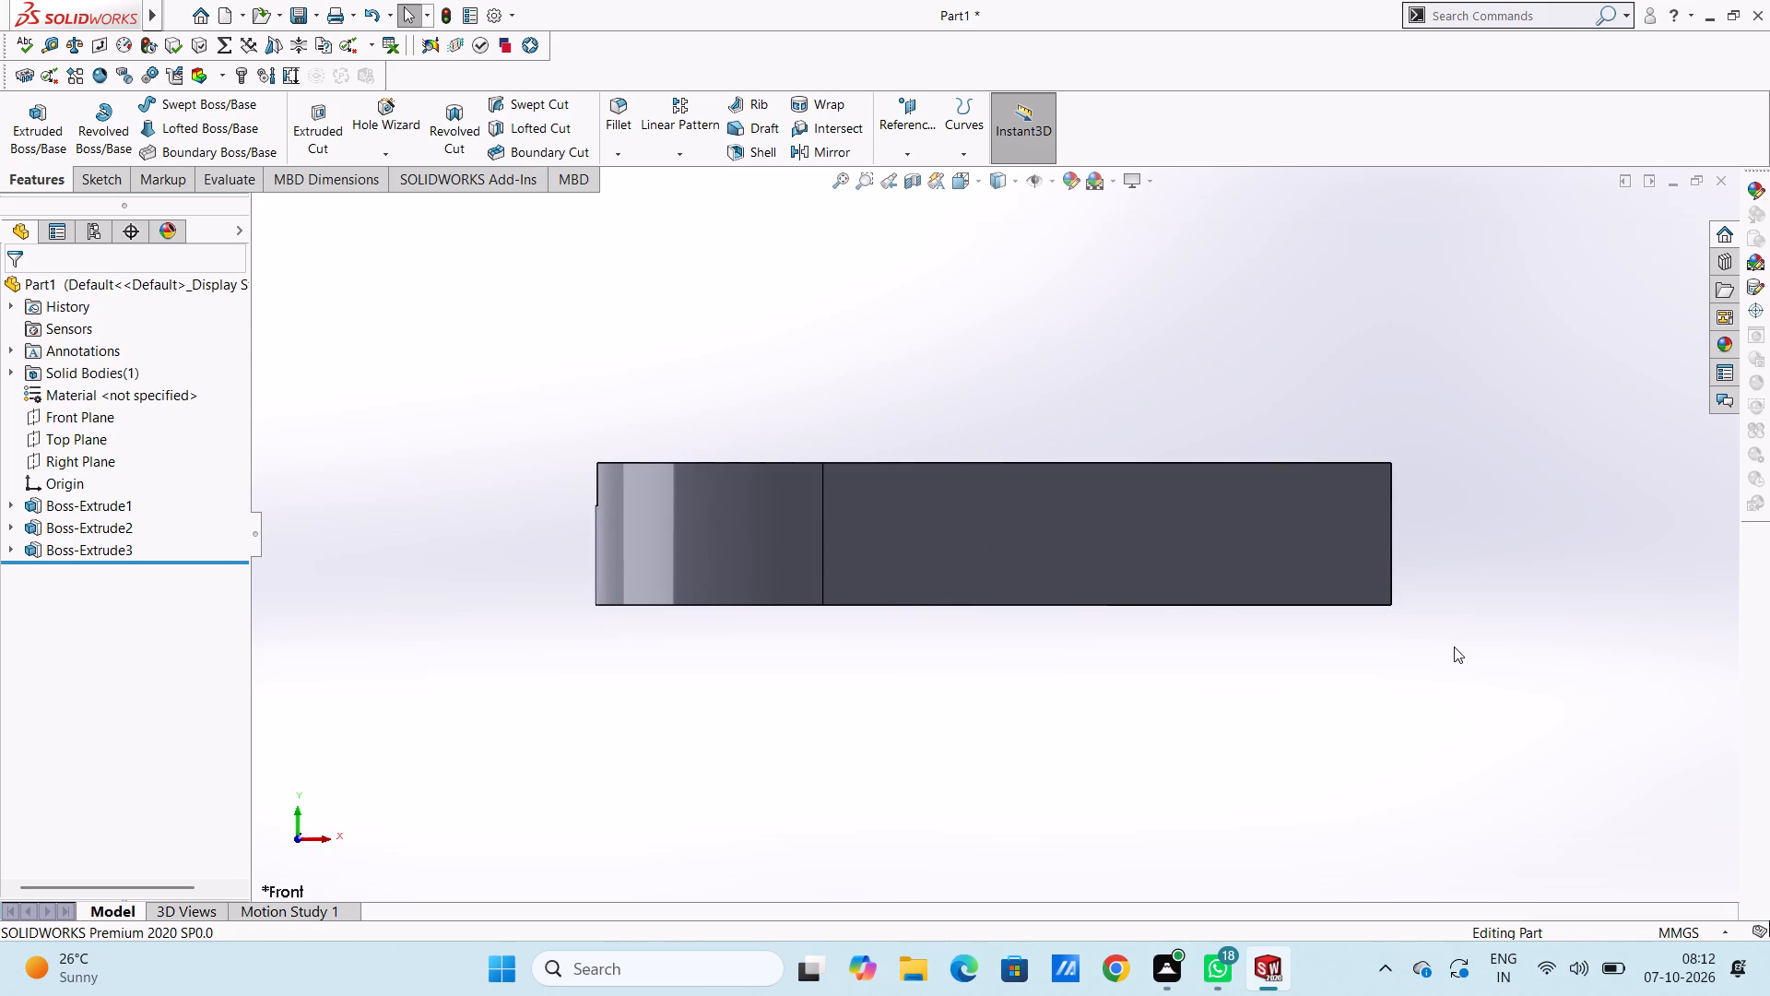
pyautogui.scroll(3, 1454, 646)
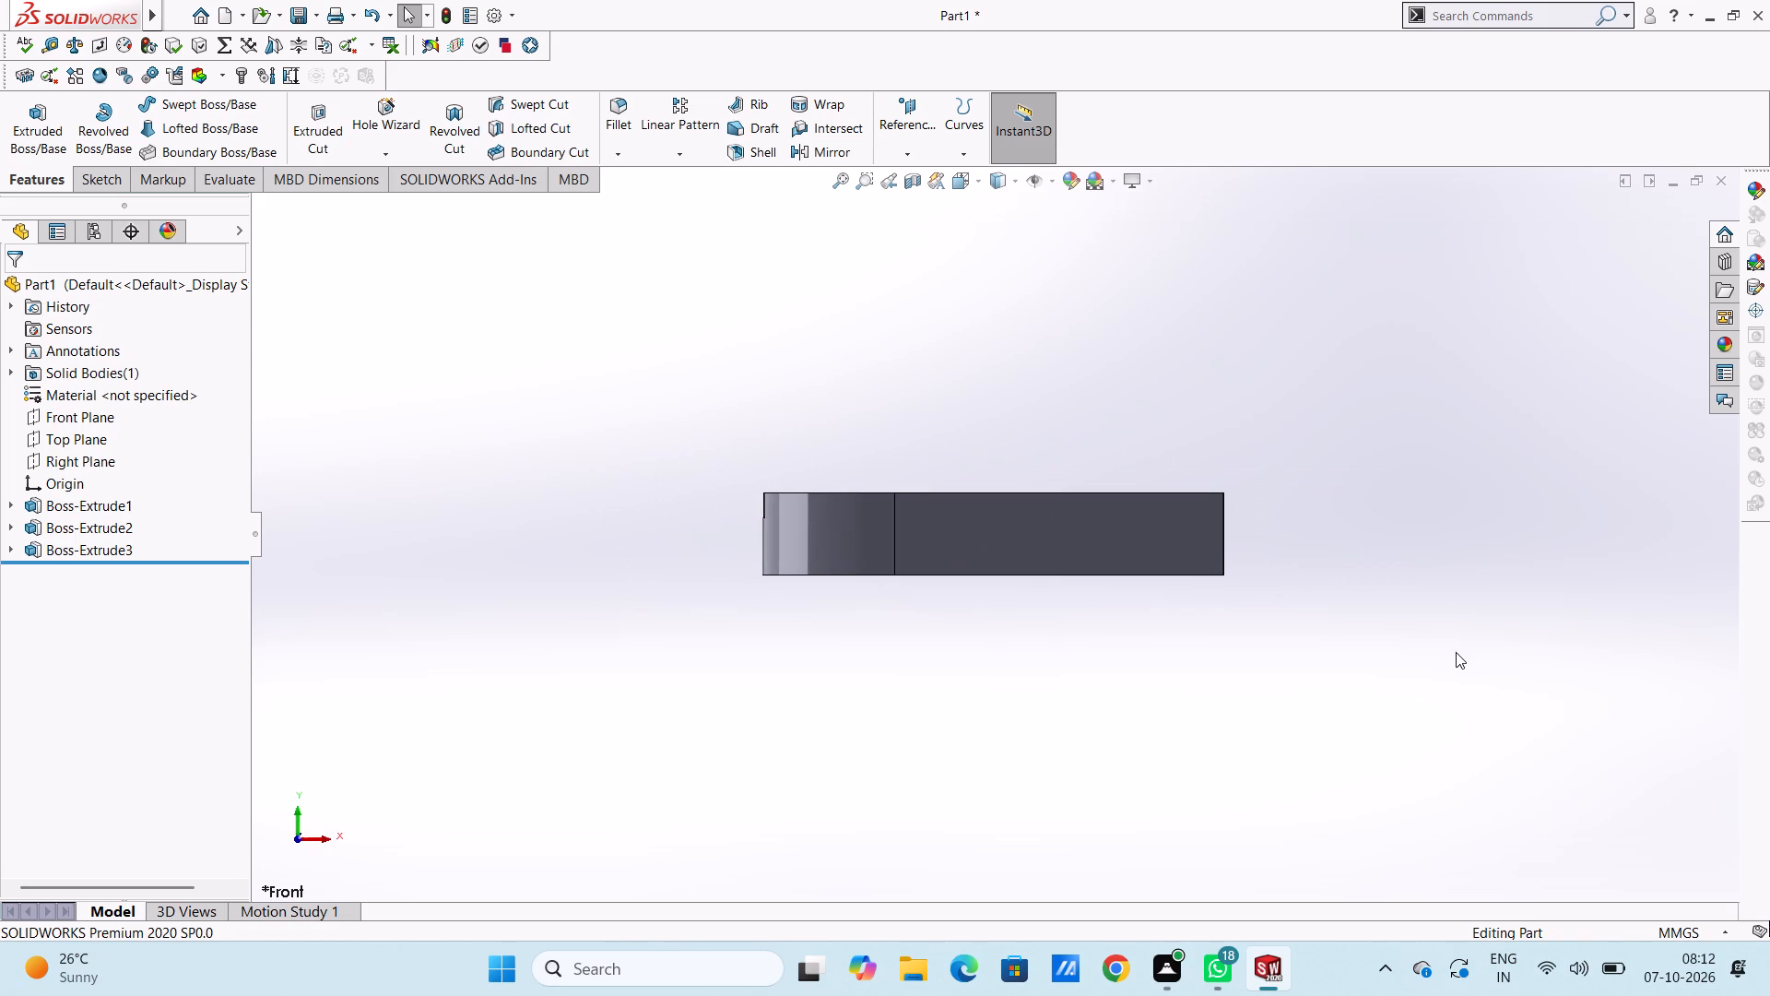
pyautogui.scroll(-1, 1456, 652)
pyautogui.scroll(2, 916, 550)
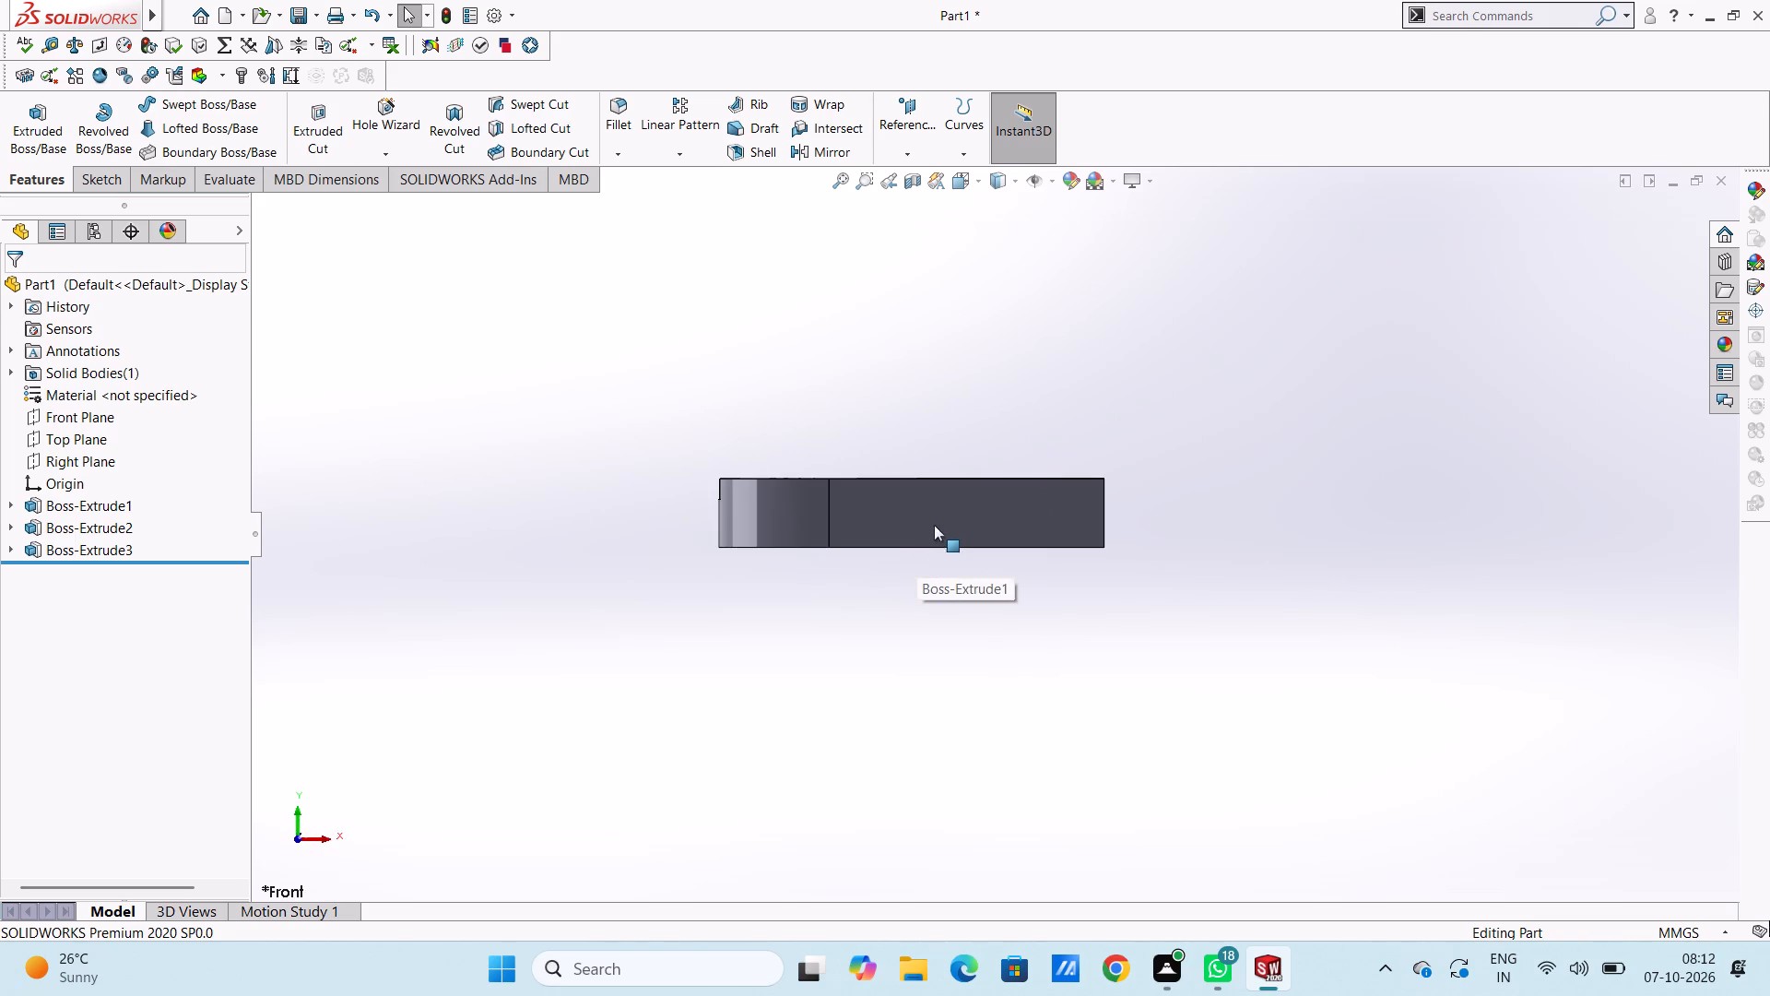
pyautogui.click(950, 522)
pyautogui.click(1032, 465)
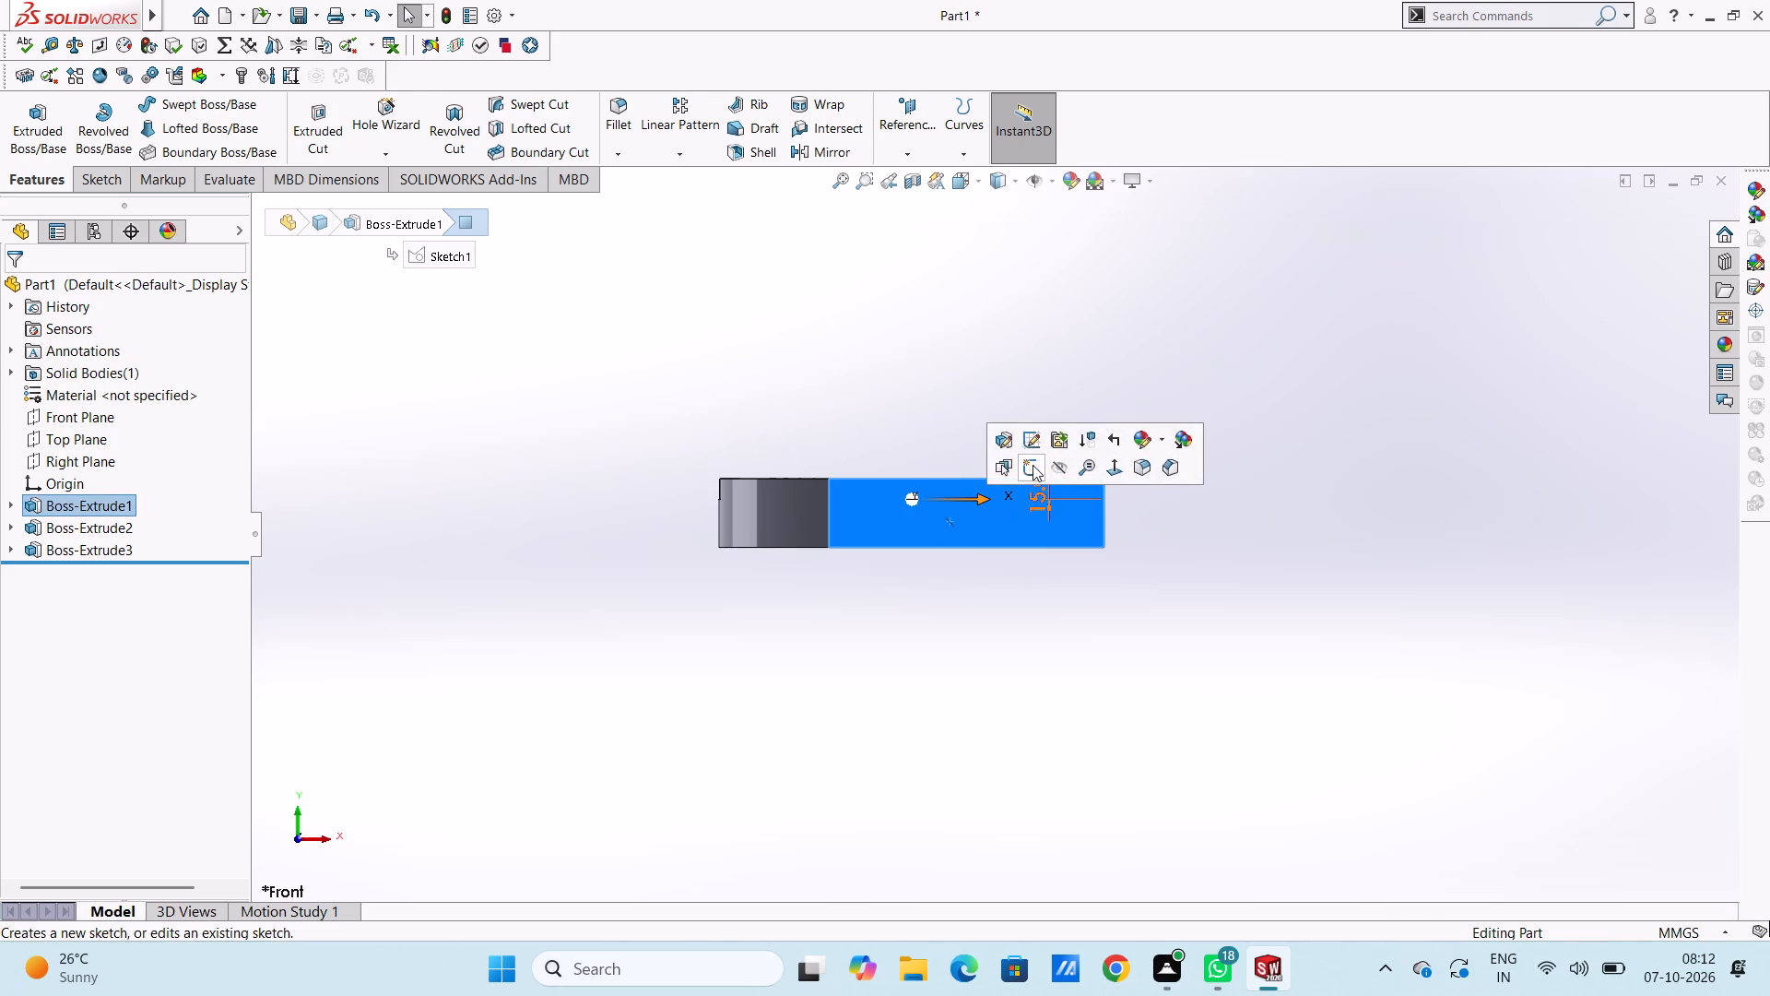
pyautogui.click(911, 371)
pyautogui.scroll(-4, 900, 473)
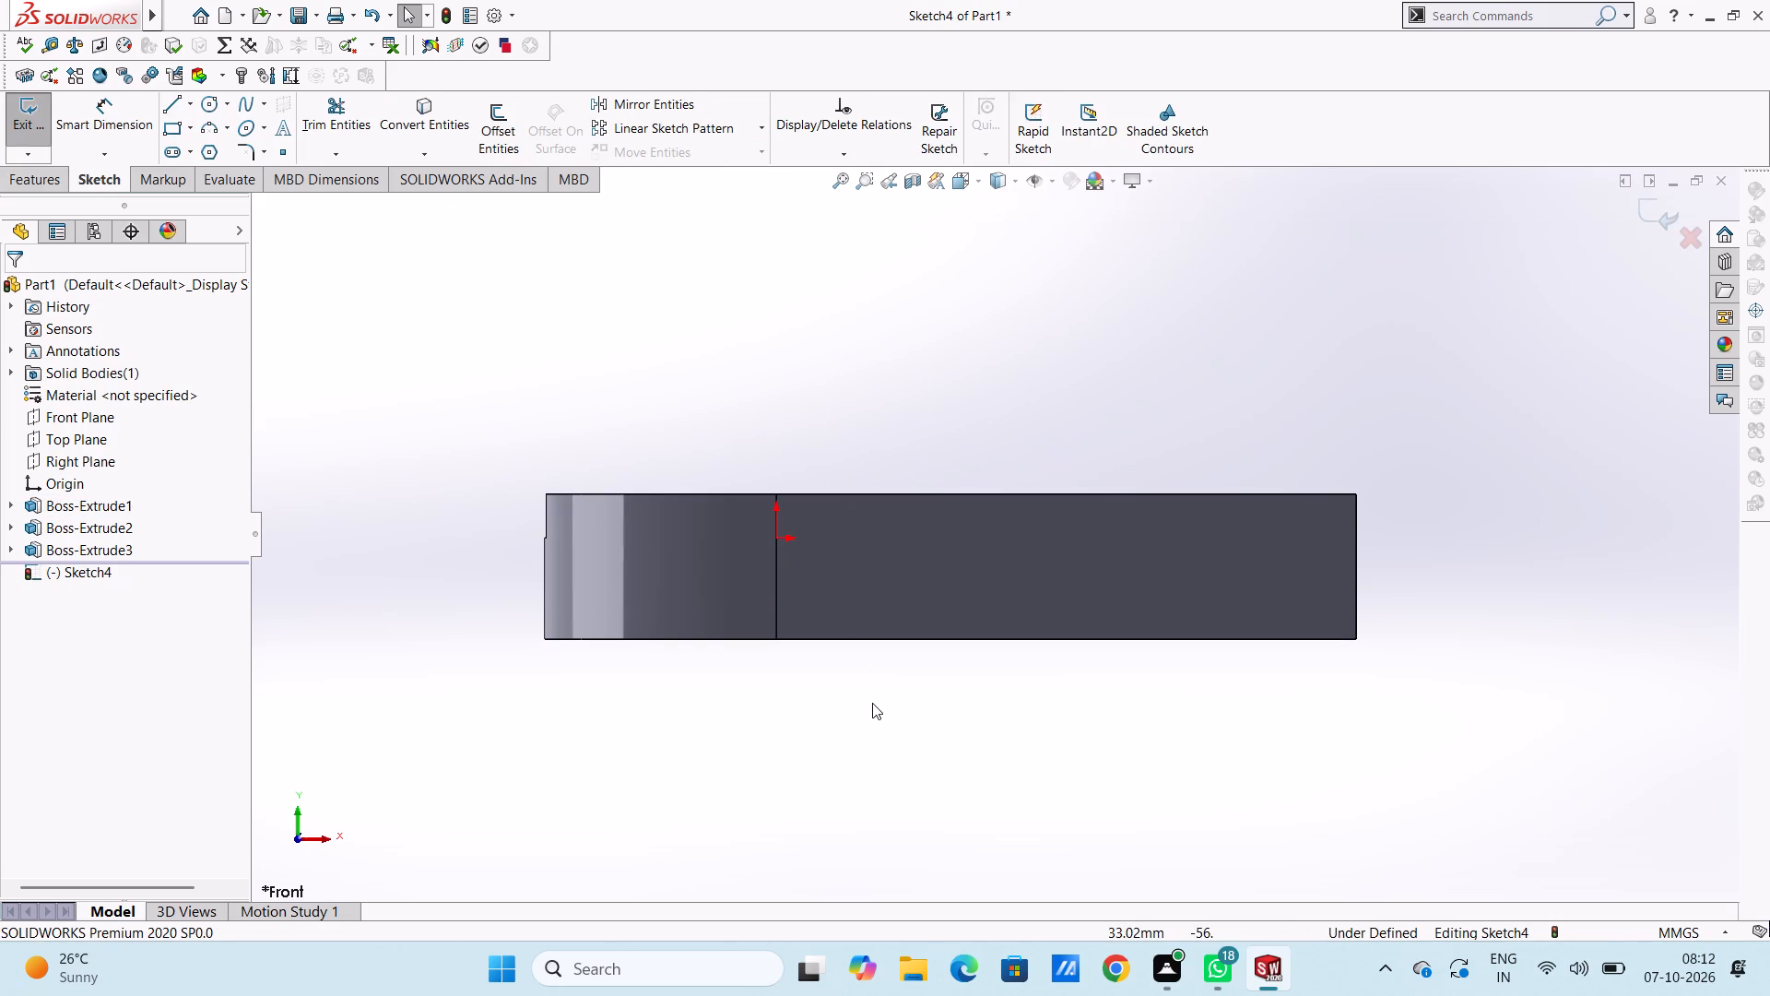
pyautogui.scroll(3, 872, 703)
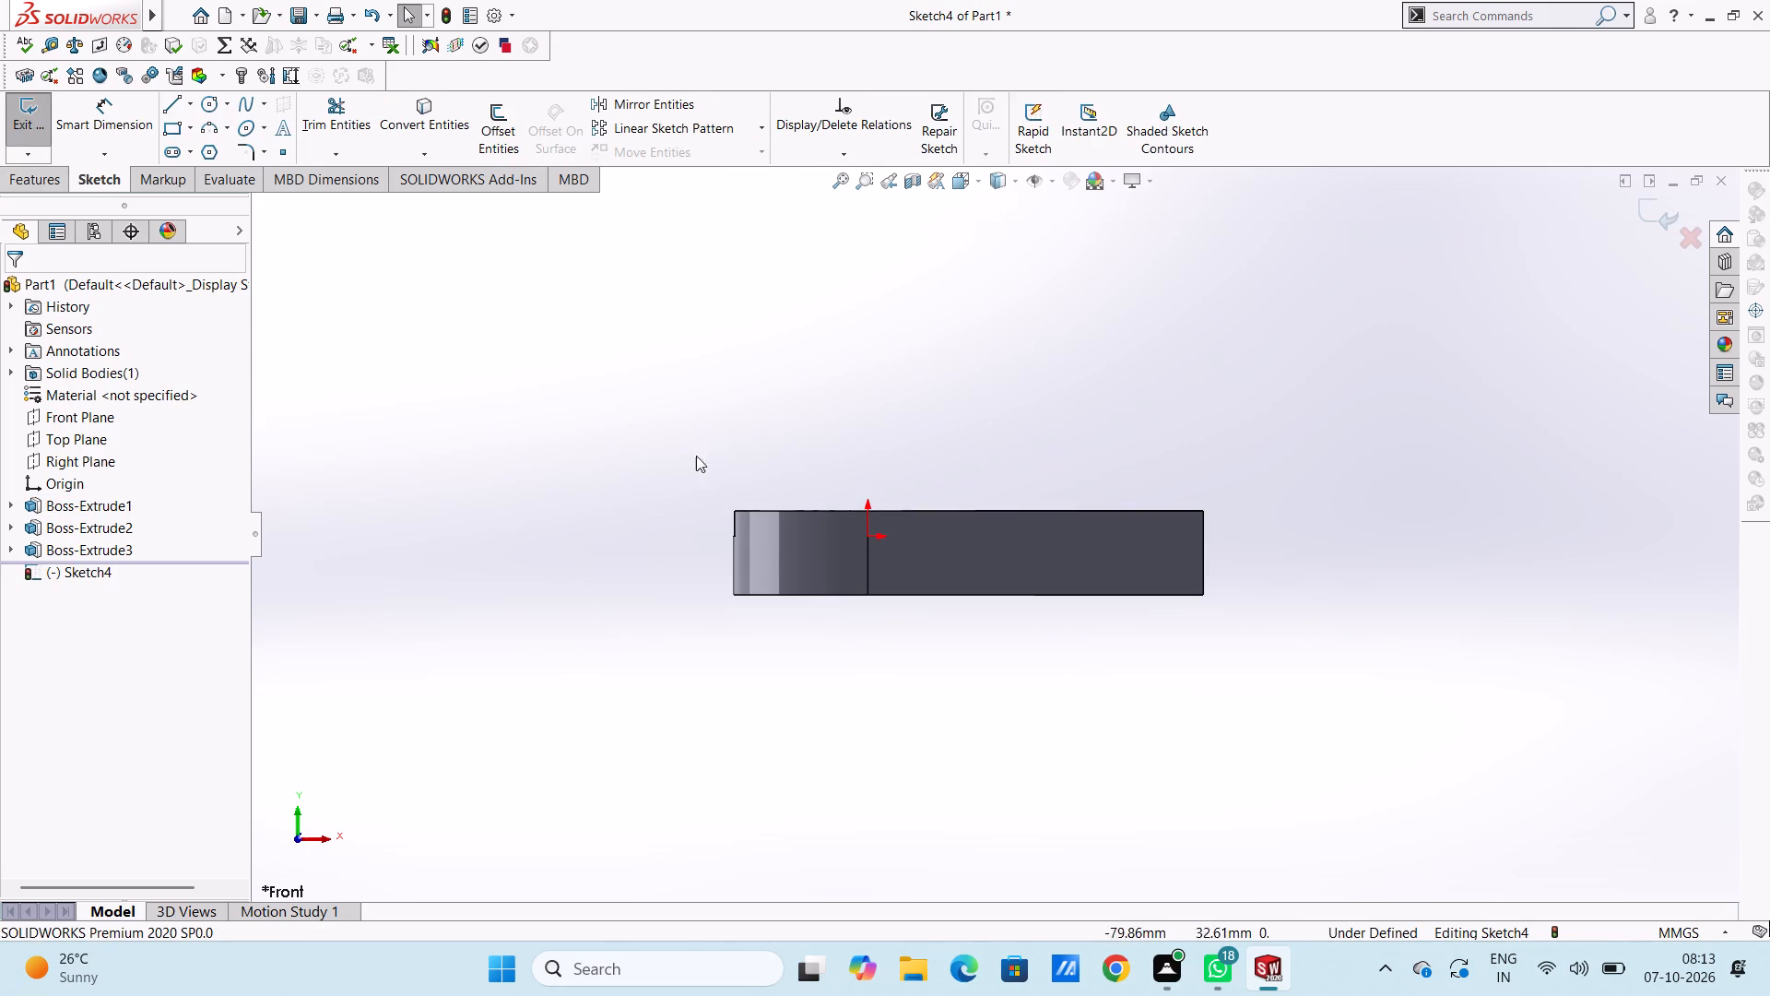
pyautogui.click(211, 105)
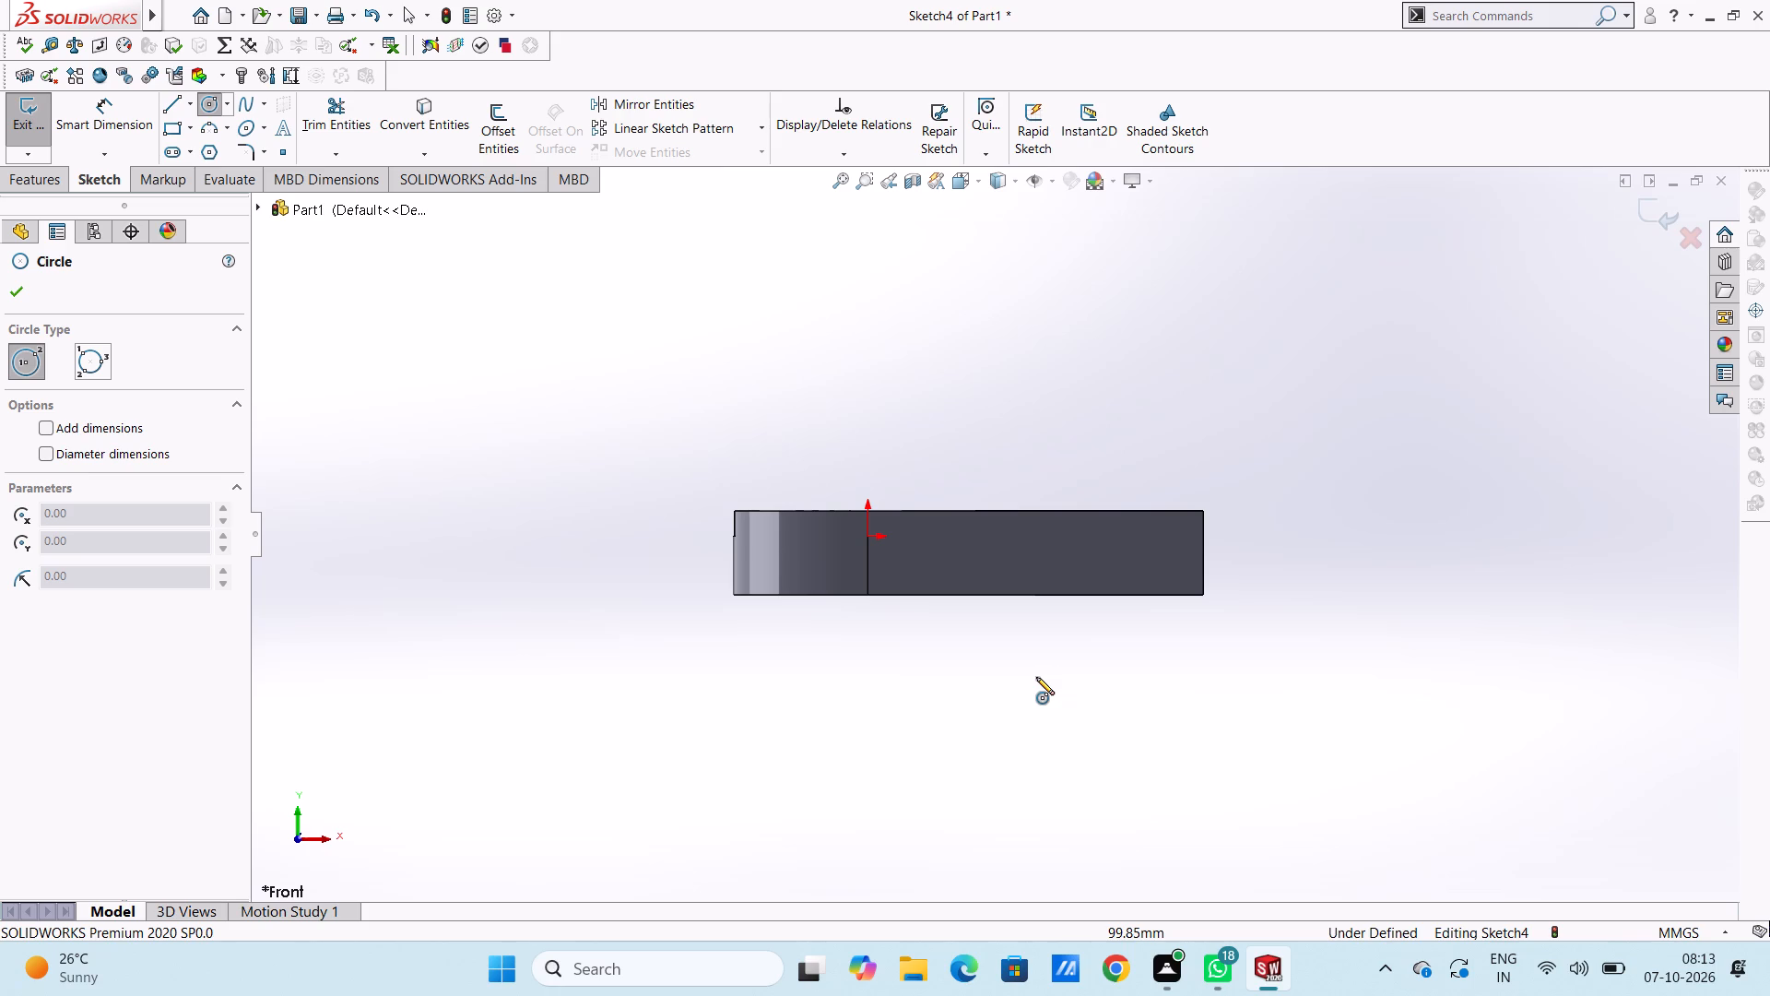
pyautogui.click(1036, 677)
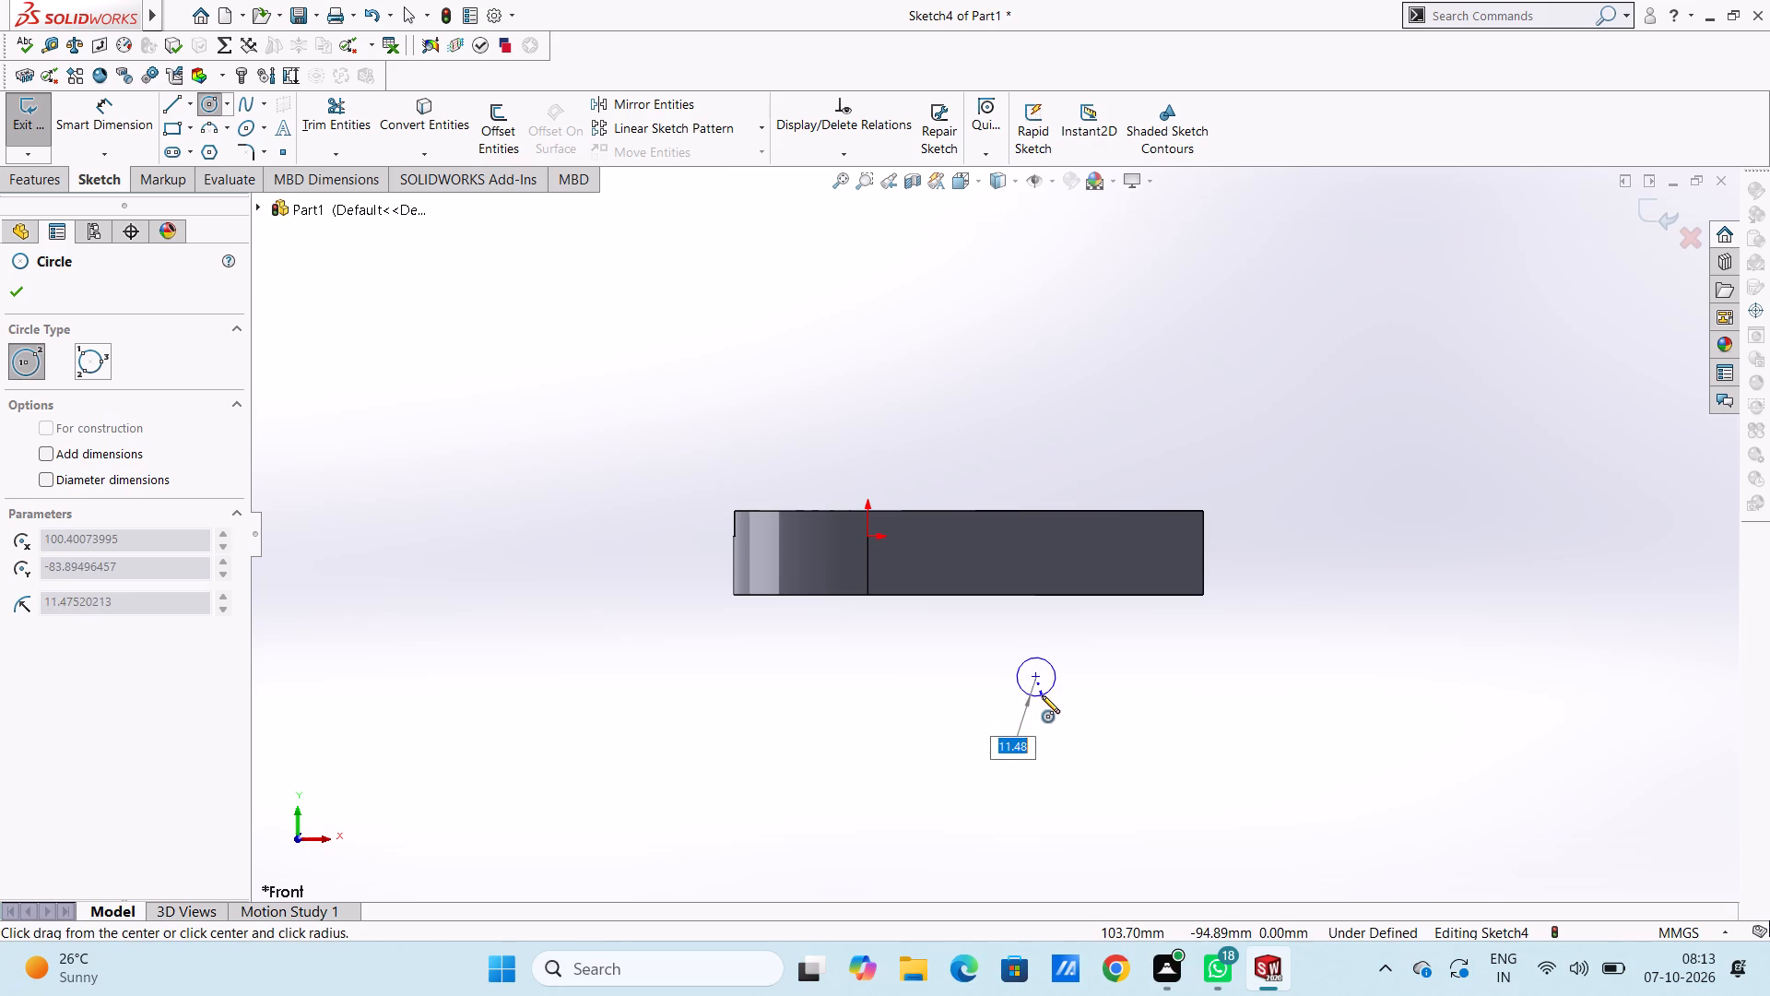
pyautogui.click(1042, 695)
pyautogui.click(1035, 677)
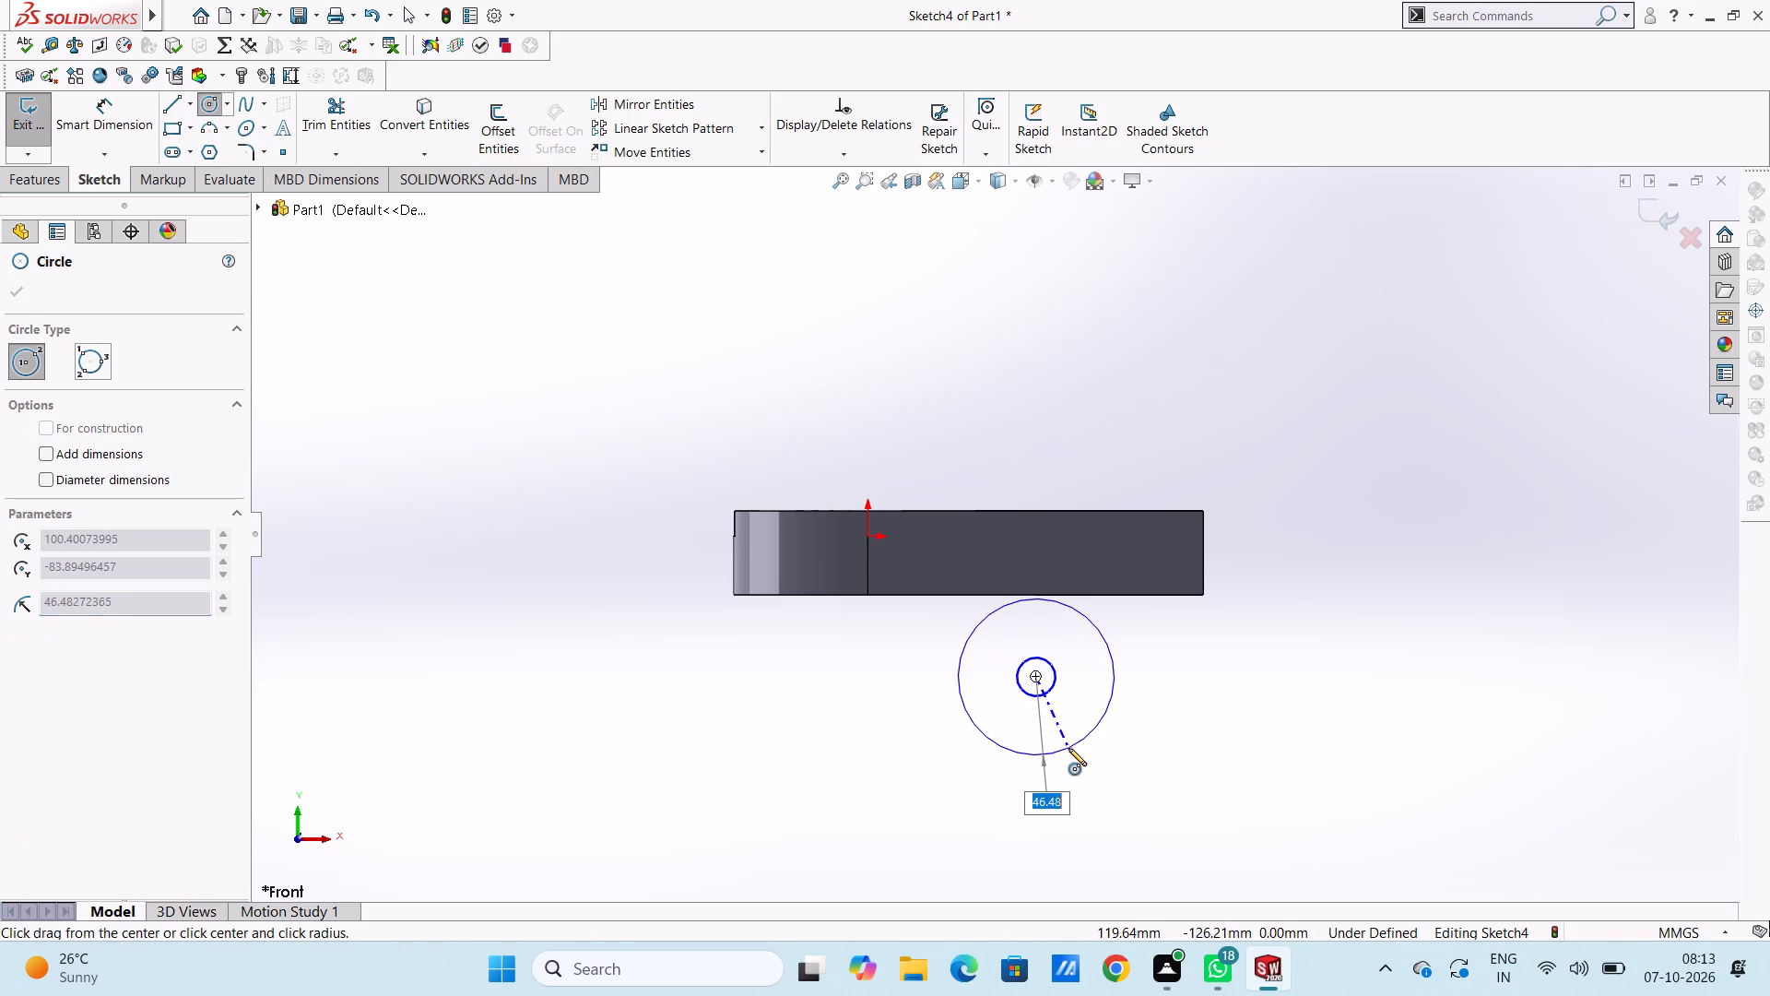
pyautogui.click(1068, 735)
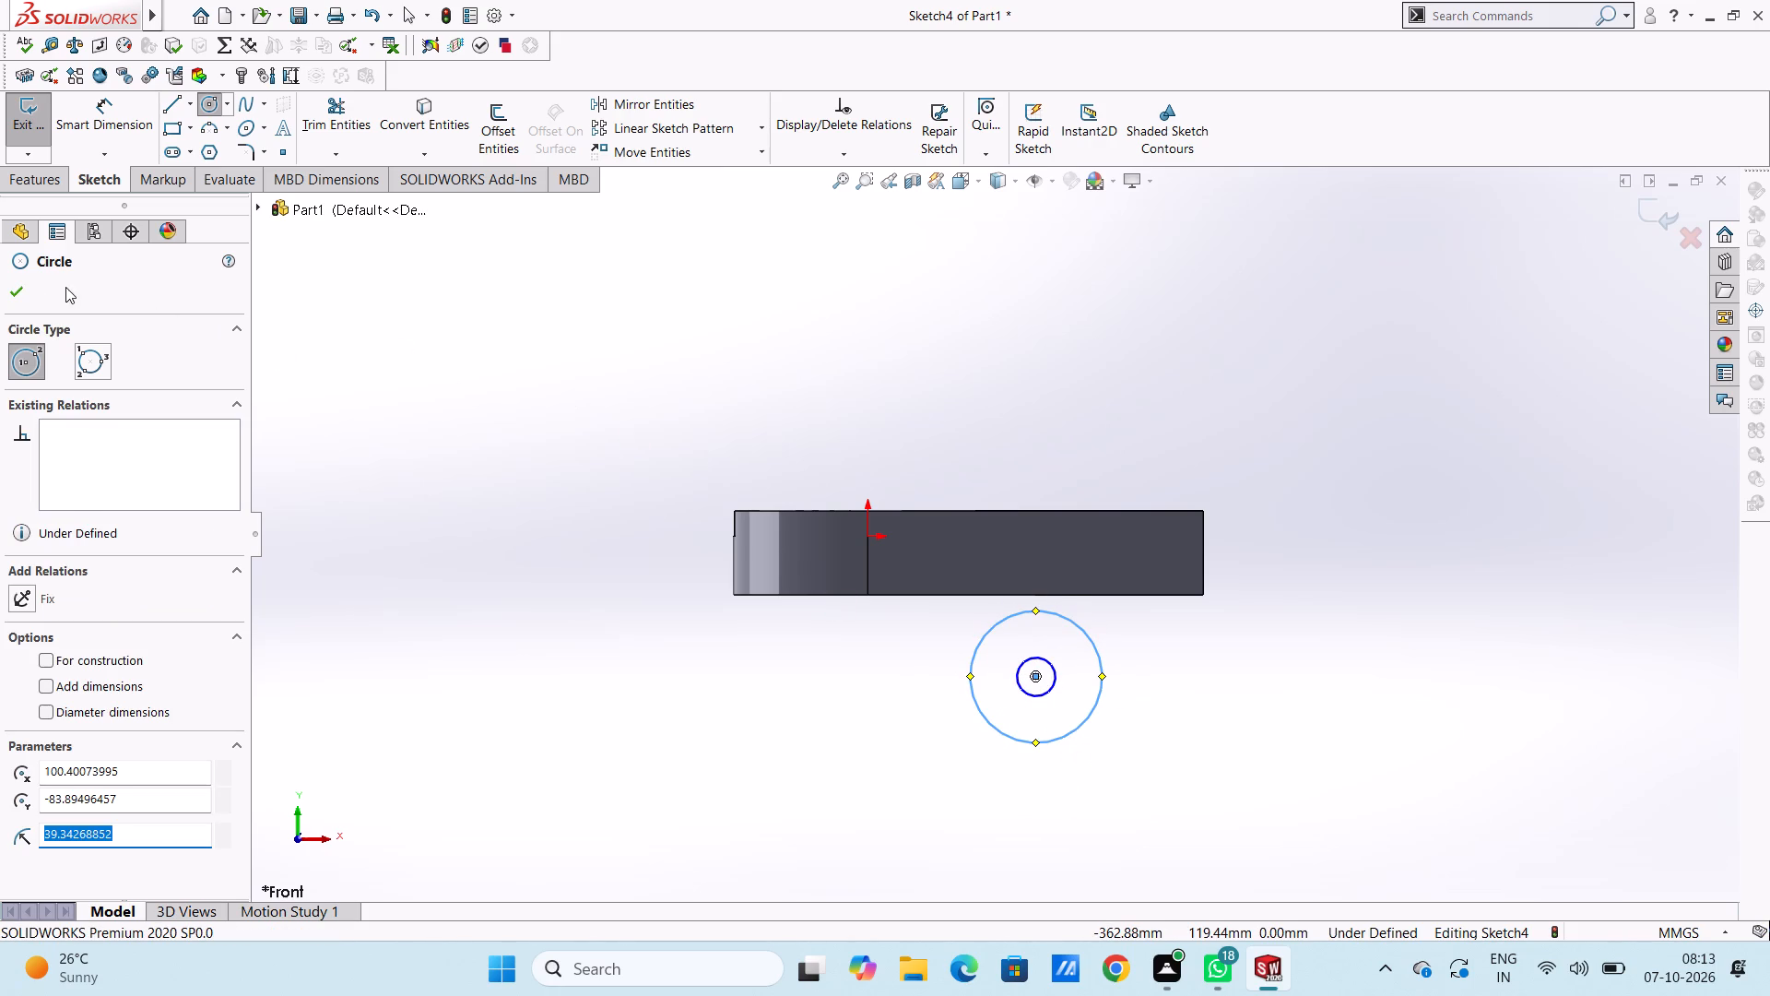
pyautogui.click(26, 290)
# Dimension the outer circle's diameter and set it to 50 mm.
pyautogui.click(141, 110)
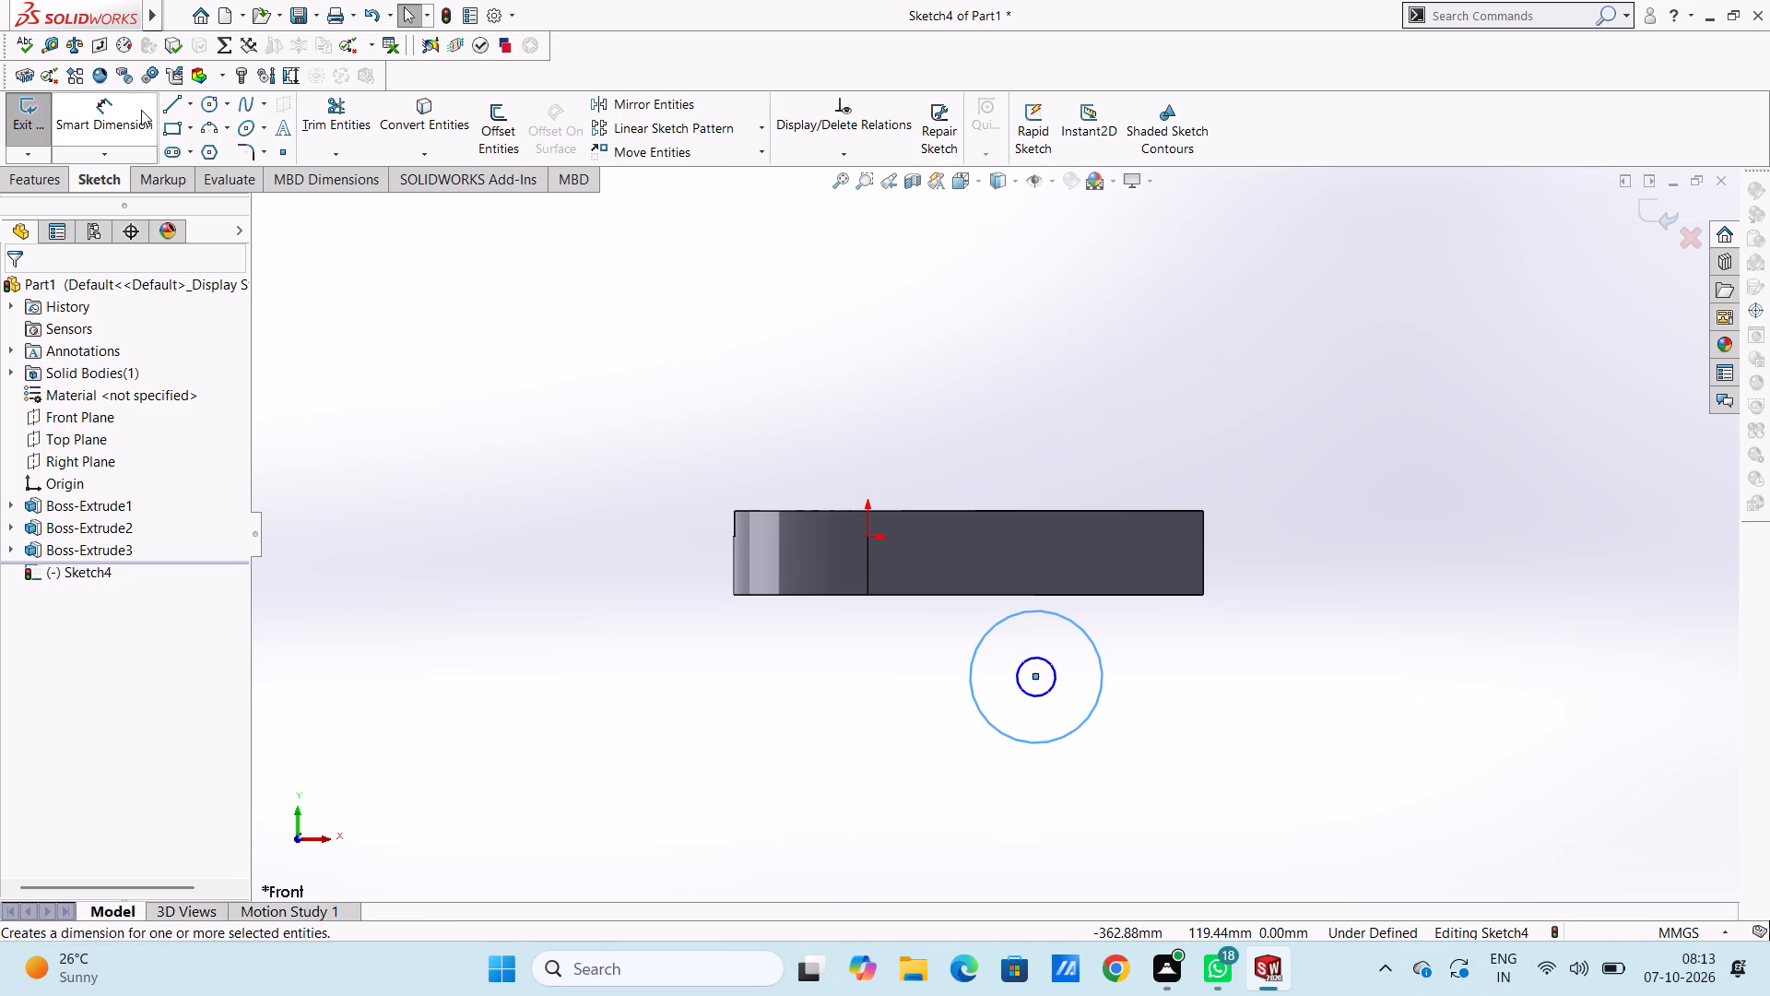
pyautogui.click(978, 708)
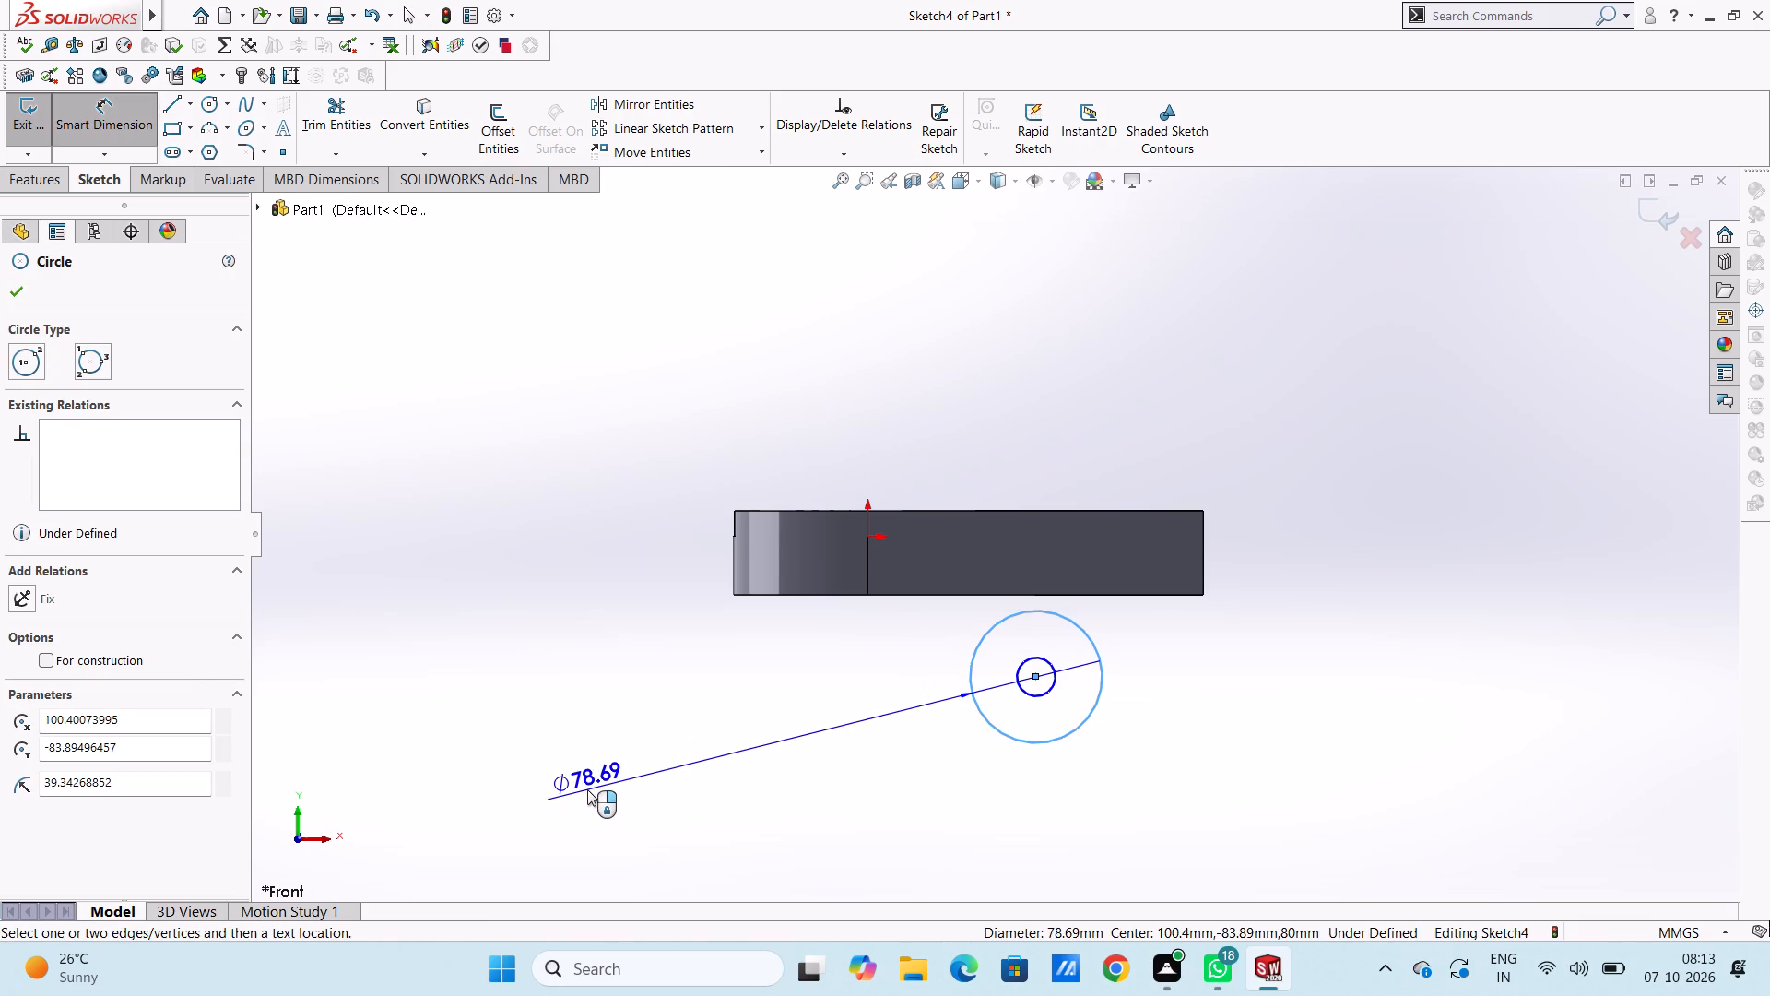
pyautogui.click(587, 789)
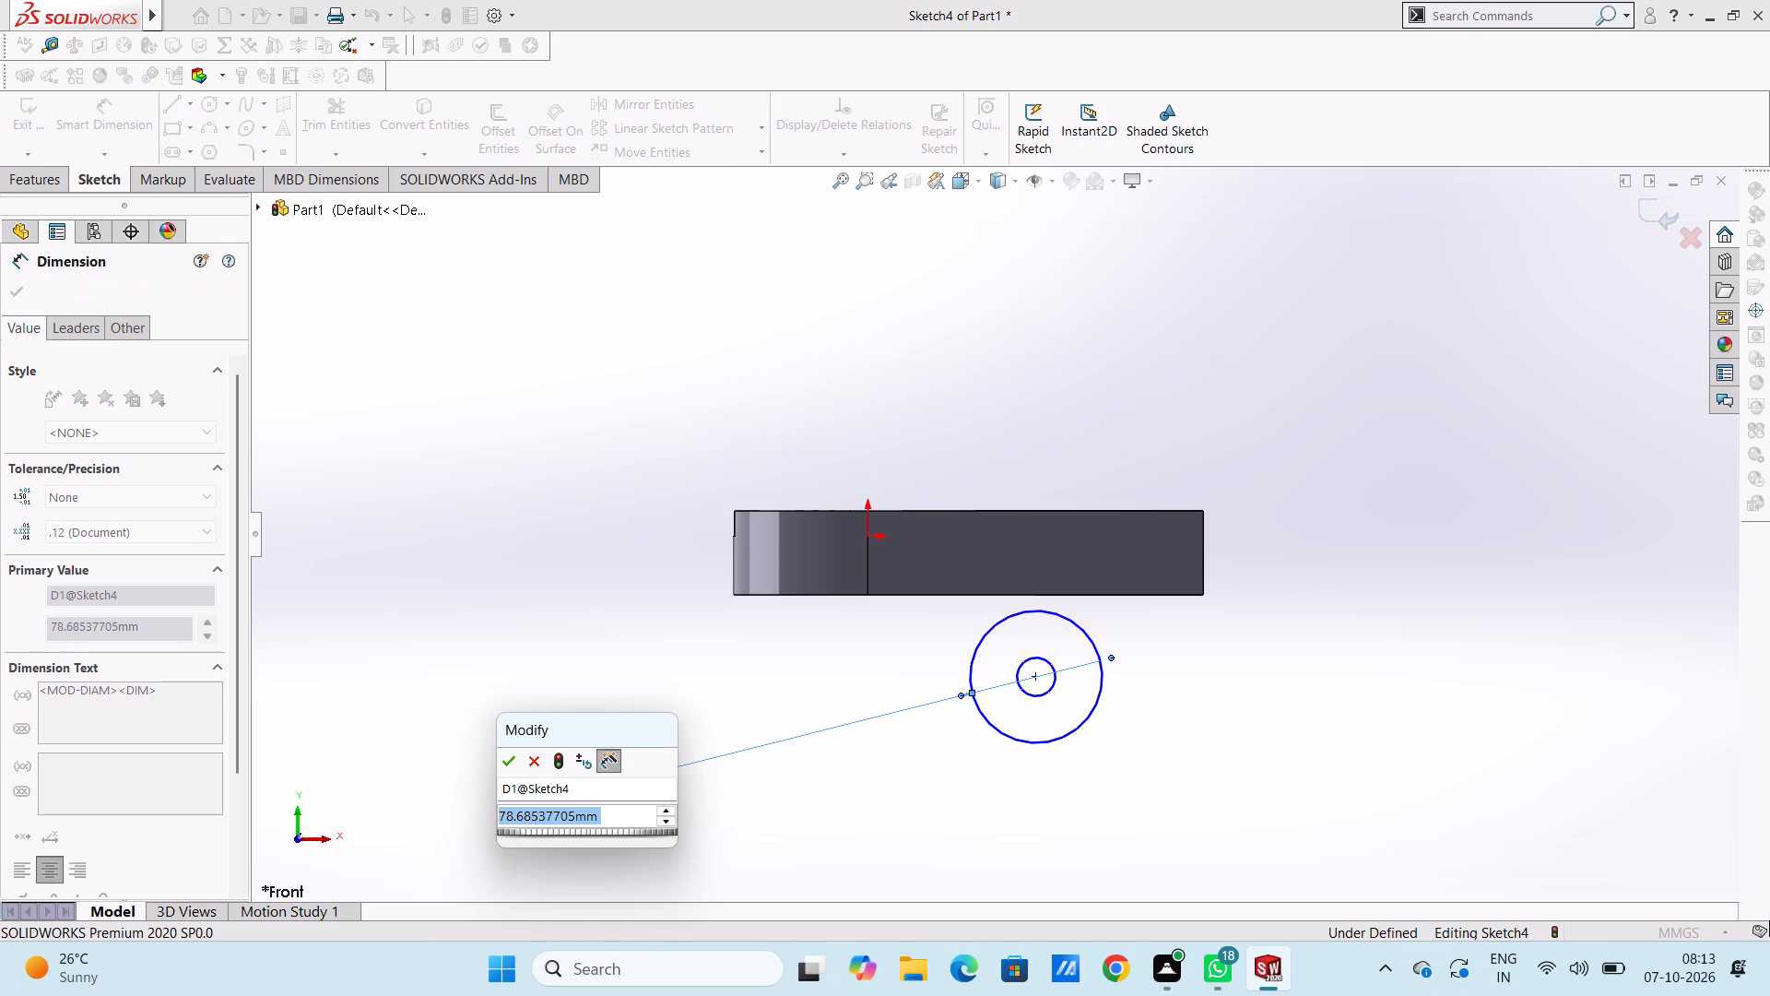
pyautogui.press('5')
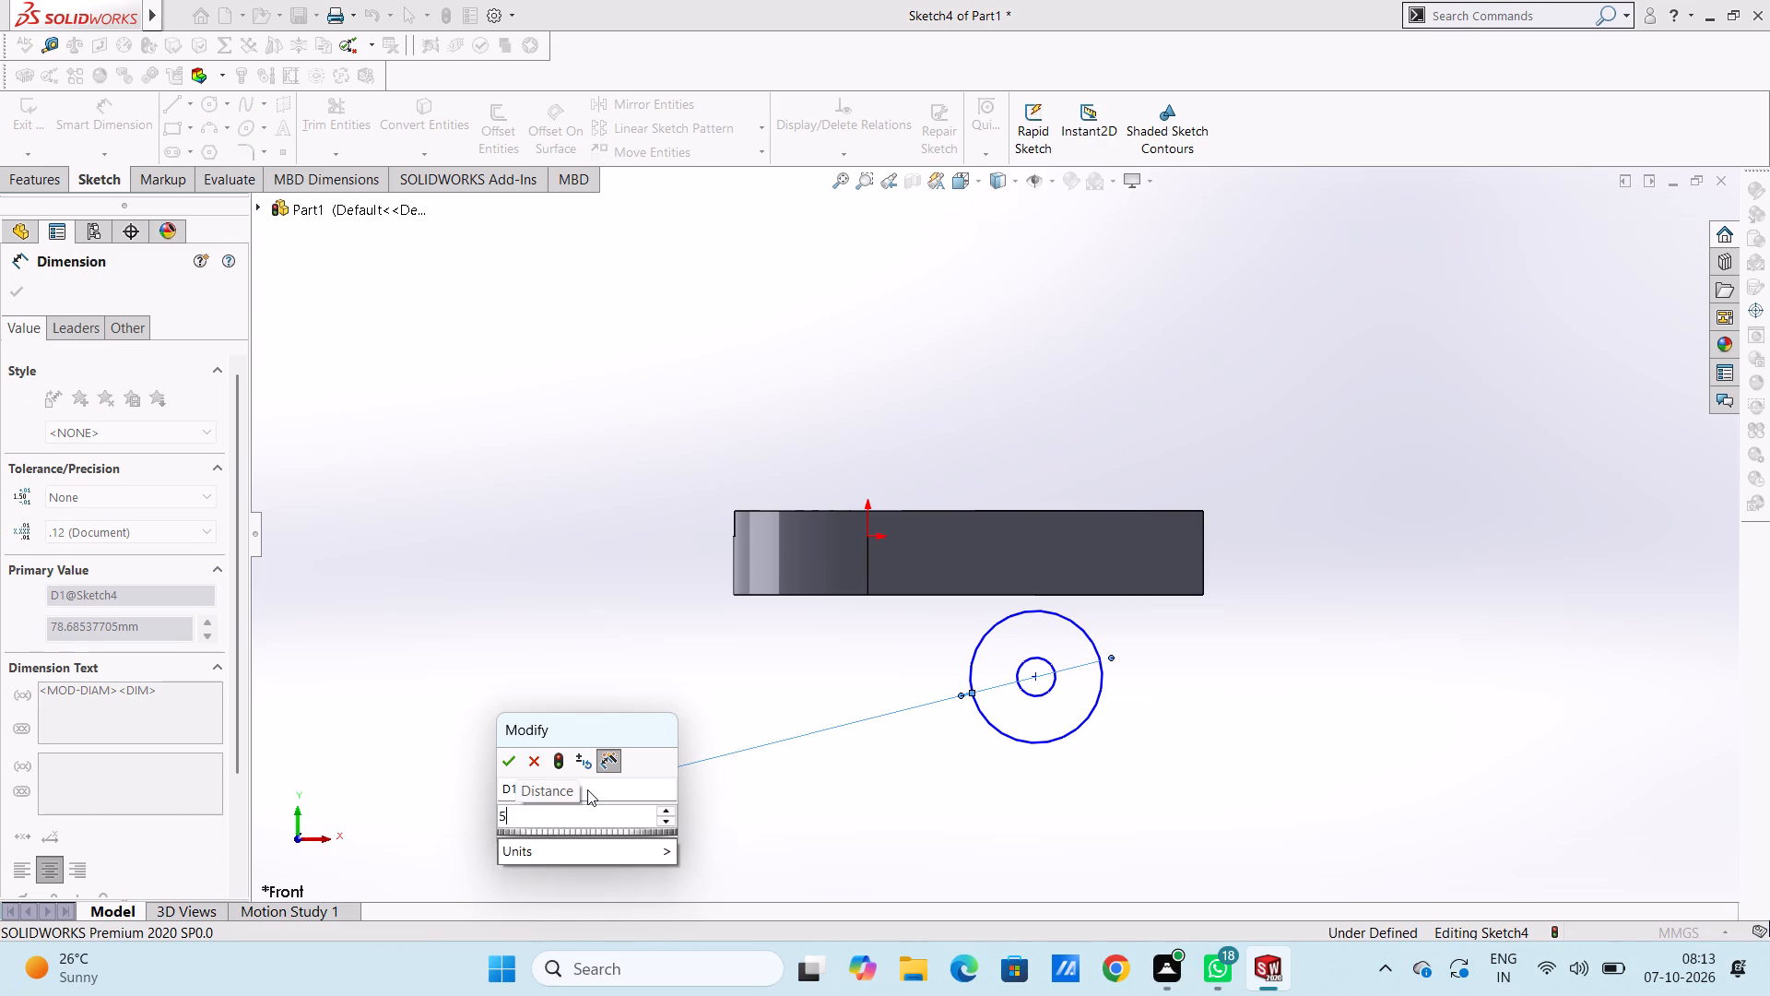
pyautogui.press('0')
pyautogui.press('Return')
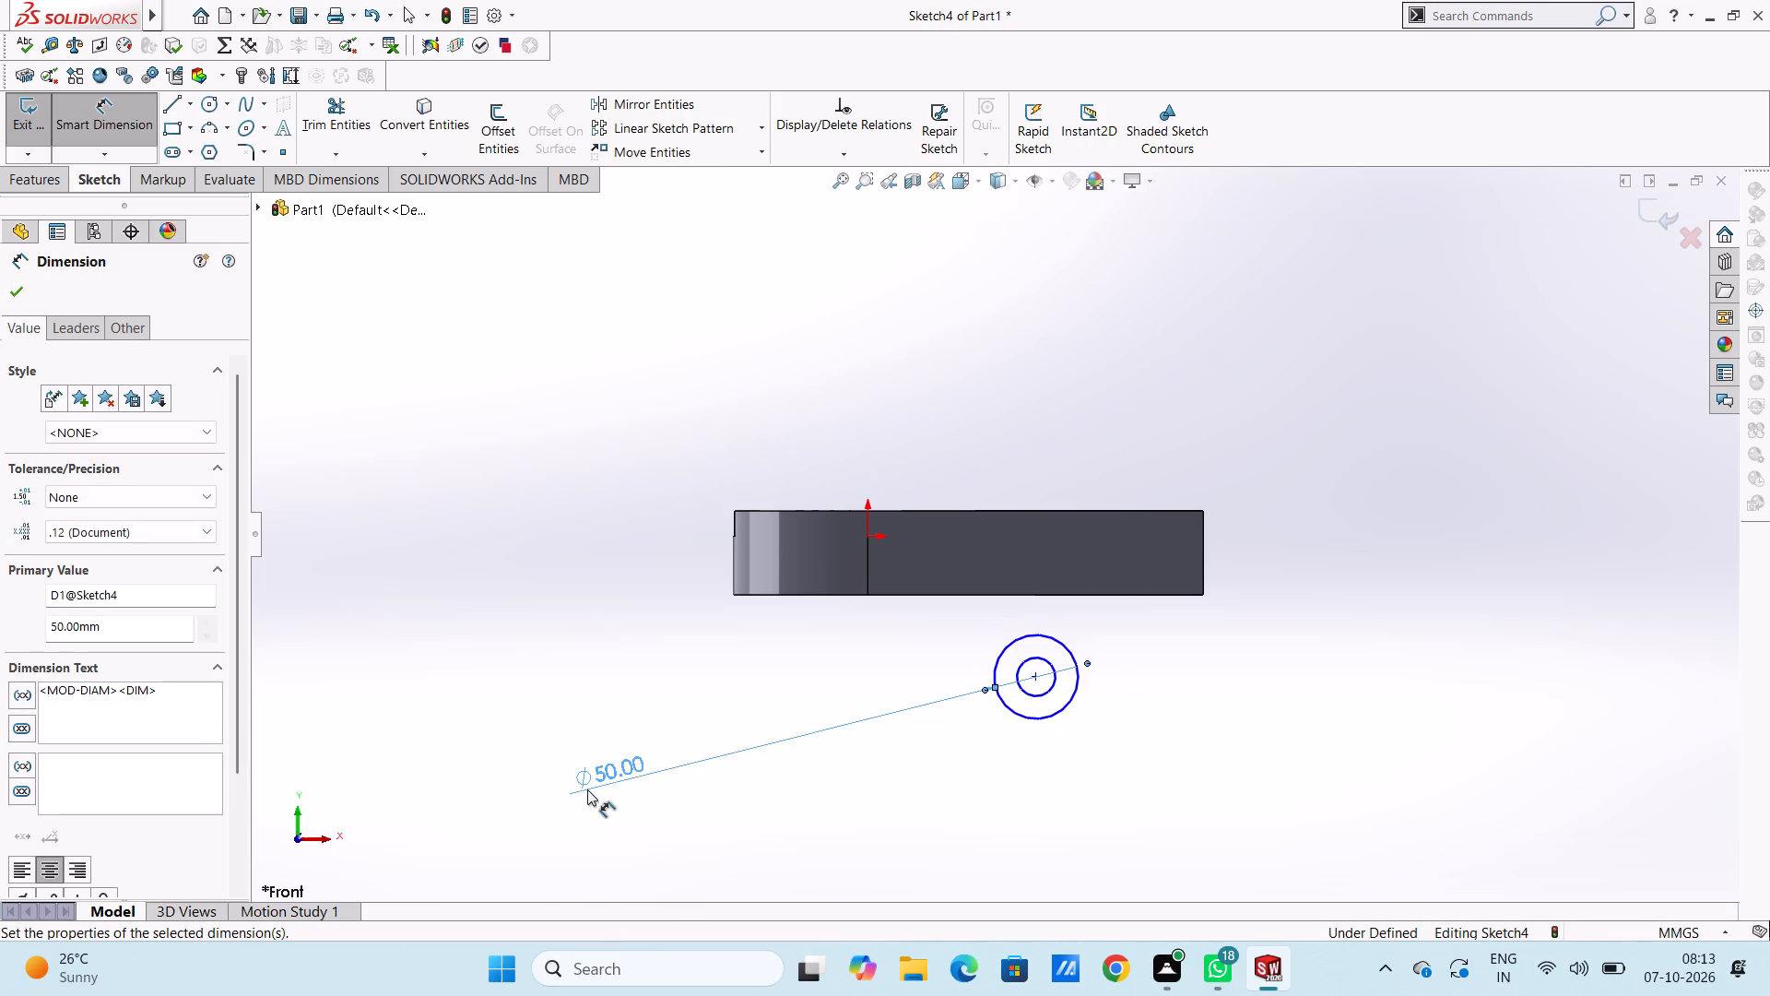
pyautogui.click(566, 604)
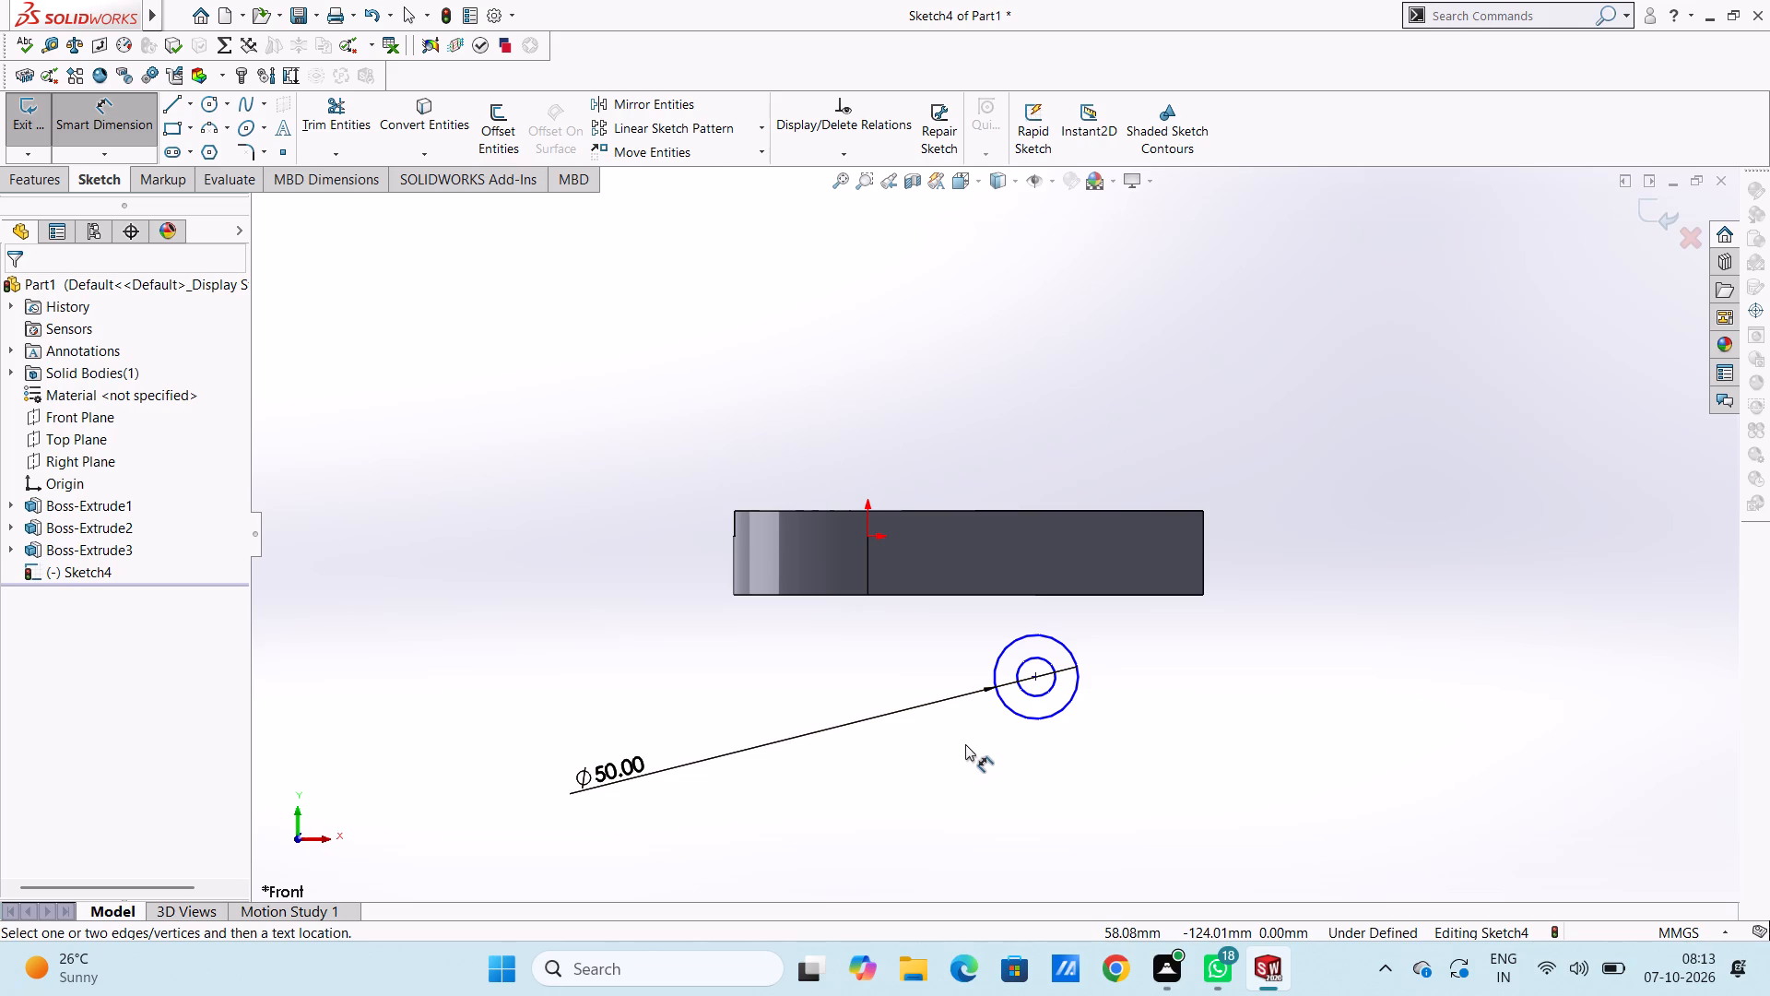
# Dimension the inner circle's diameter and set it to 20 mm.
pyautogui.click(1035, 699)
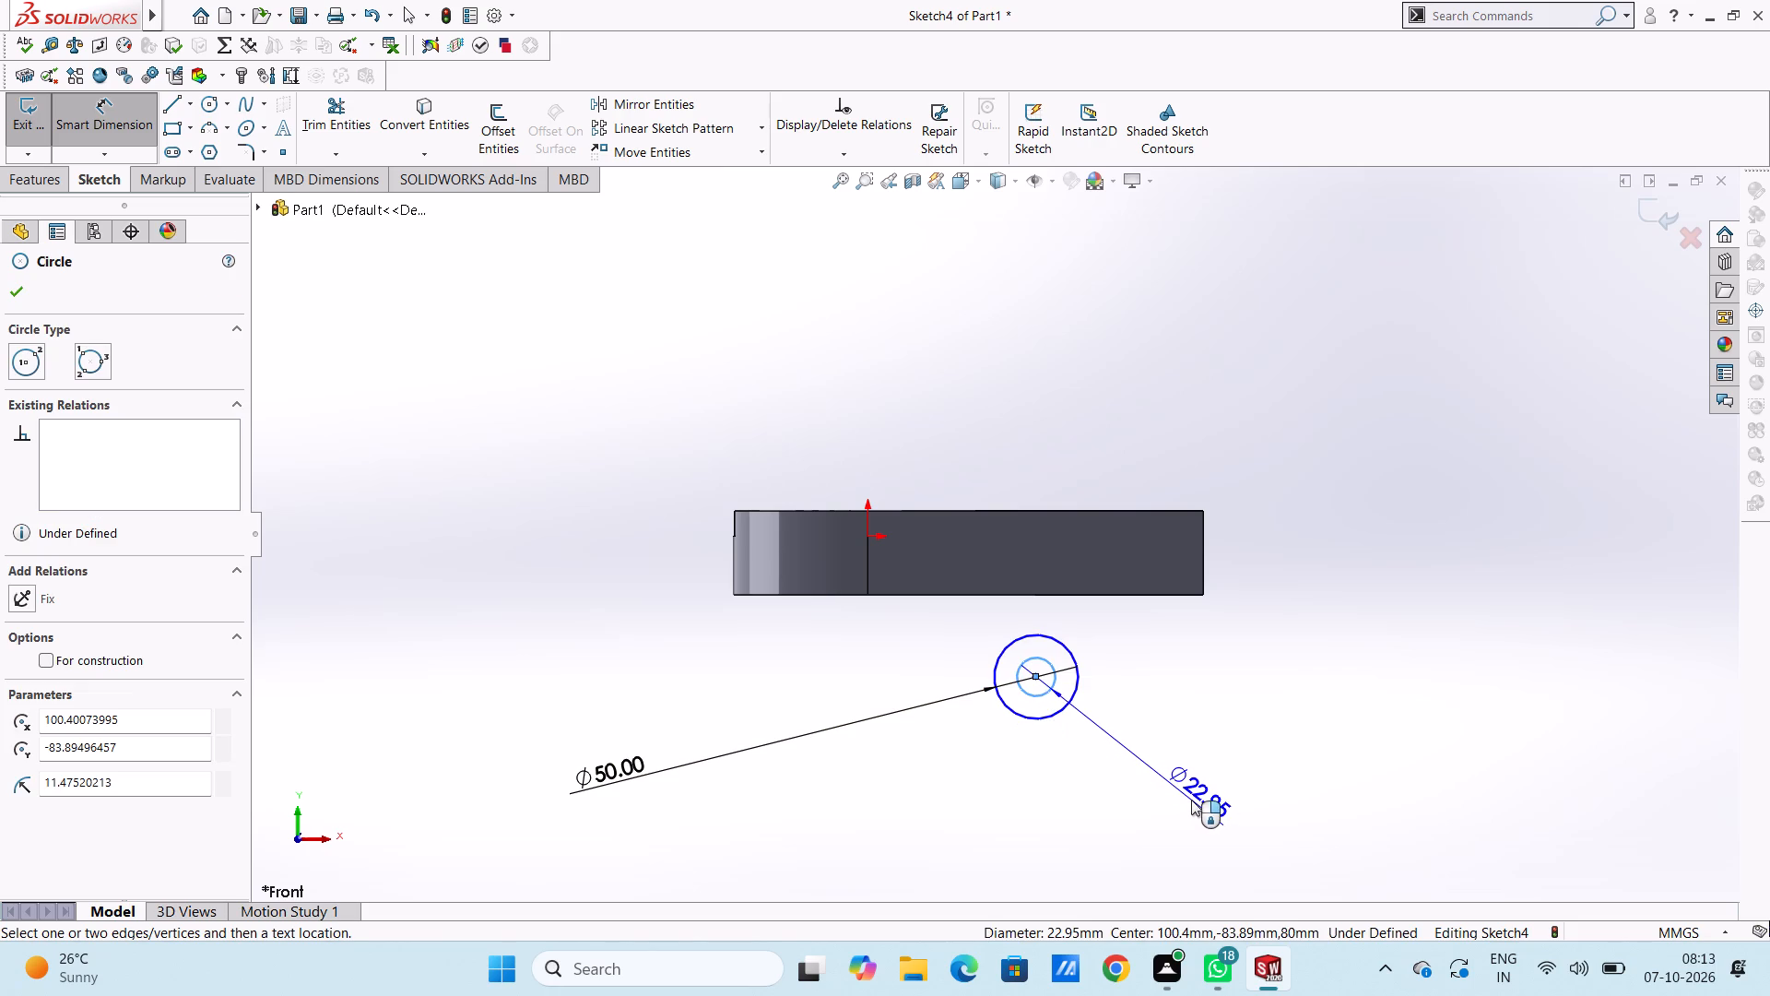
pyautogui.click(1191, 800)
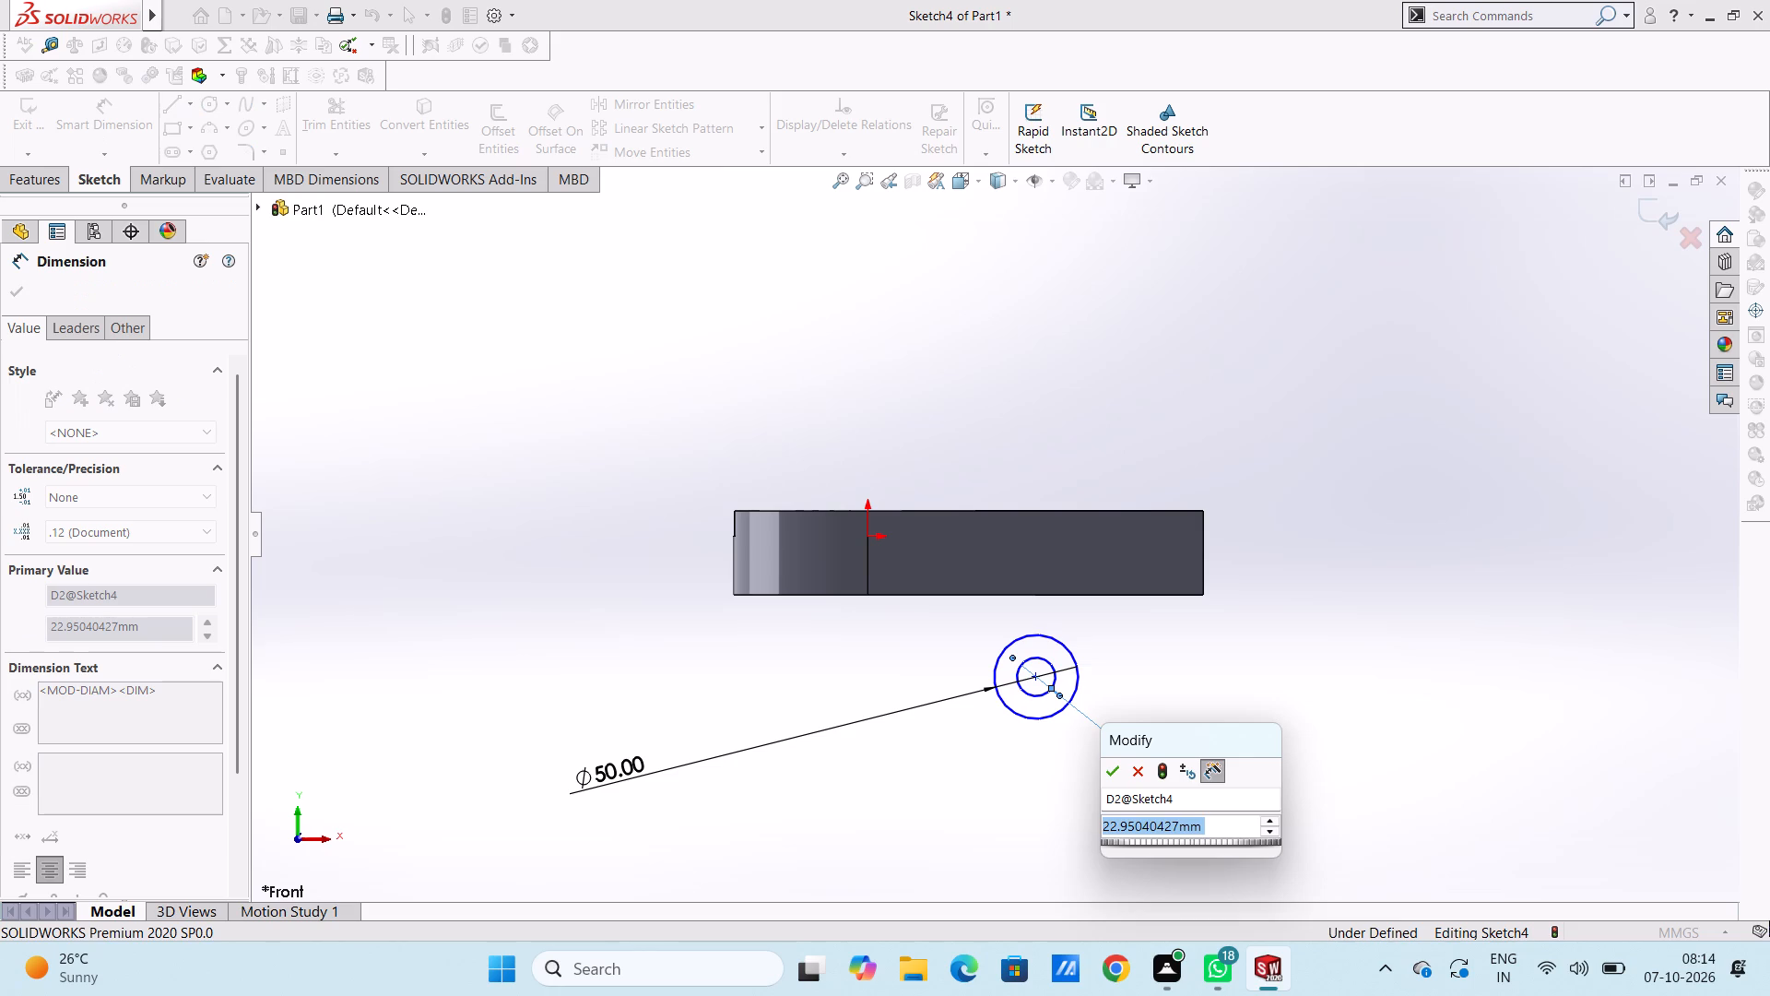
pyautogui.write('20')
pyautogui.press('Return')
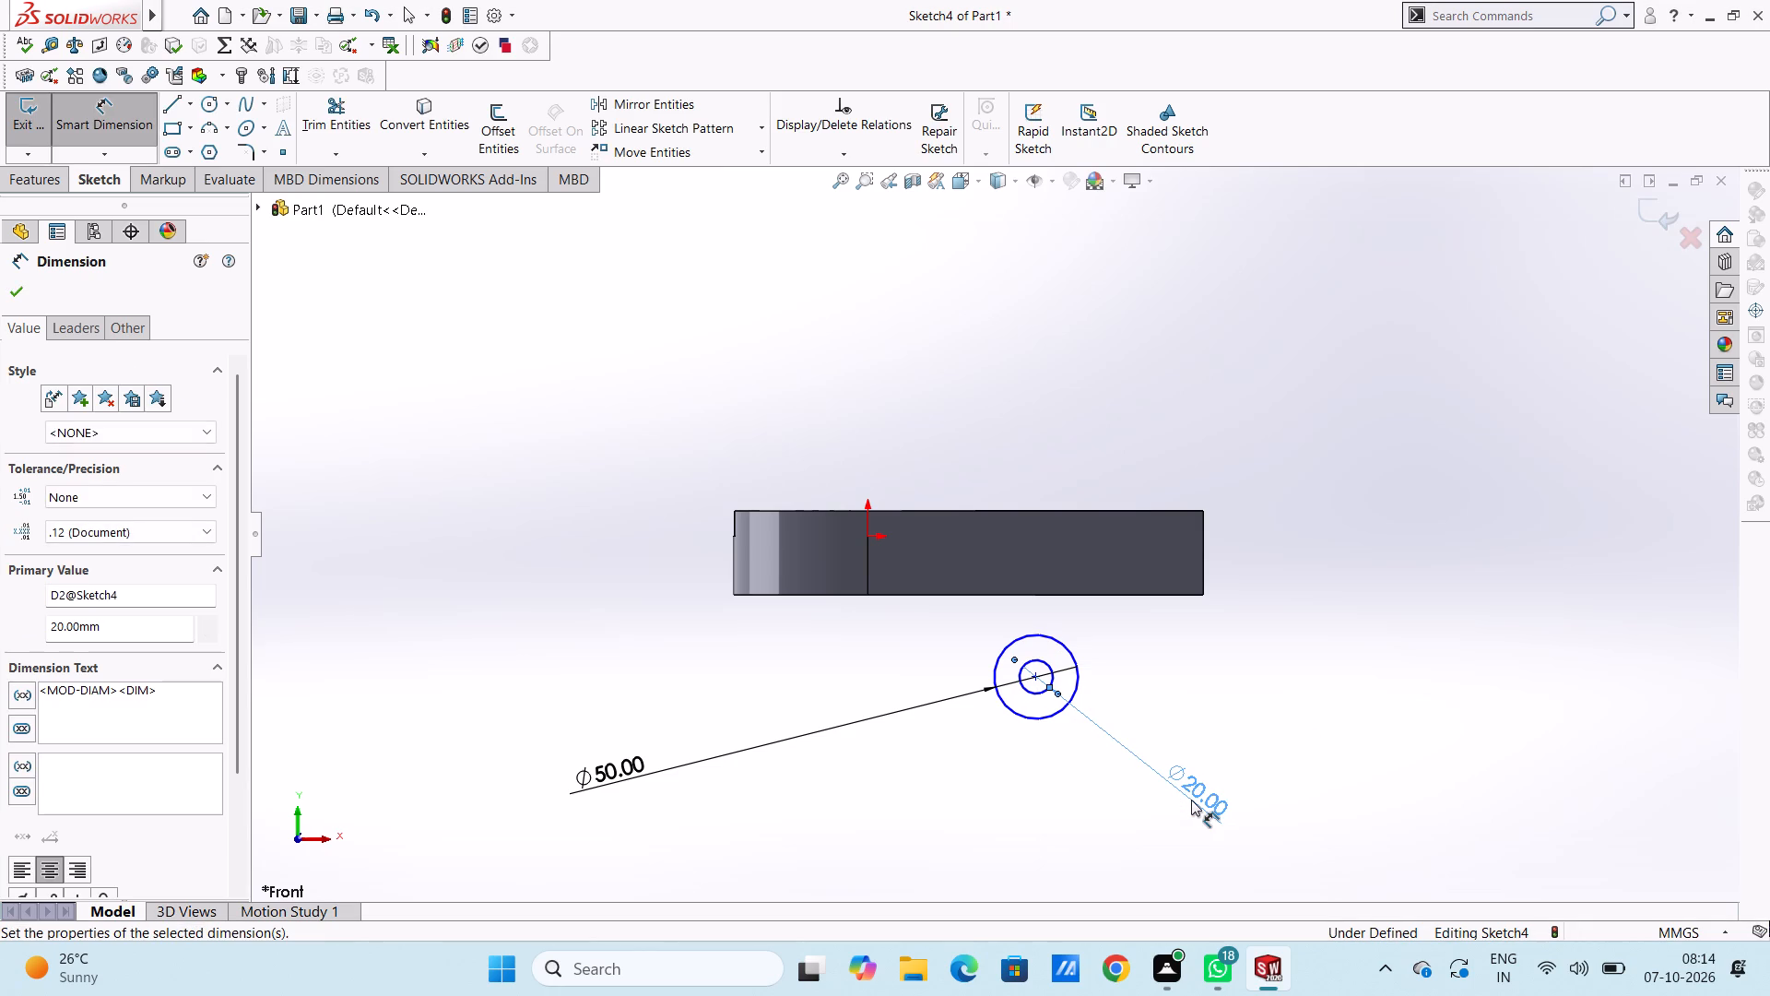
pyautogui.click(1372, 717)
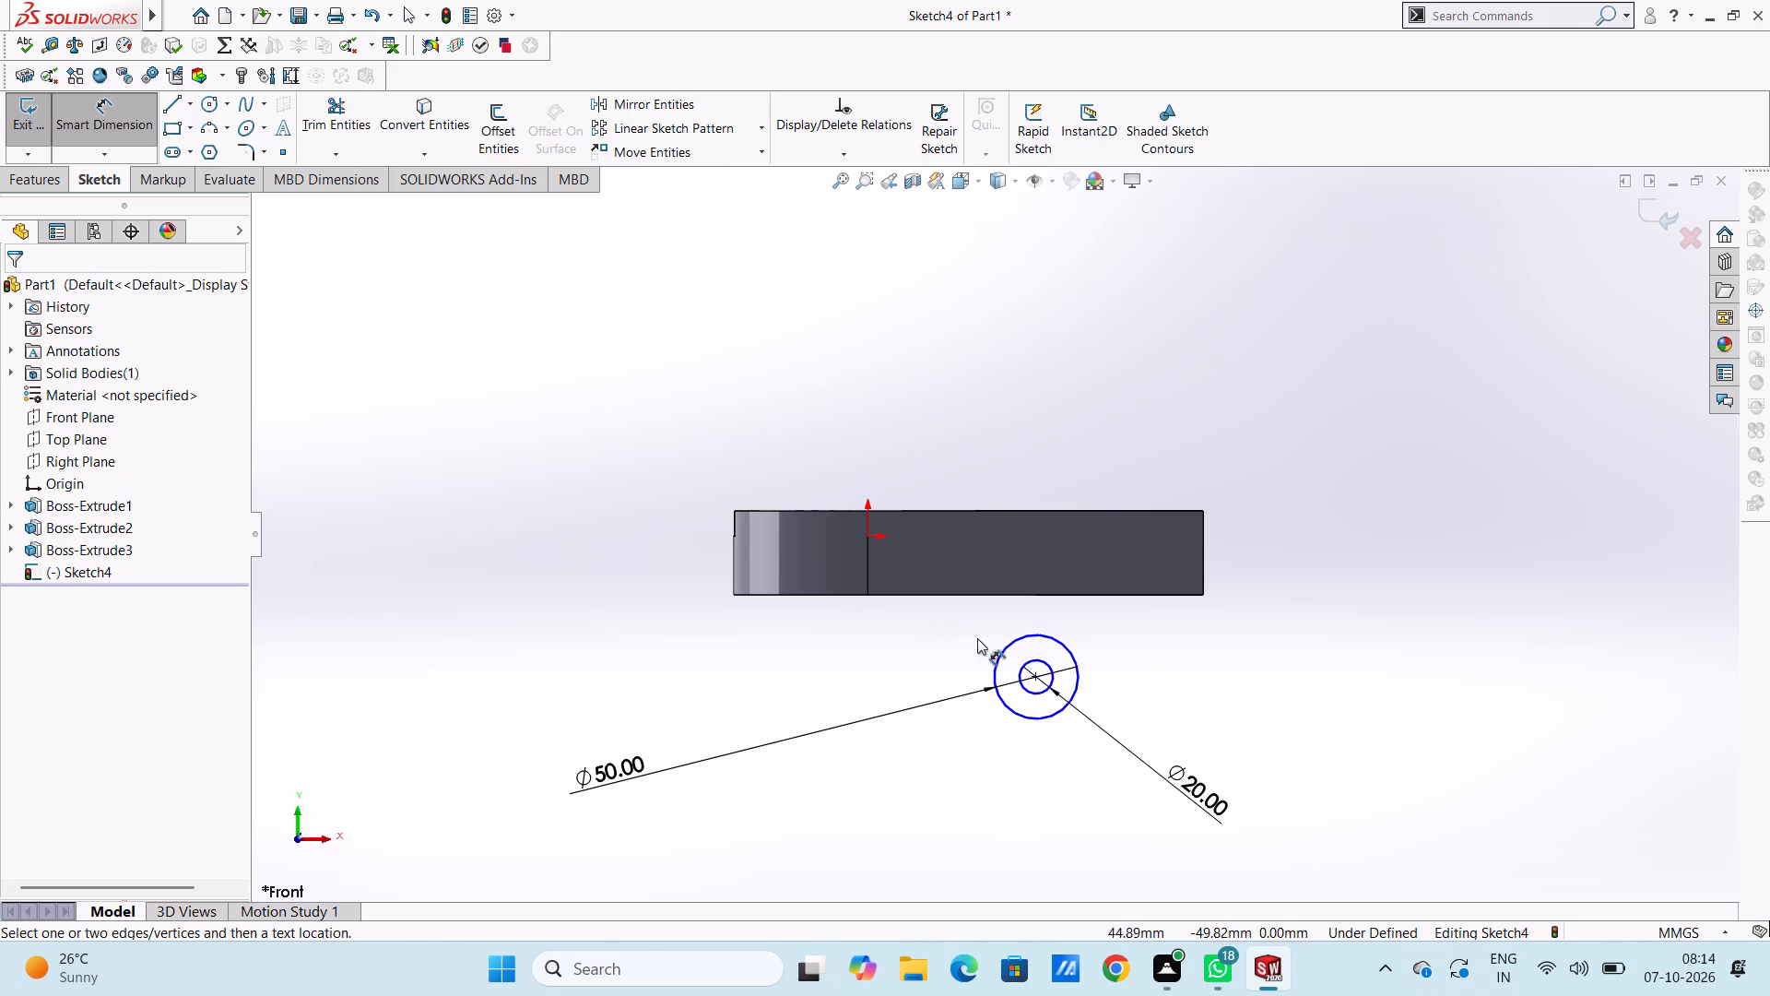
# Dimension the horizontal distance from the side face's vertical edge at the origin to the circles' centre and set it to 100 mm.
pyautogui.scroll(1, 1018, 668)
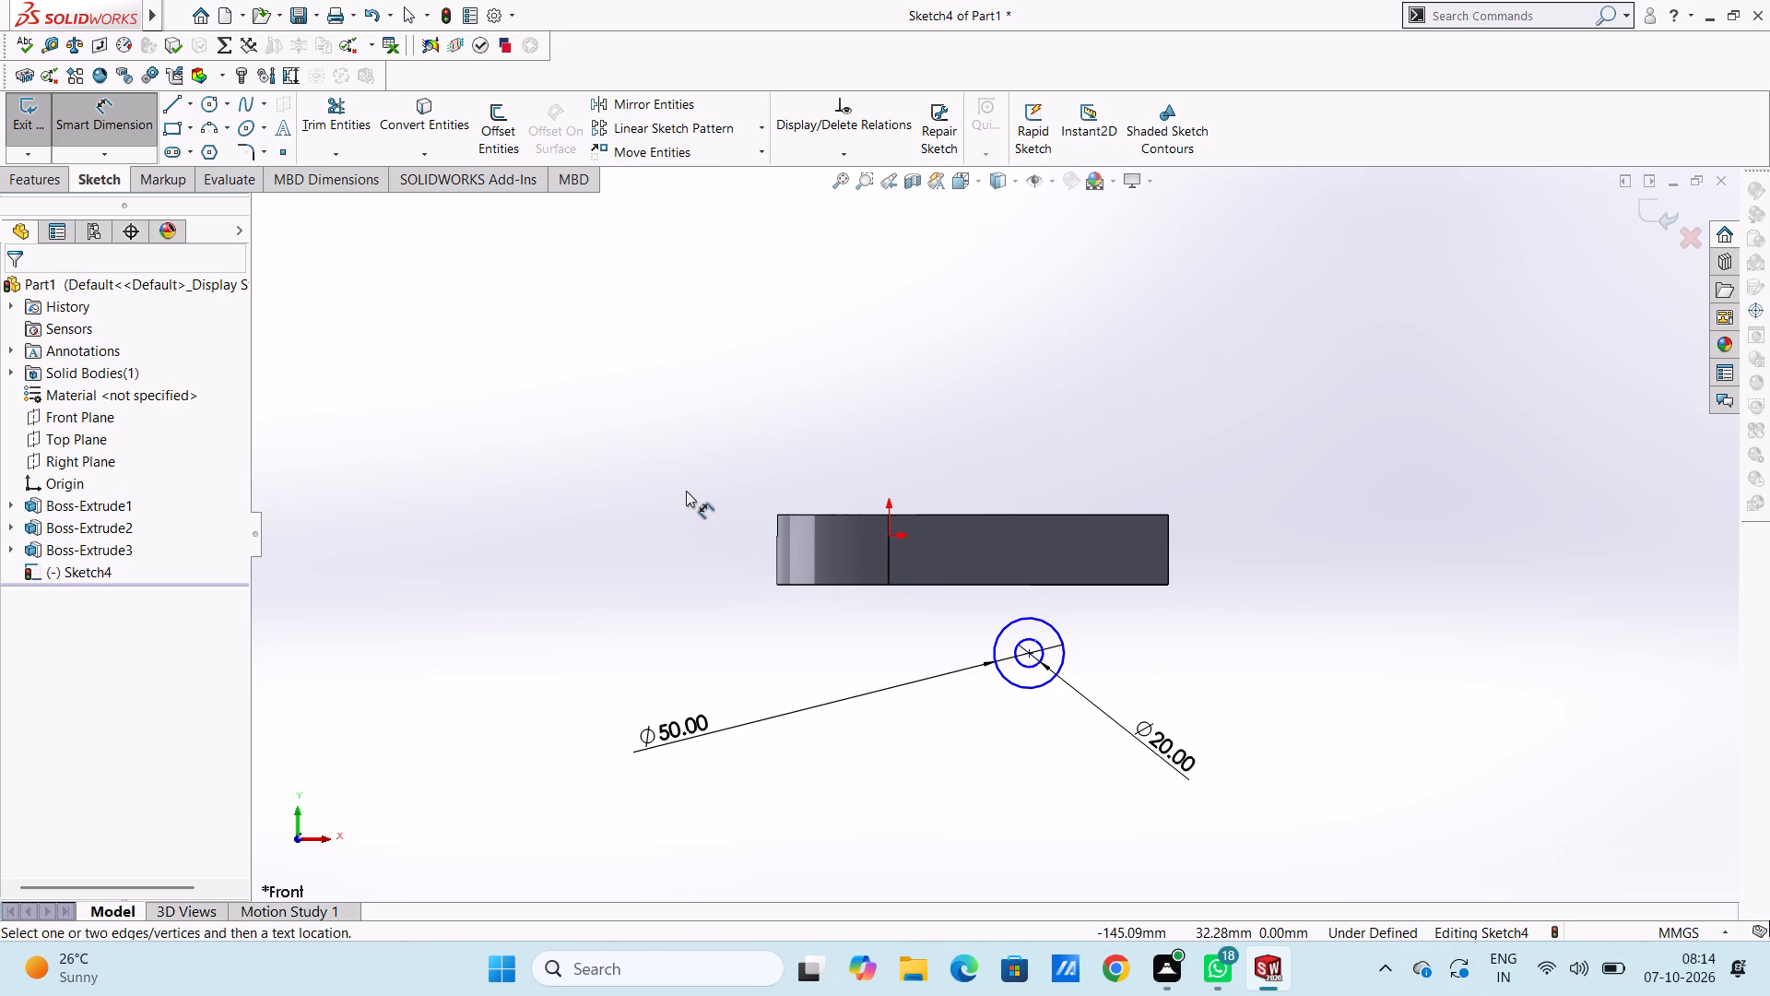
pyautogui.click(891, 550)
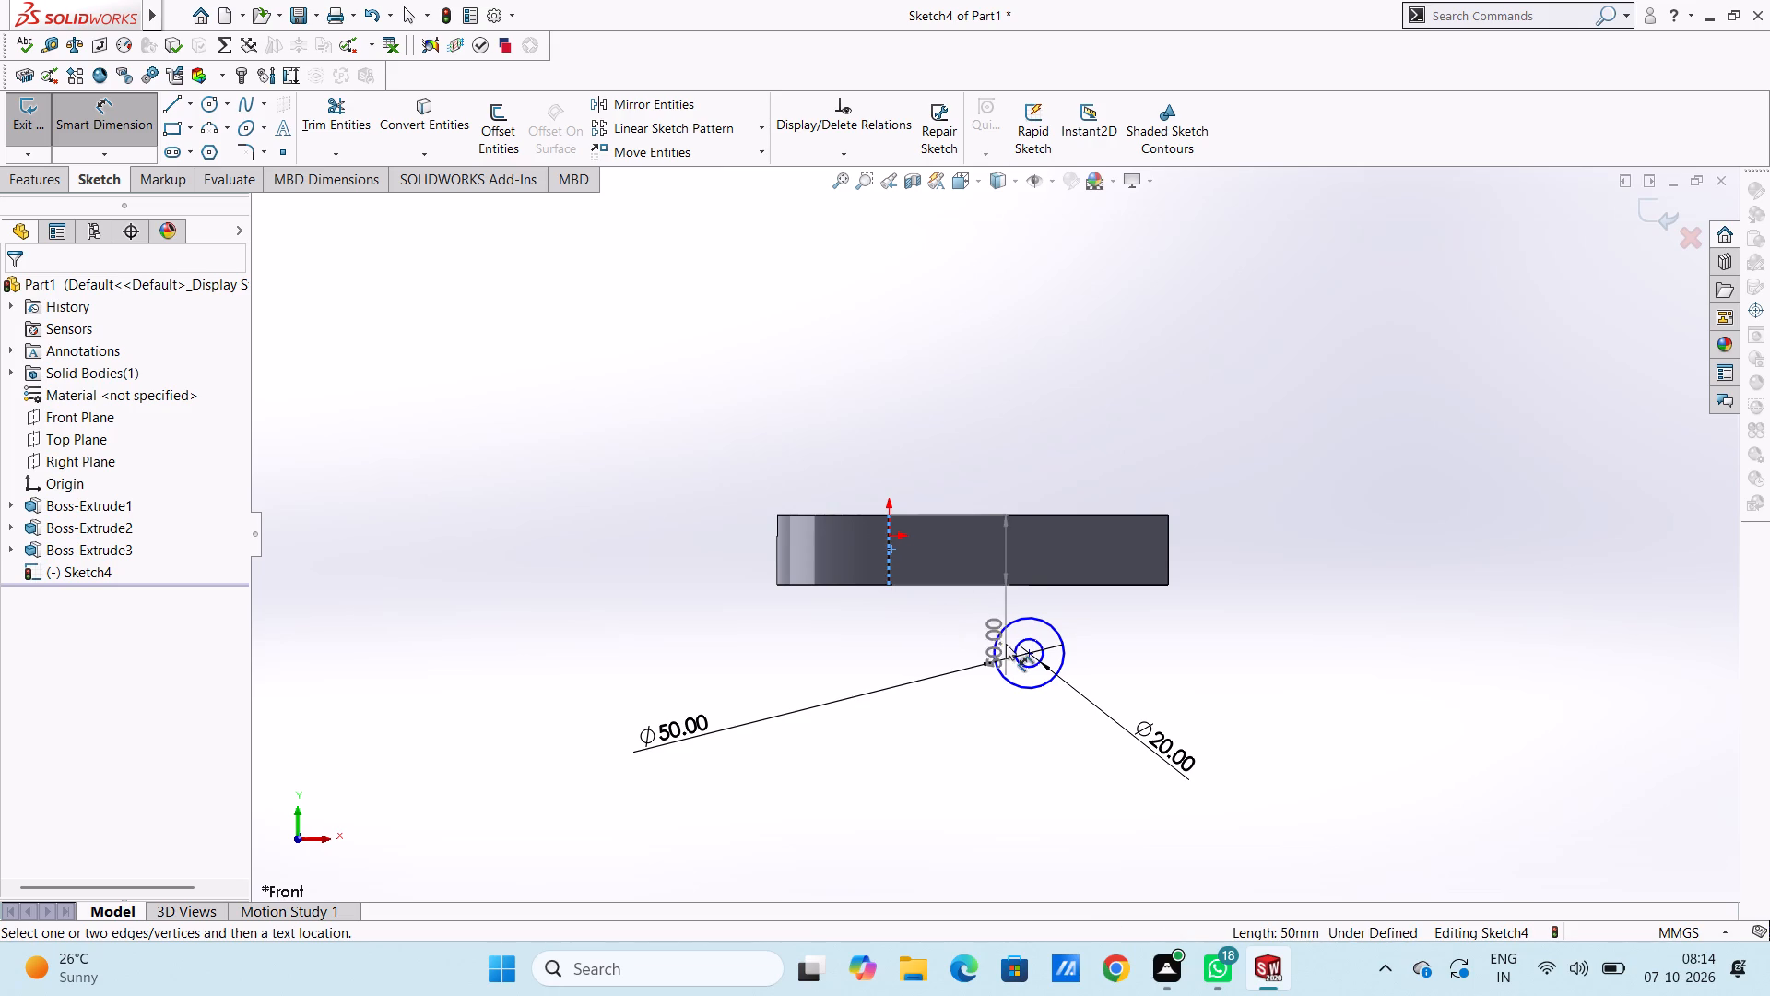
pyautogui.click(1033, 658)
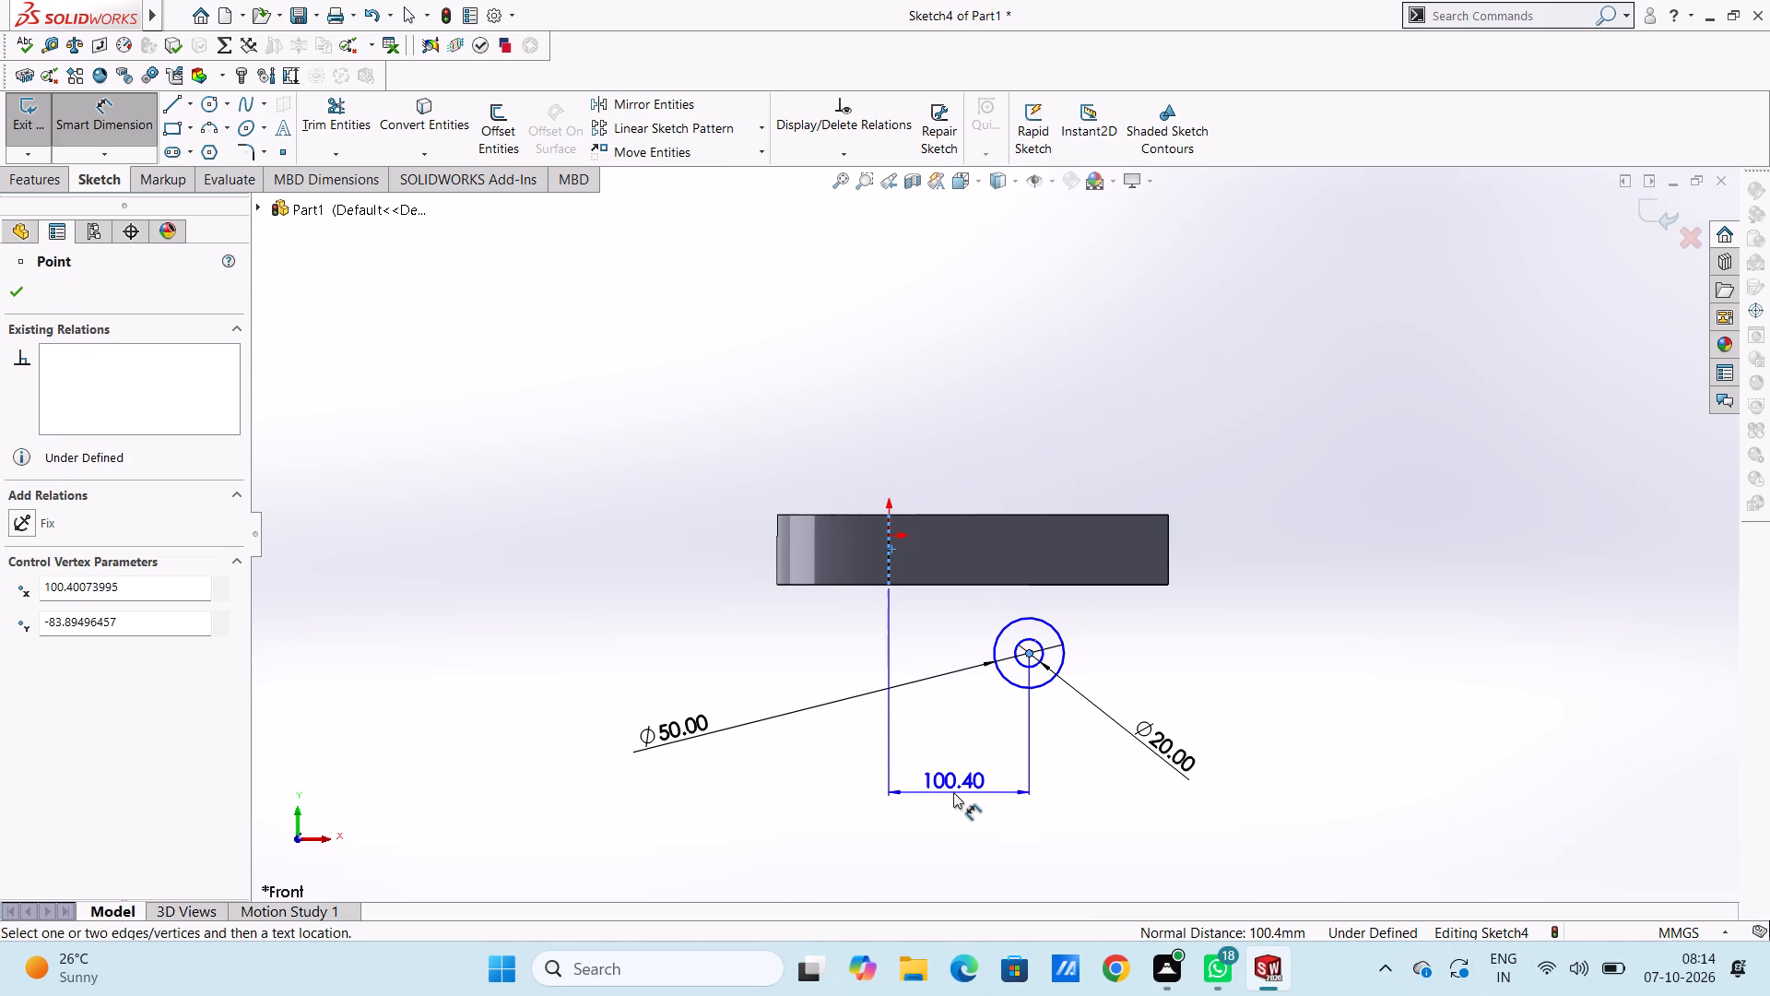
pyautogui.click(953, 792)
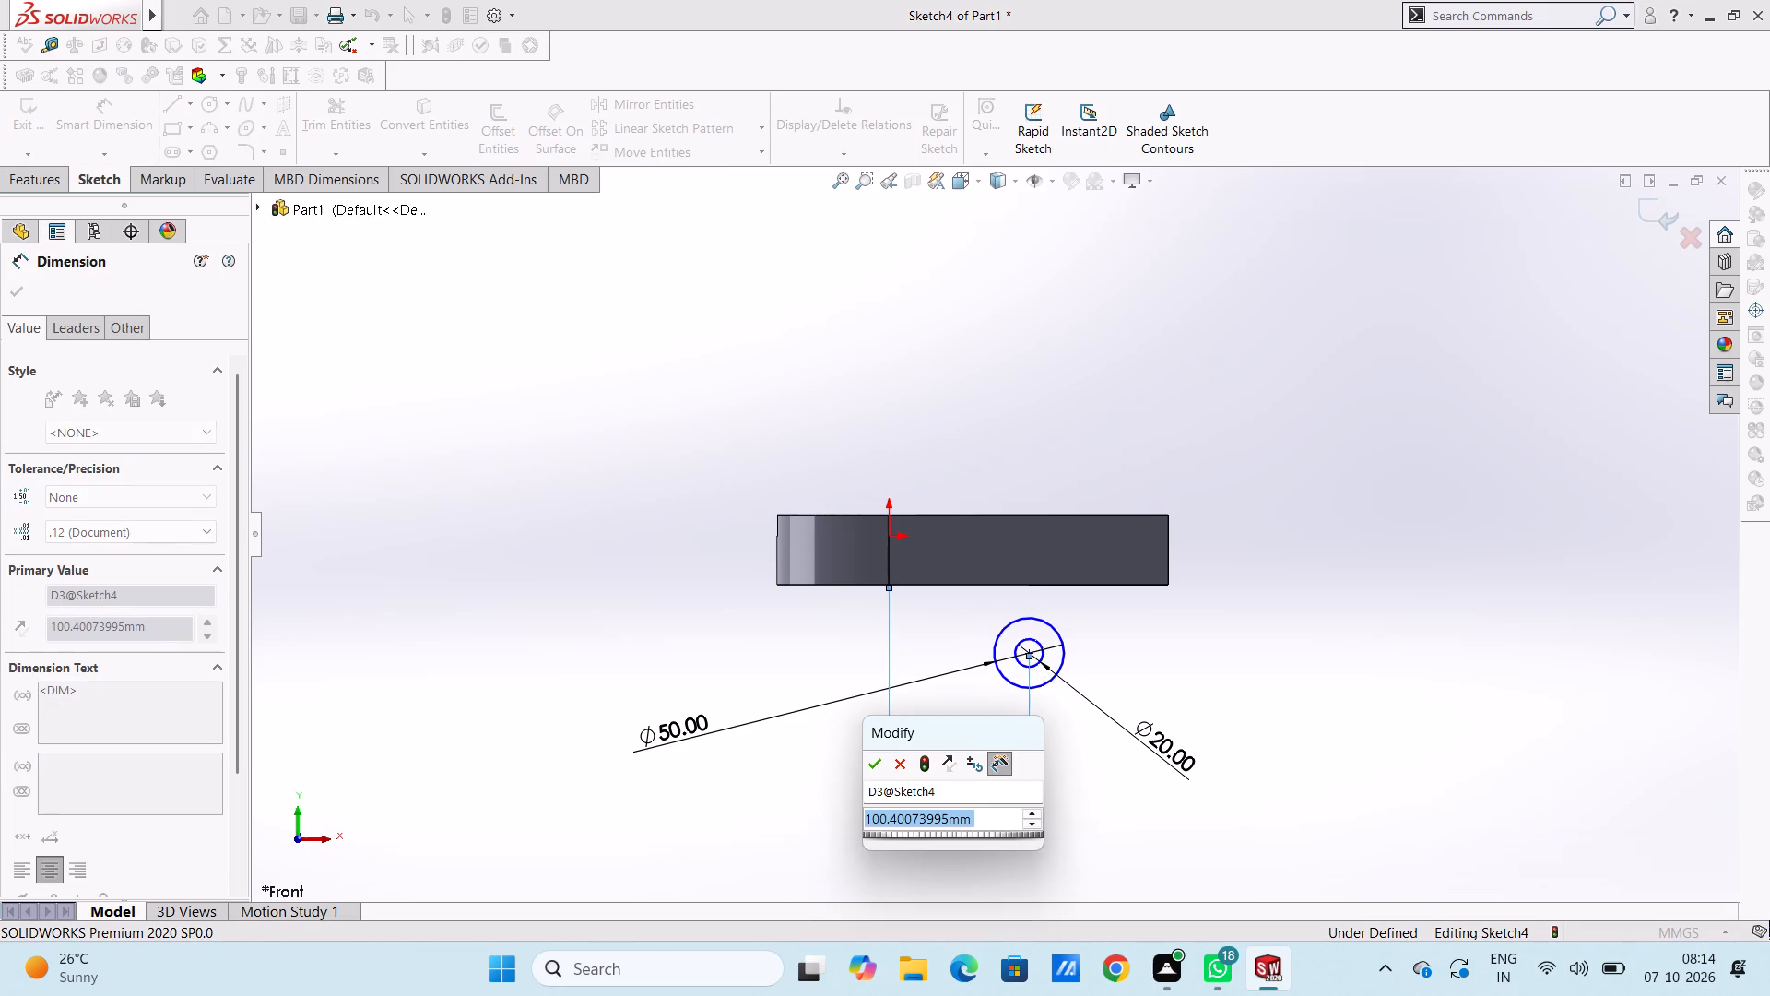
pyautogui.write('100')
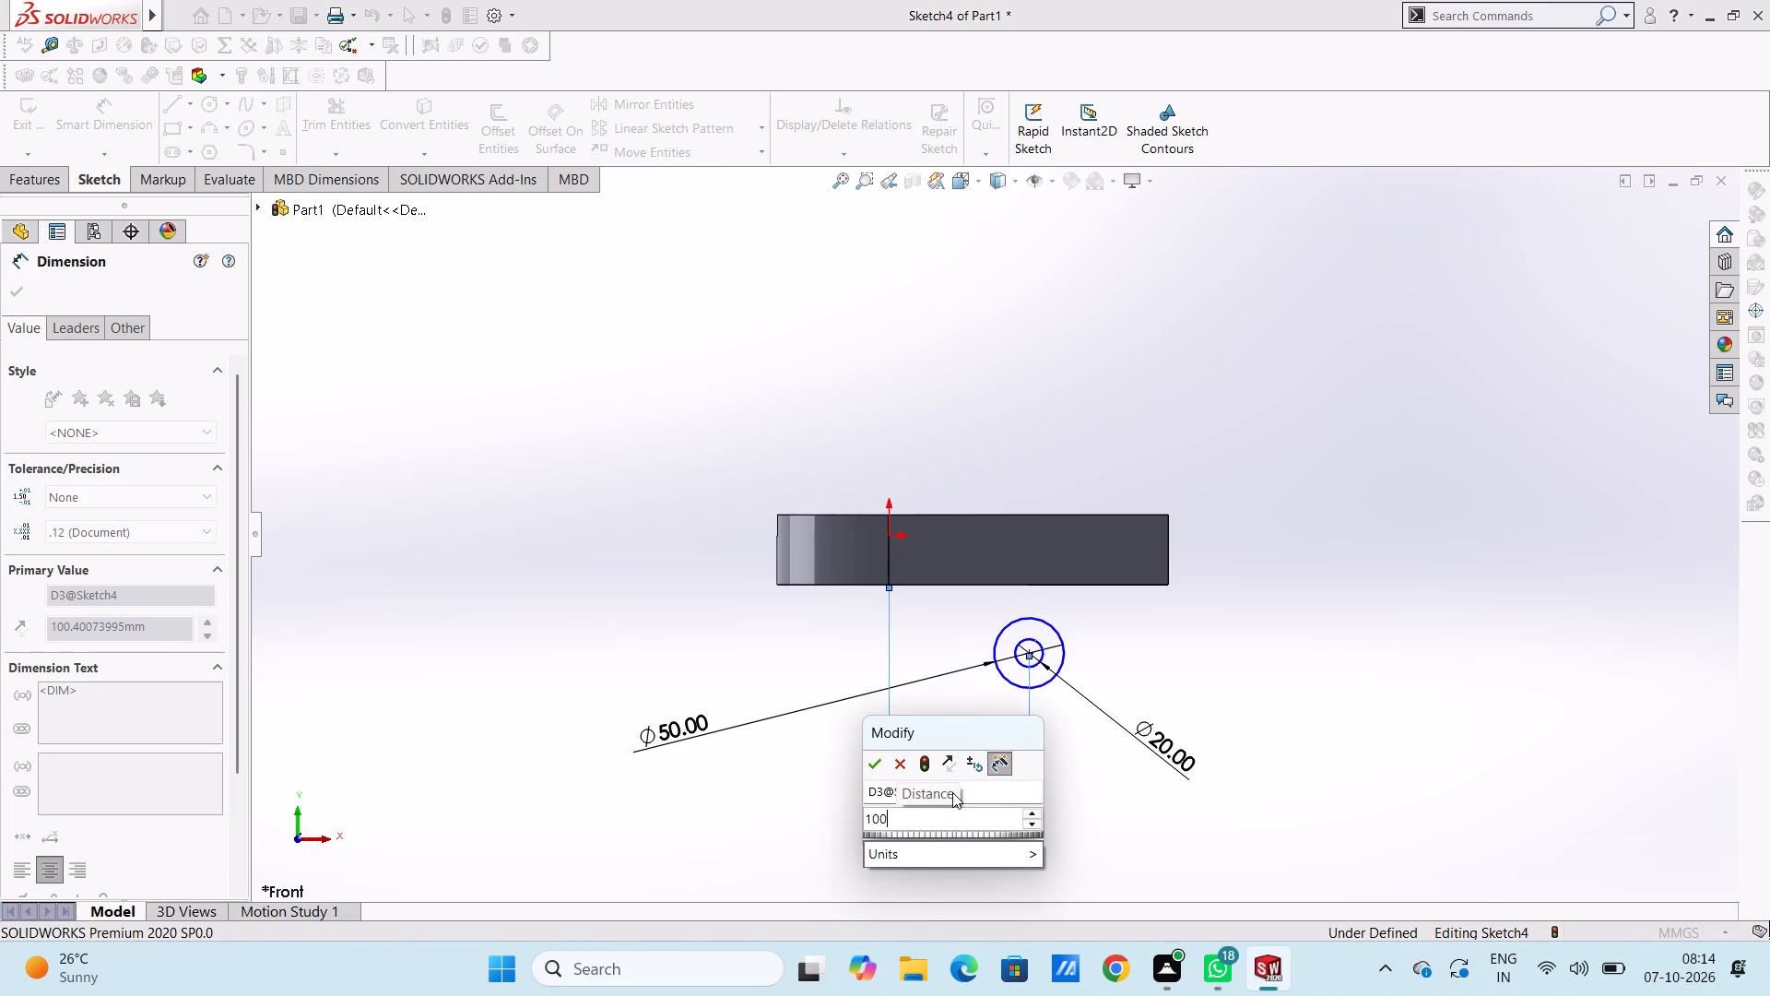
pyautogui.press('Return')
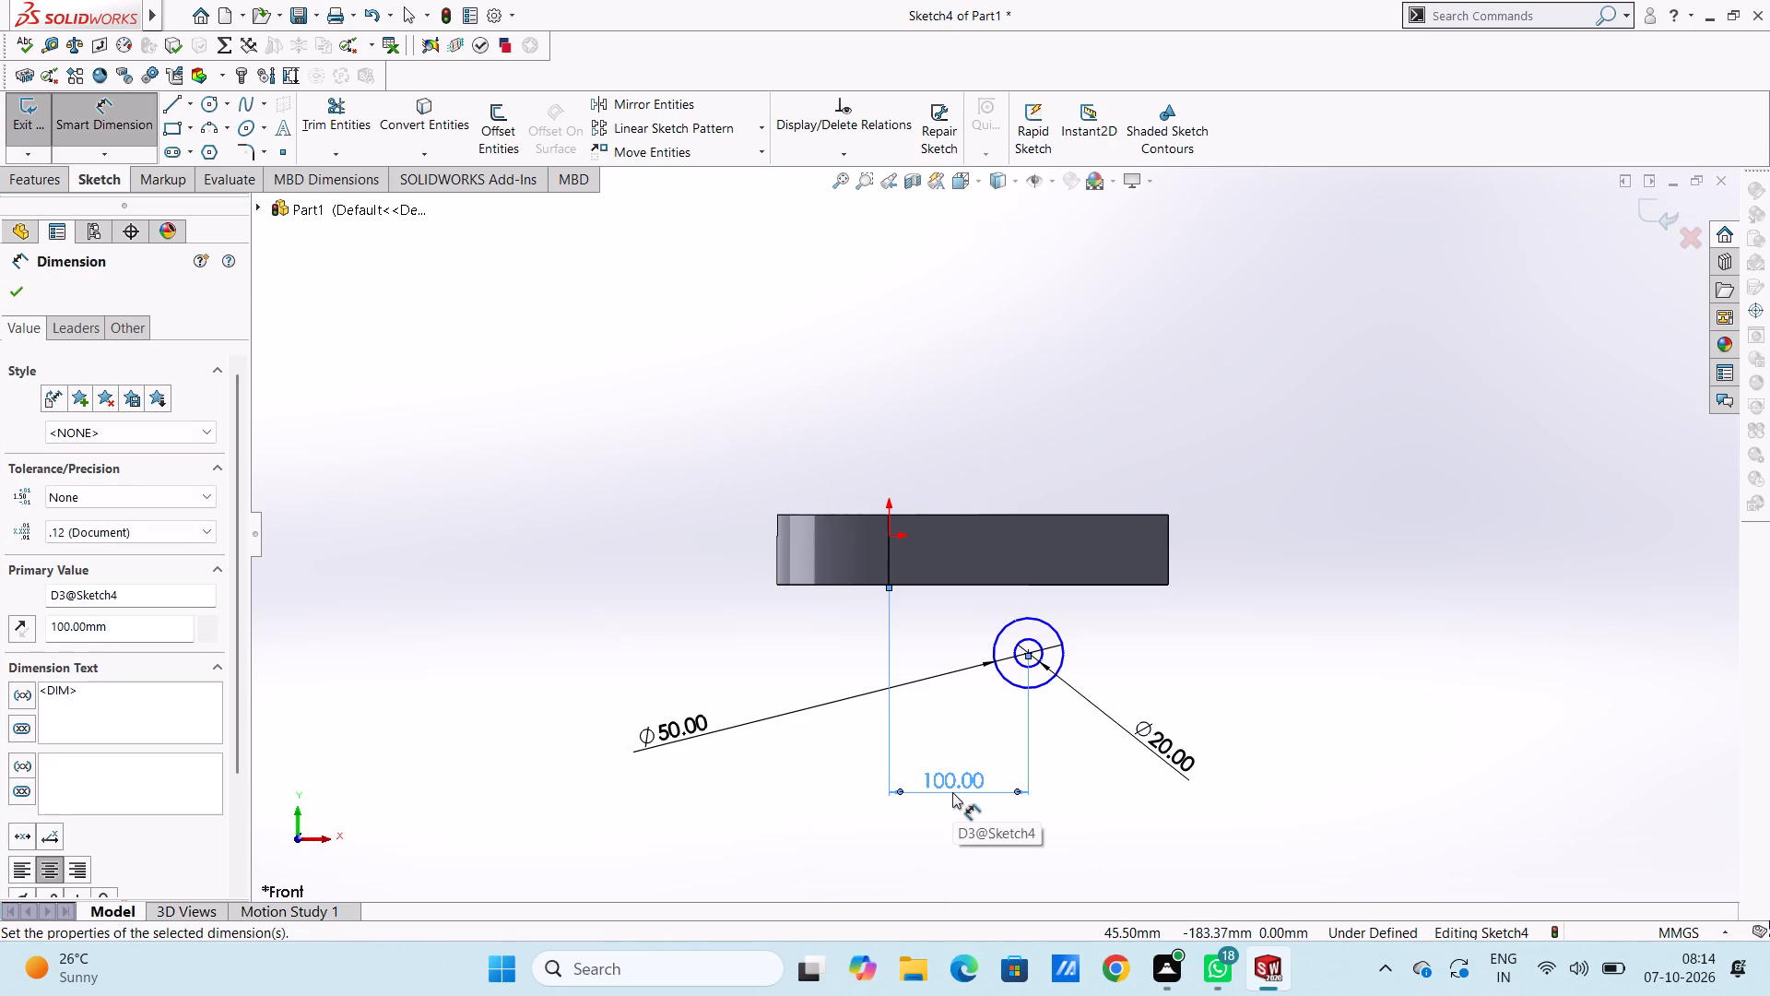
pyautogui.click(811, 666)
# Dimension the vertical distance from the side face's bottom edge to the circles' centre and set it to 36.5 mm.
pyautogui.scroll(-4, 1000, 586)
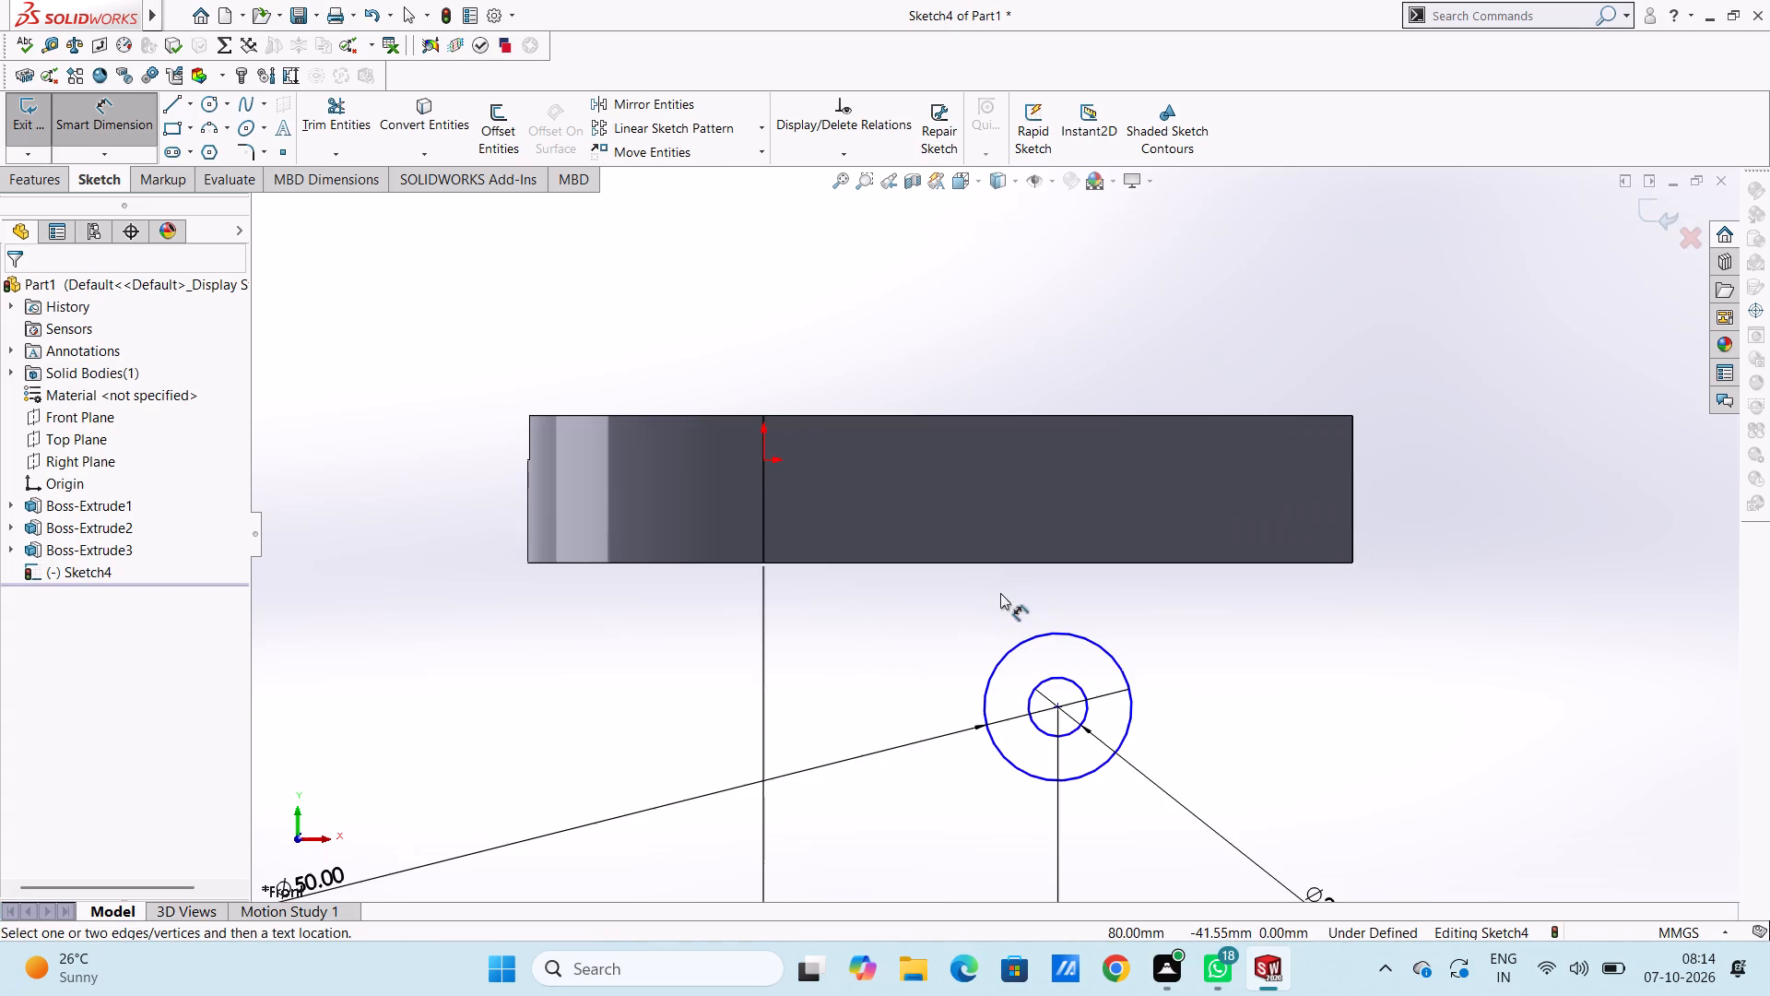
pyautogui.click(1056, 708)
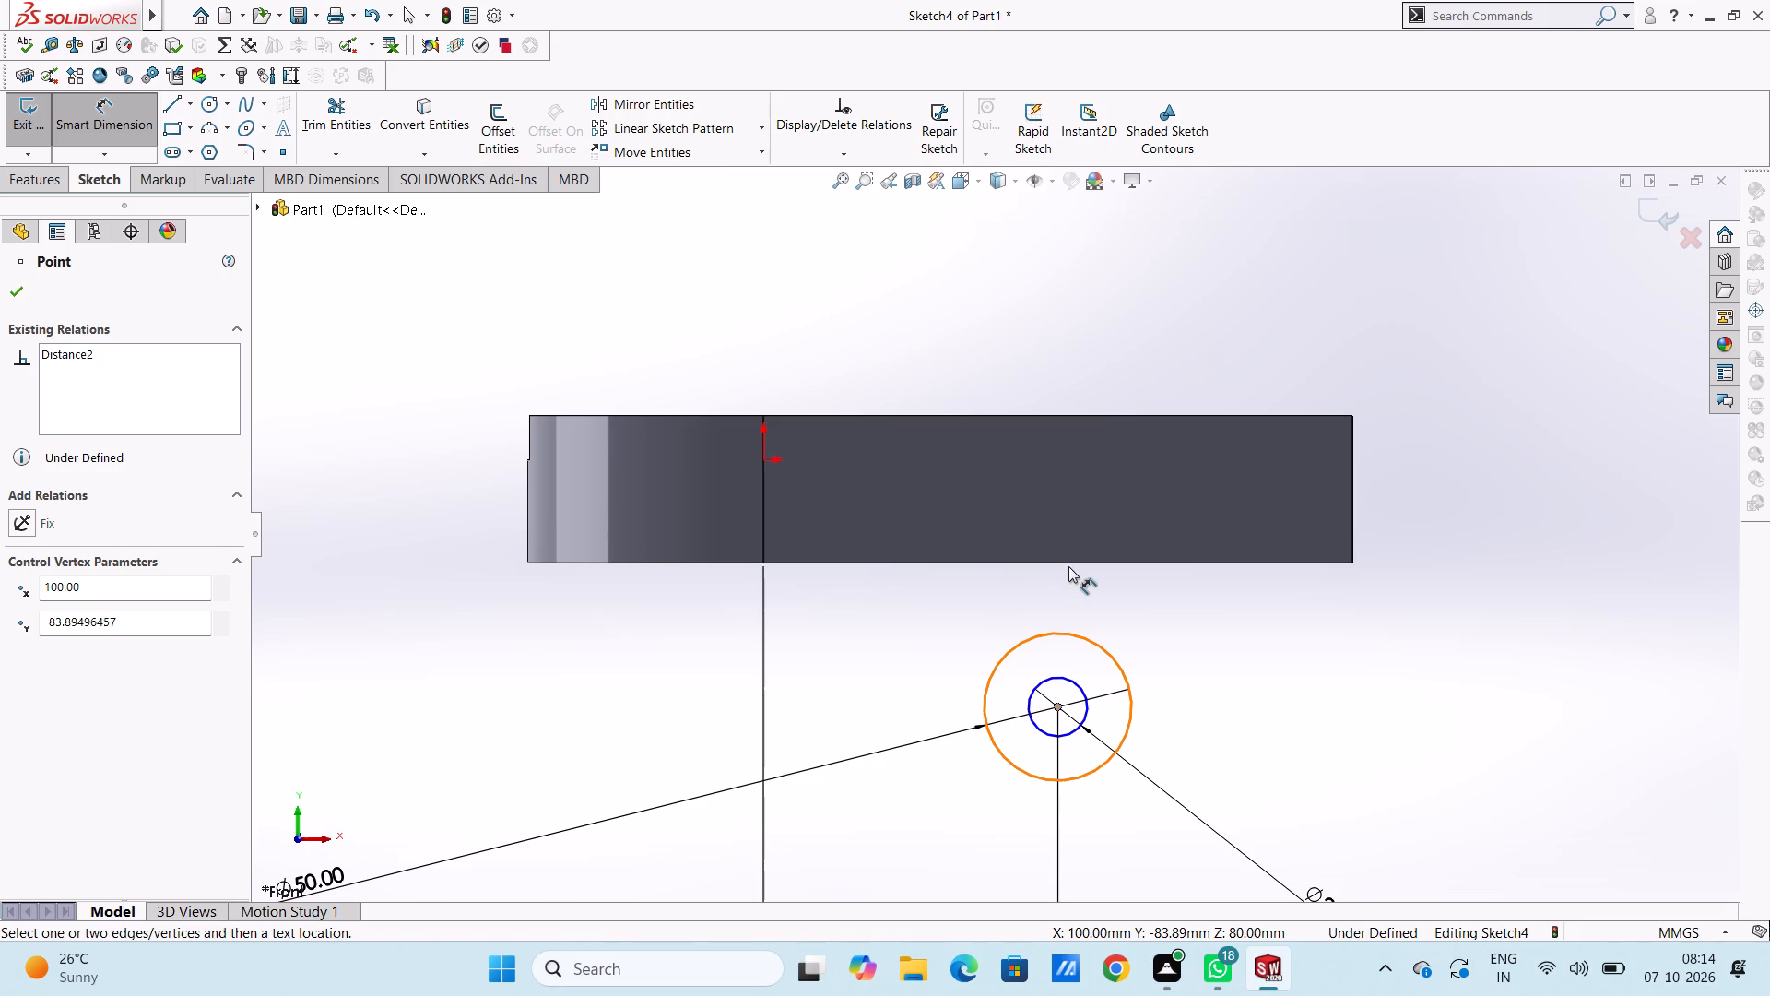
pyautogui.click(1068, 565)
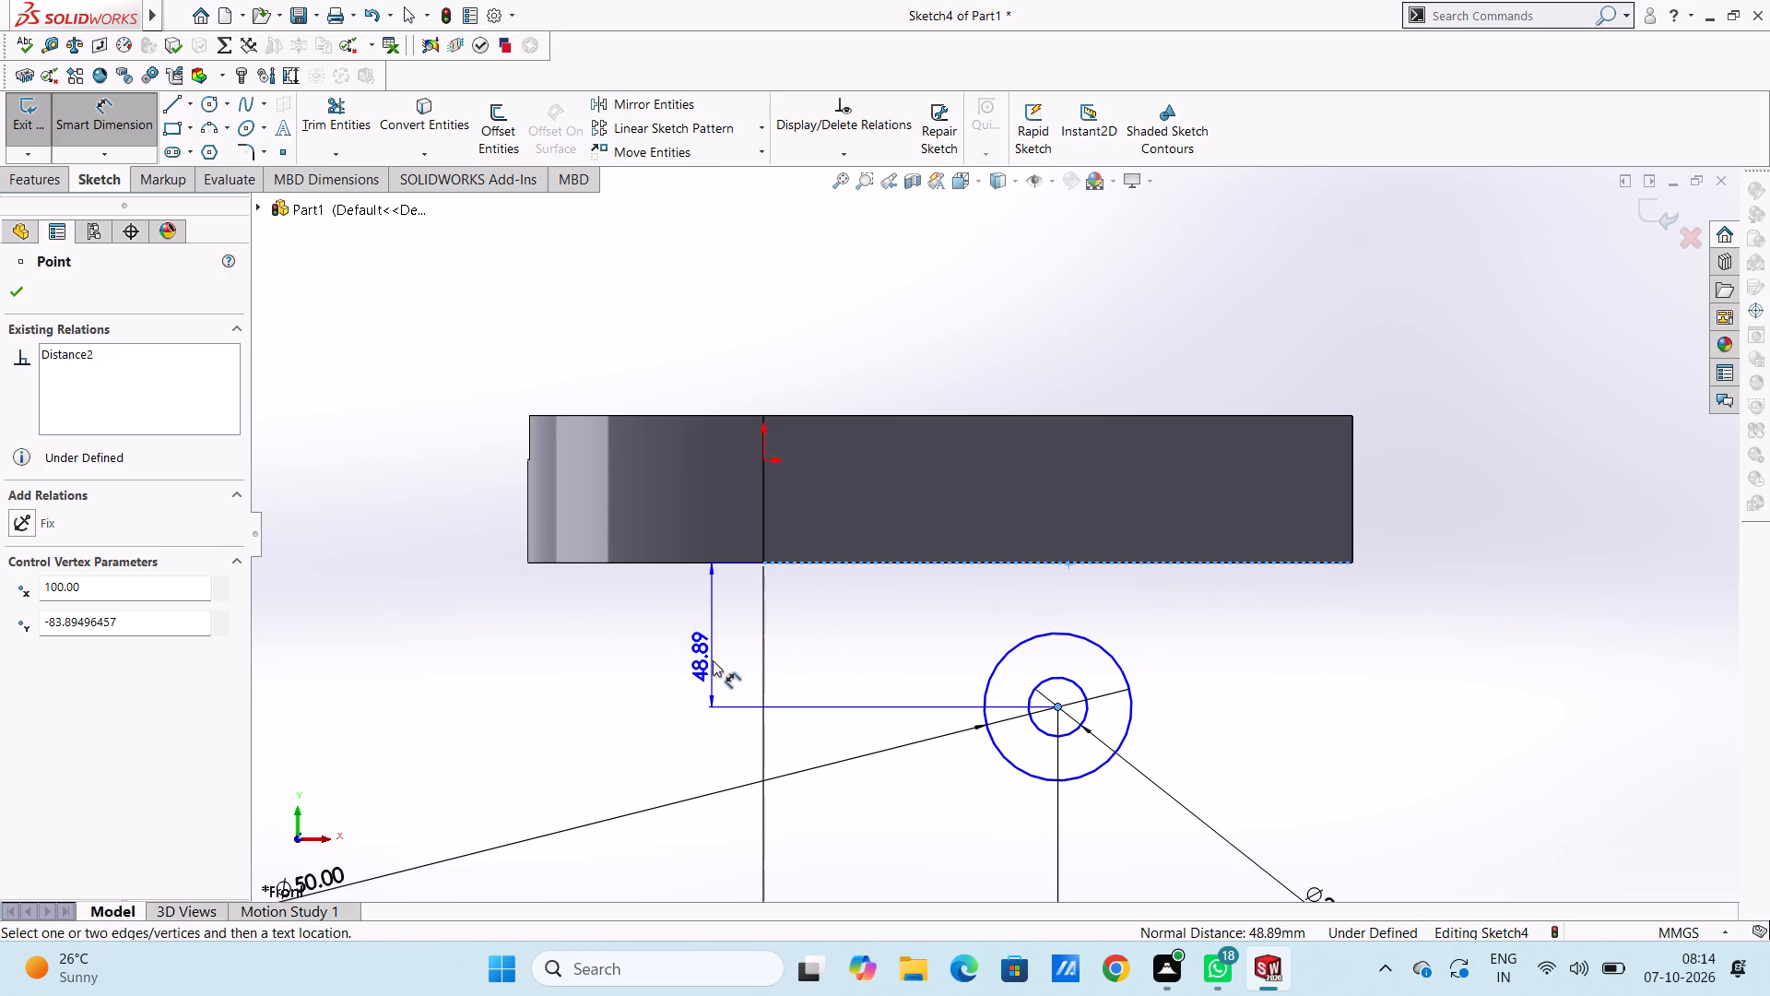
pyautogui.click(713, 658)
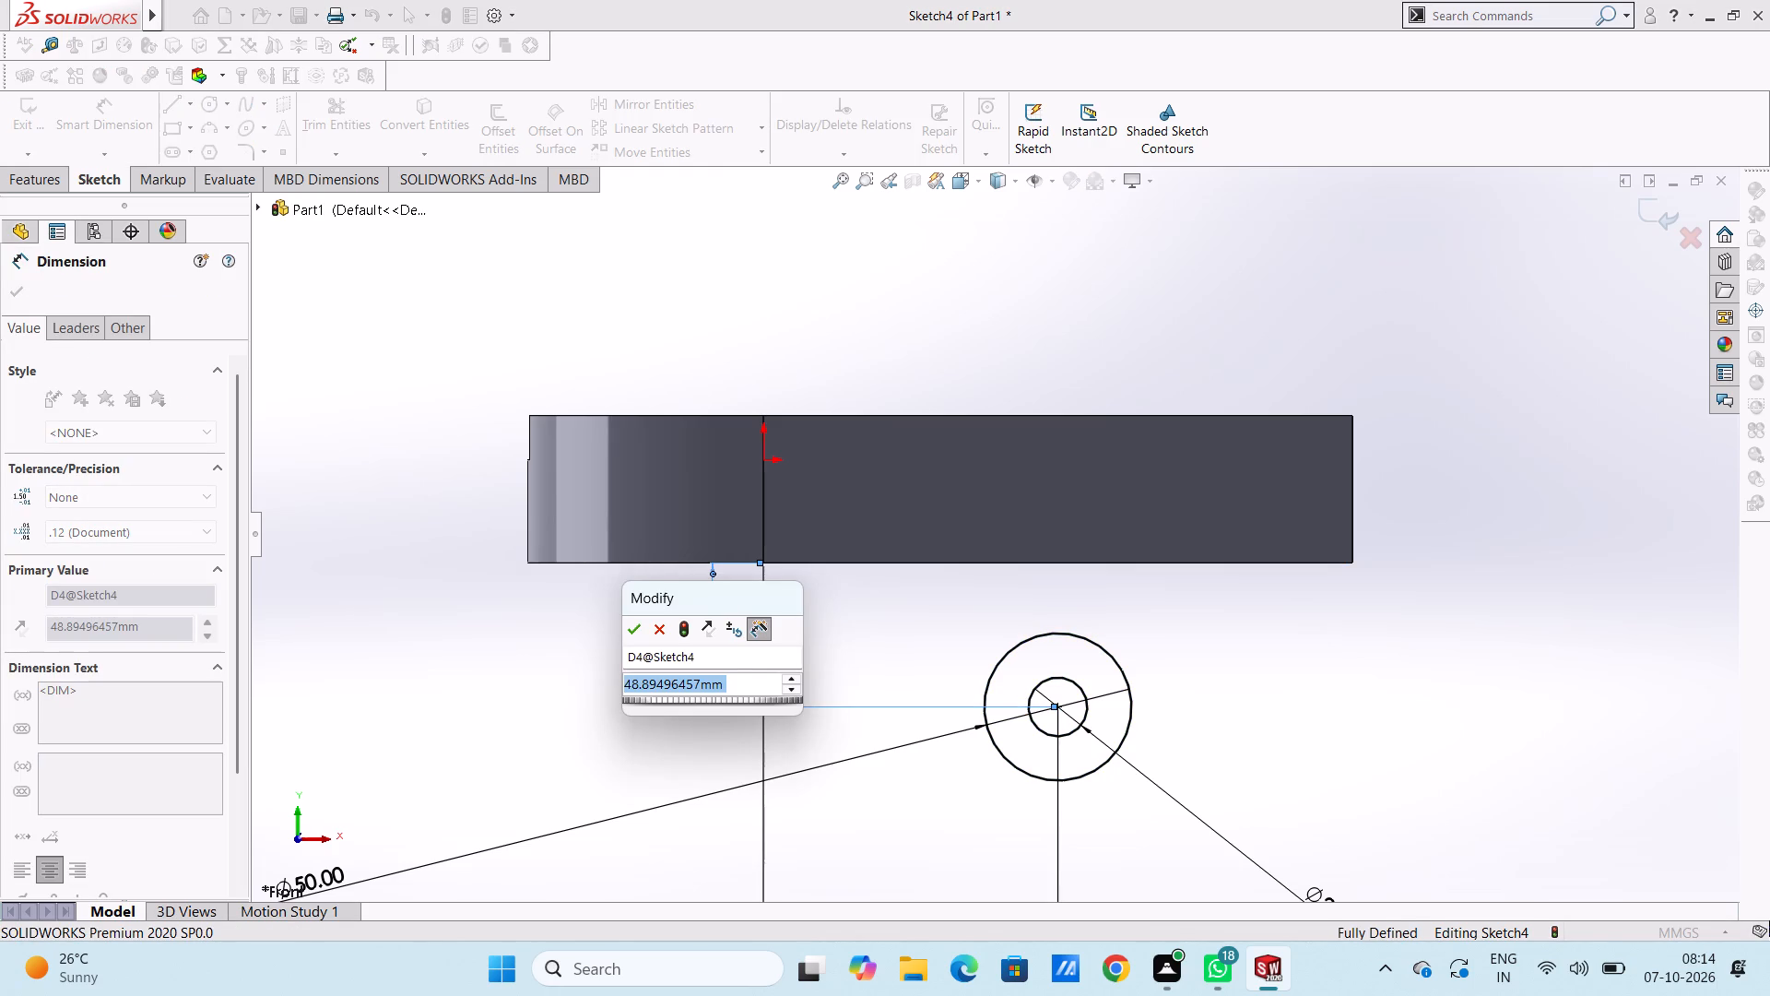
pyautogui.write('36.5')
pyautogui.press('Return')
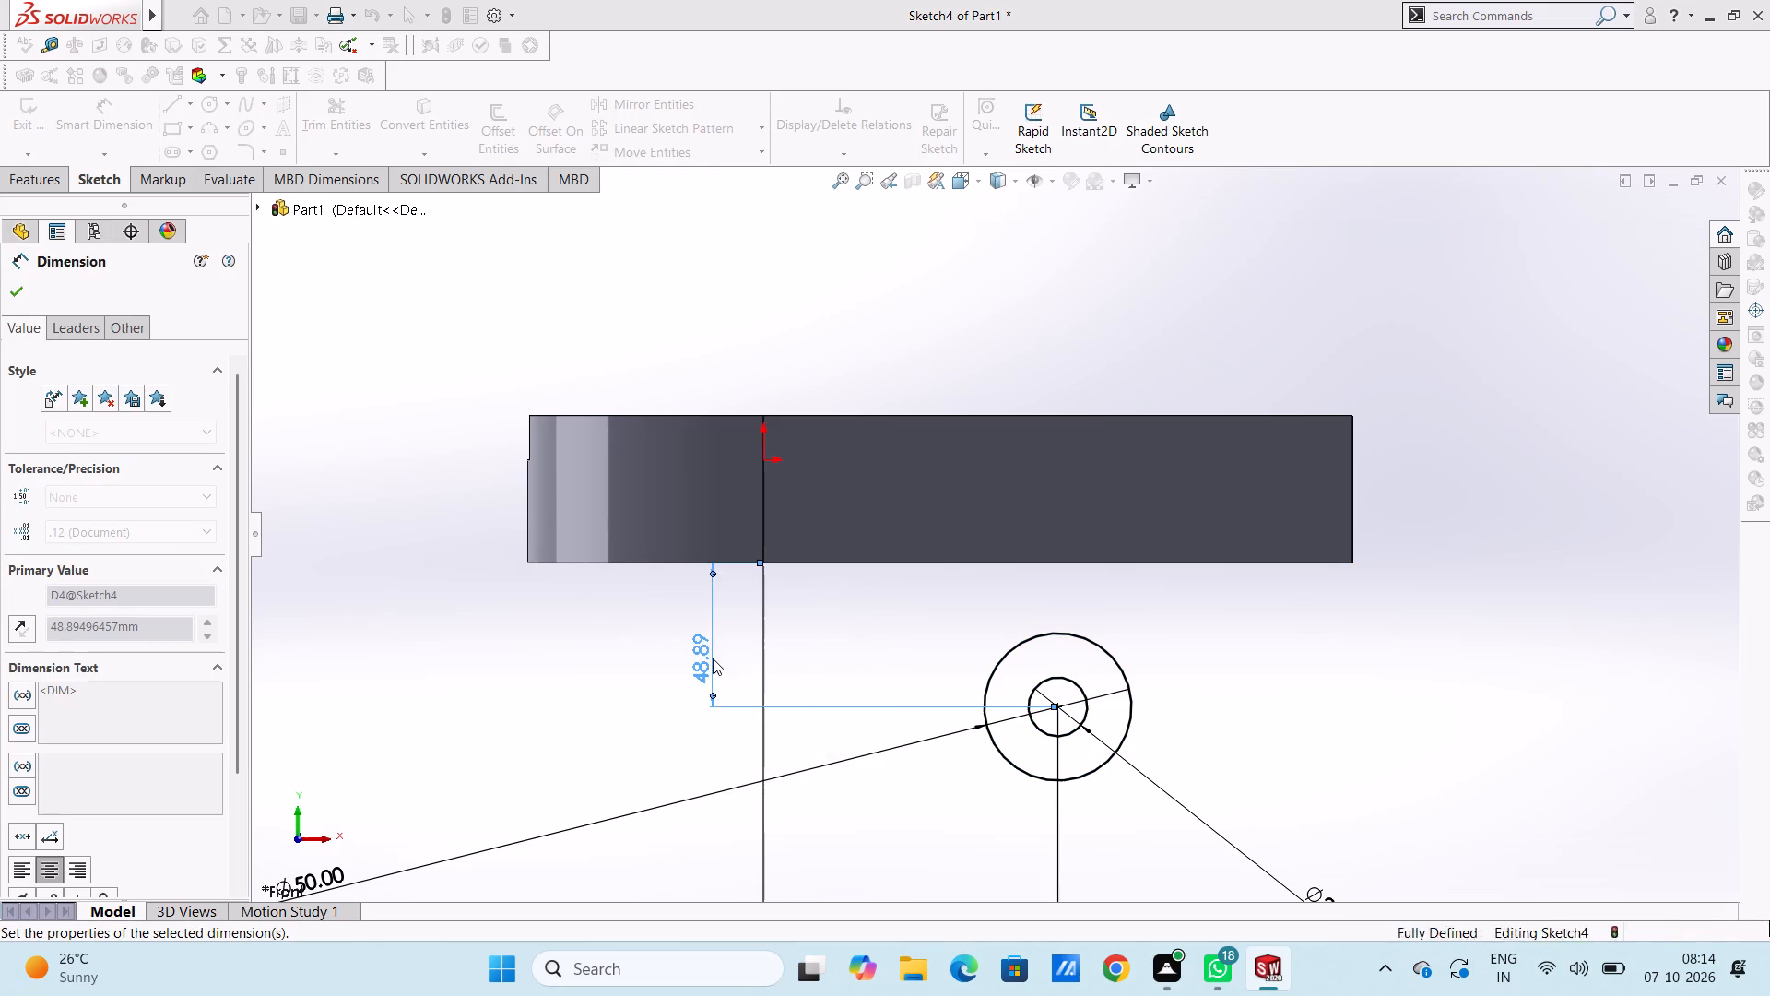
pyautogui.click(572, 683)
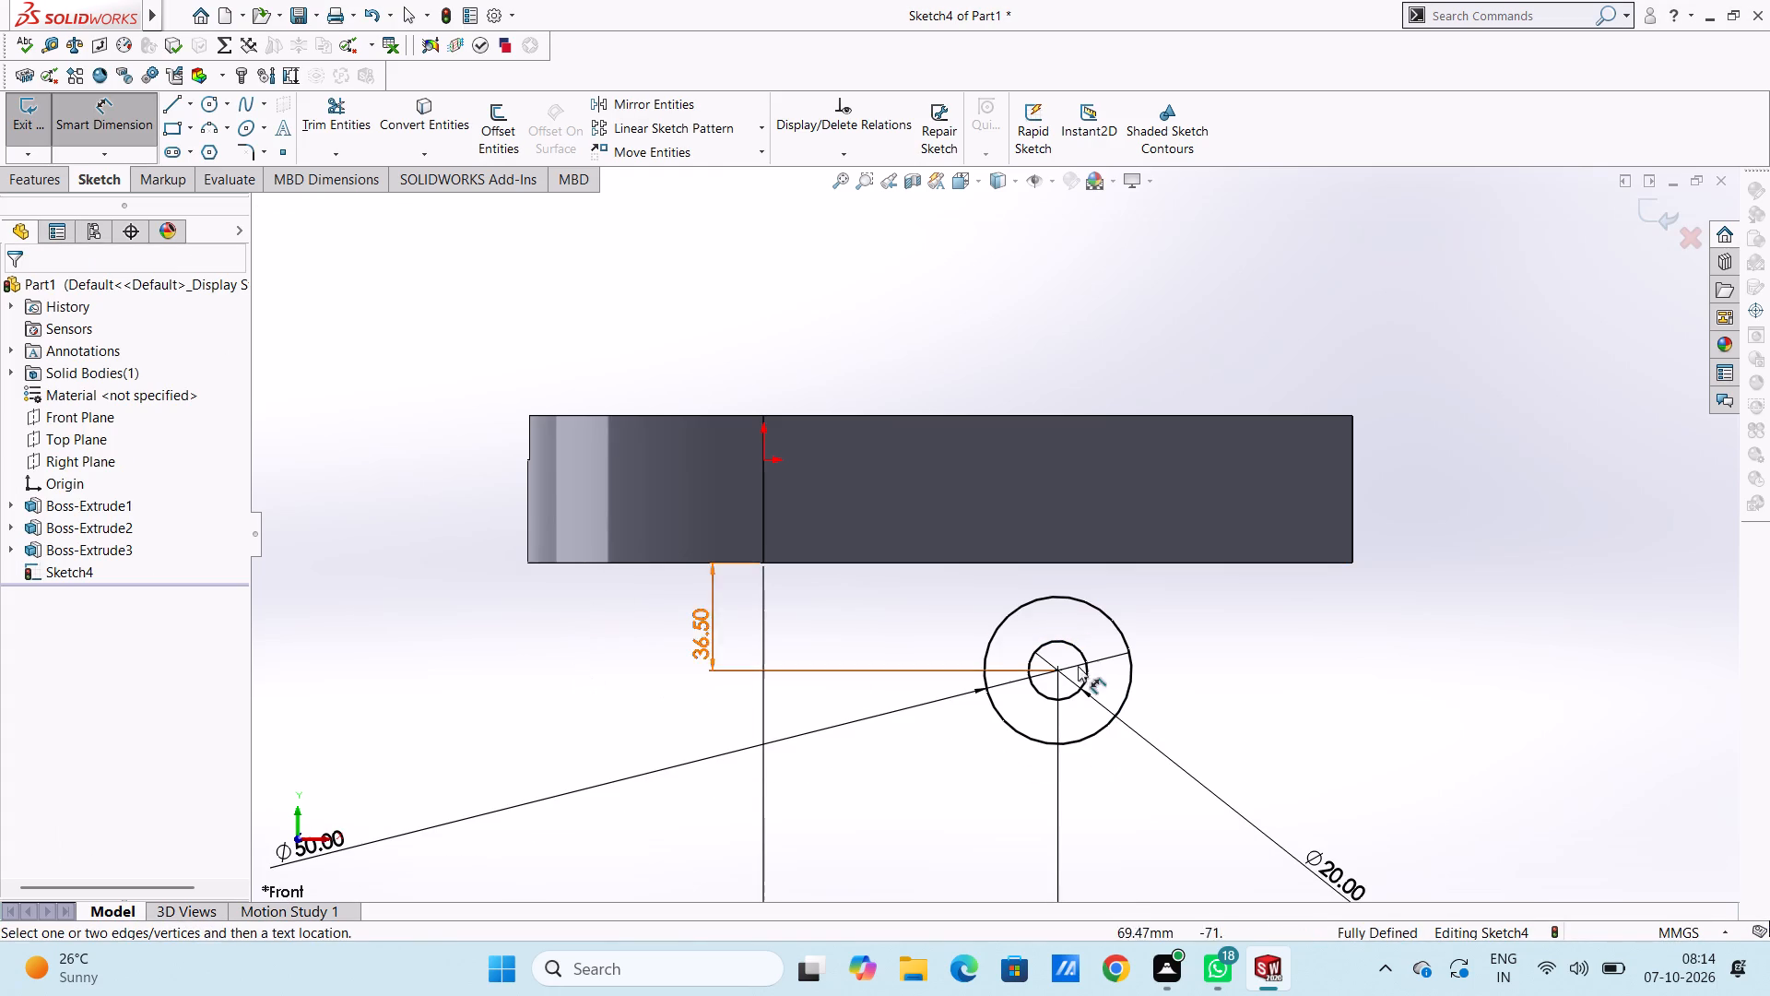
# Draw connected lines from the outer circle's left quadrant up to the body's bottom edge, 50 mm along it, and down to the right quadrant.
pyautogui.scroll(2, 1131, 662)
pyautogui.scroll(-1, 1186, 635)
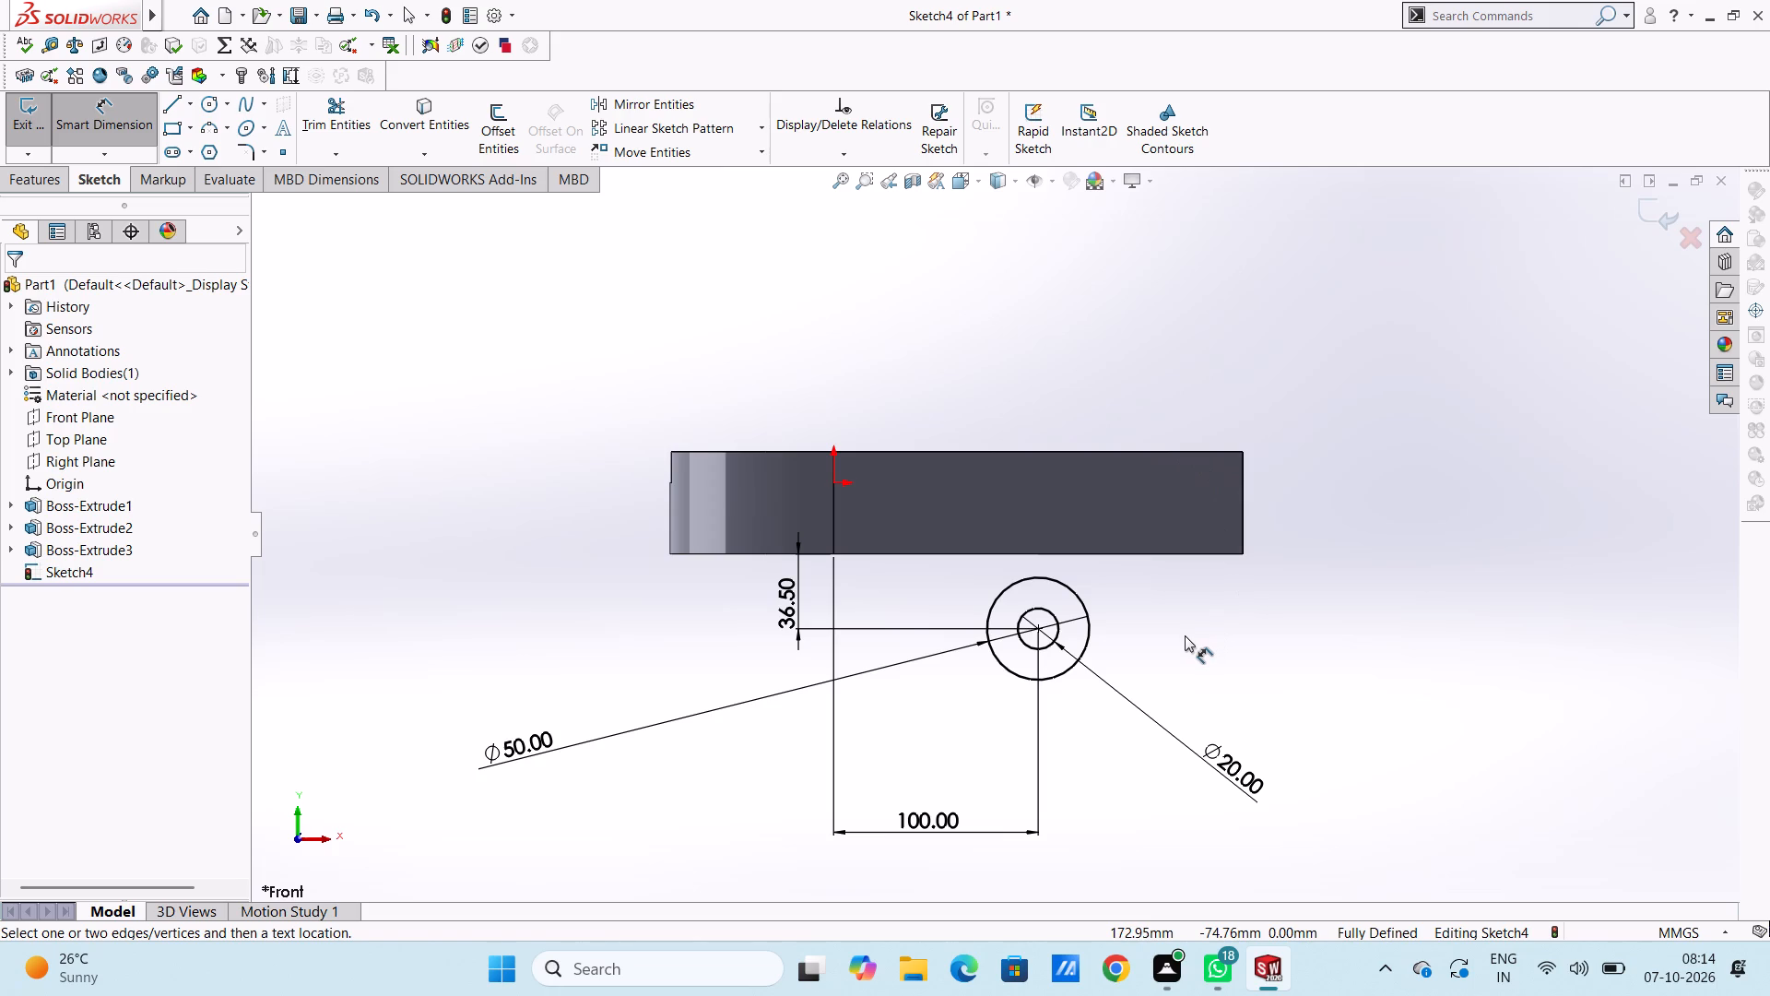
pyautogui.scroll(2, 1185, 635)
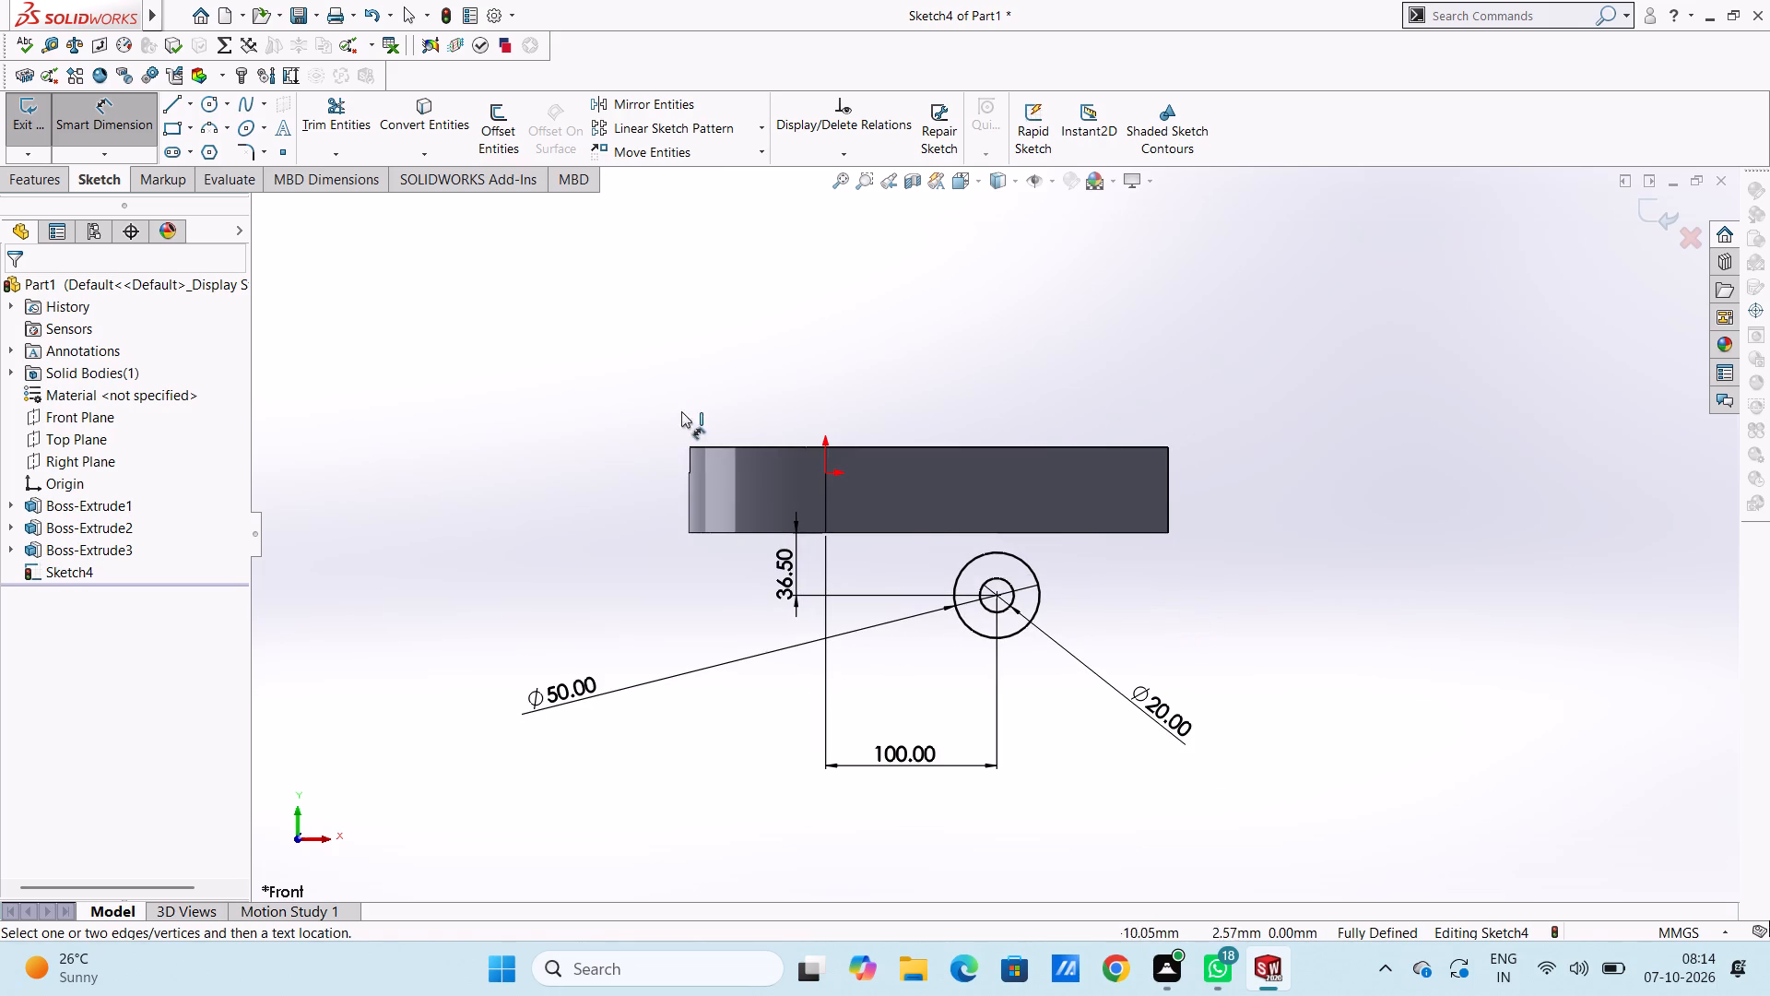
pyautogui.click(172, 108)
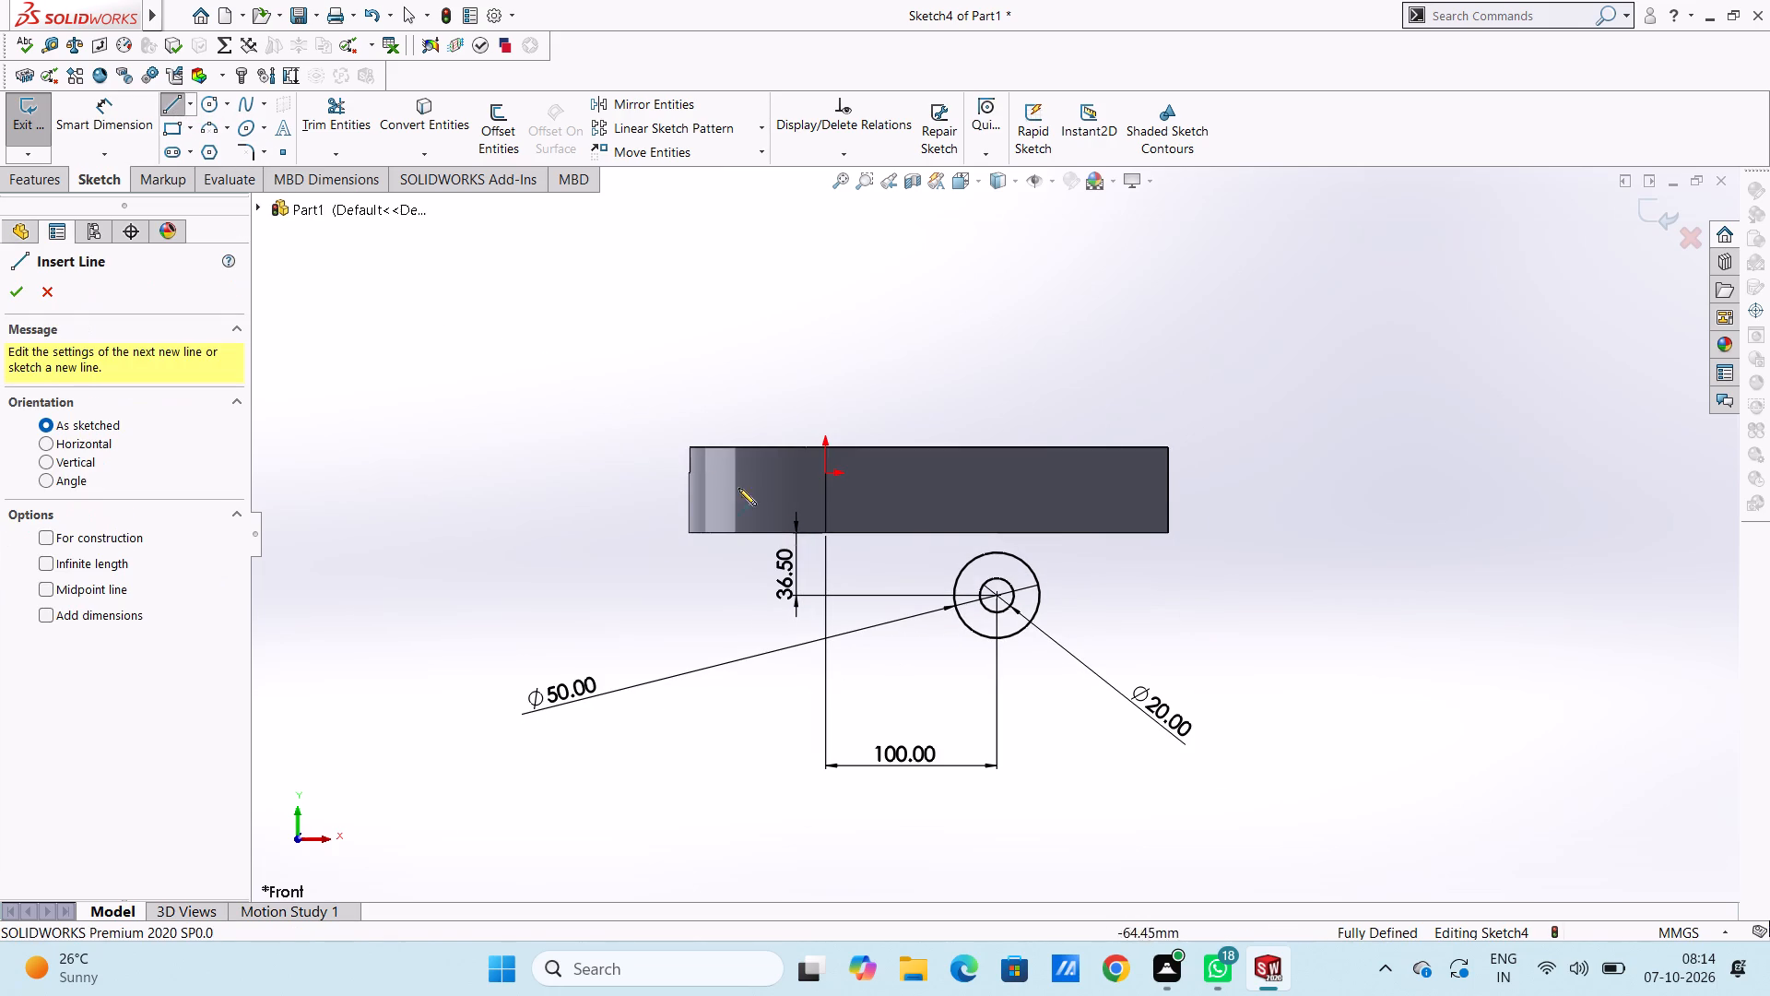
pyautogui.click(952, 598)
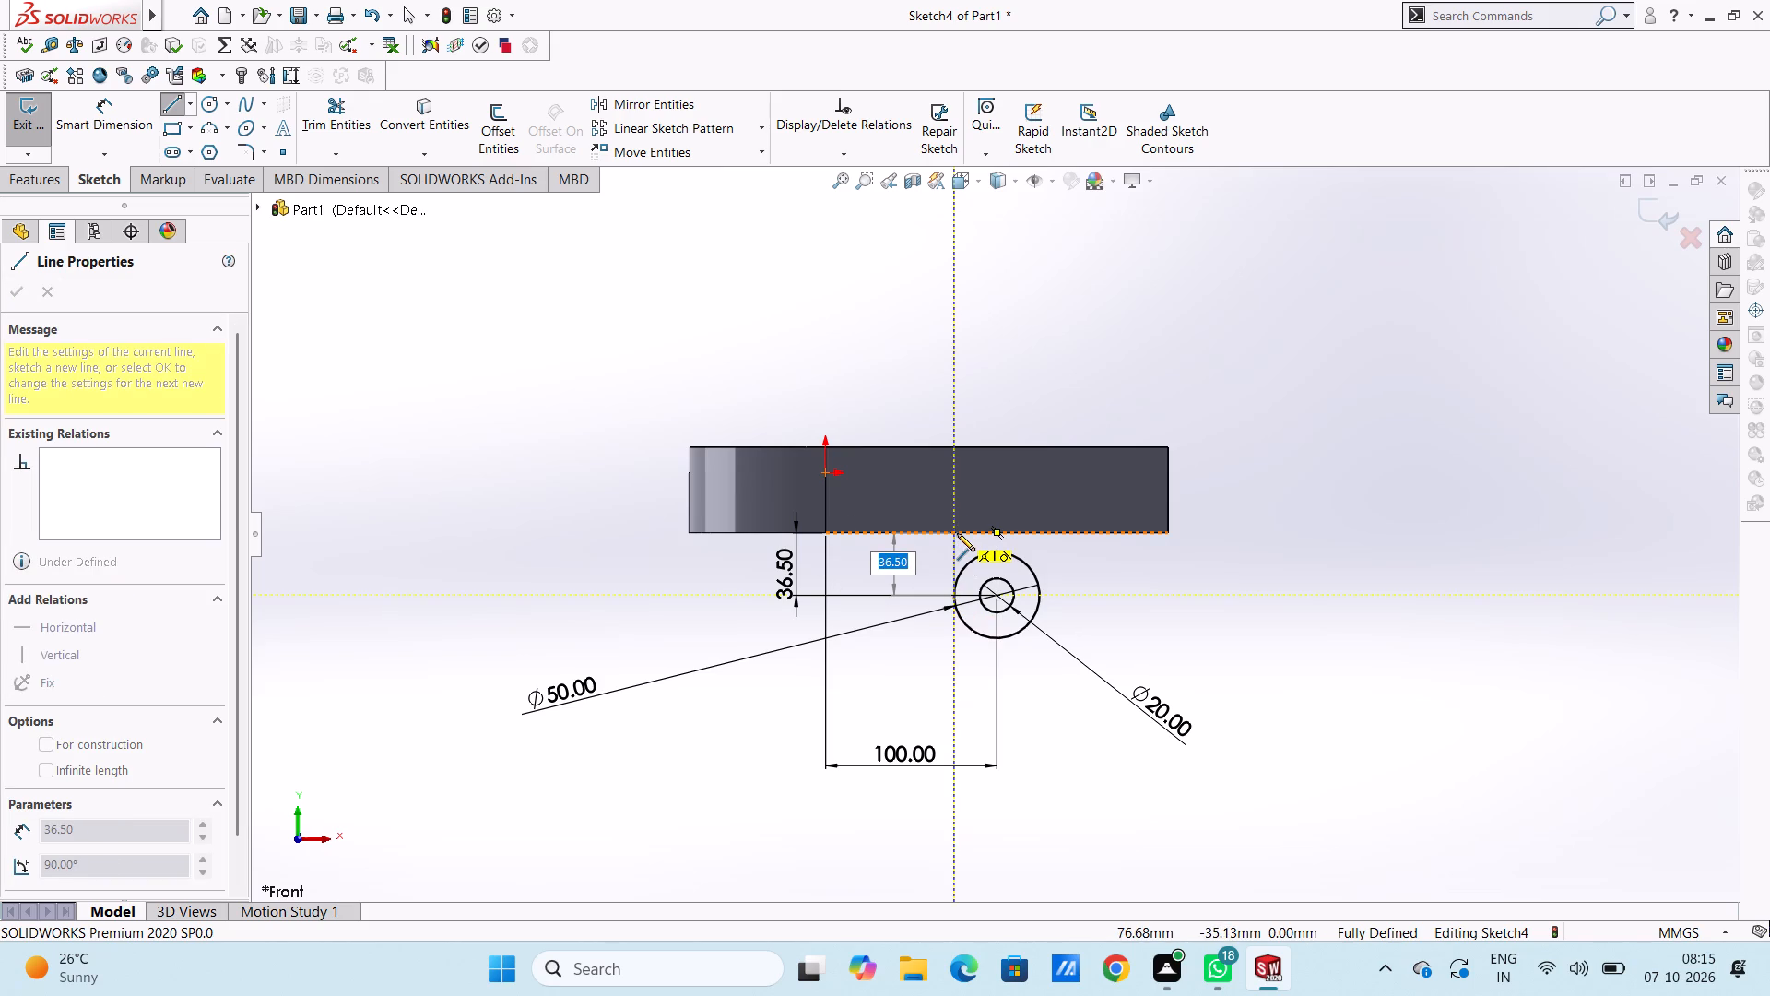
pyautogui.click(957, 533)
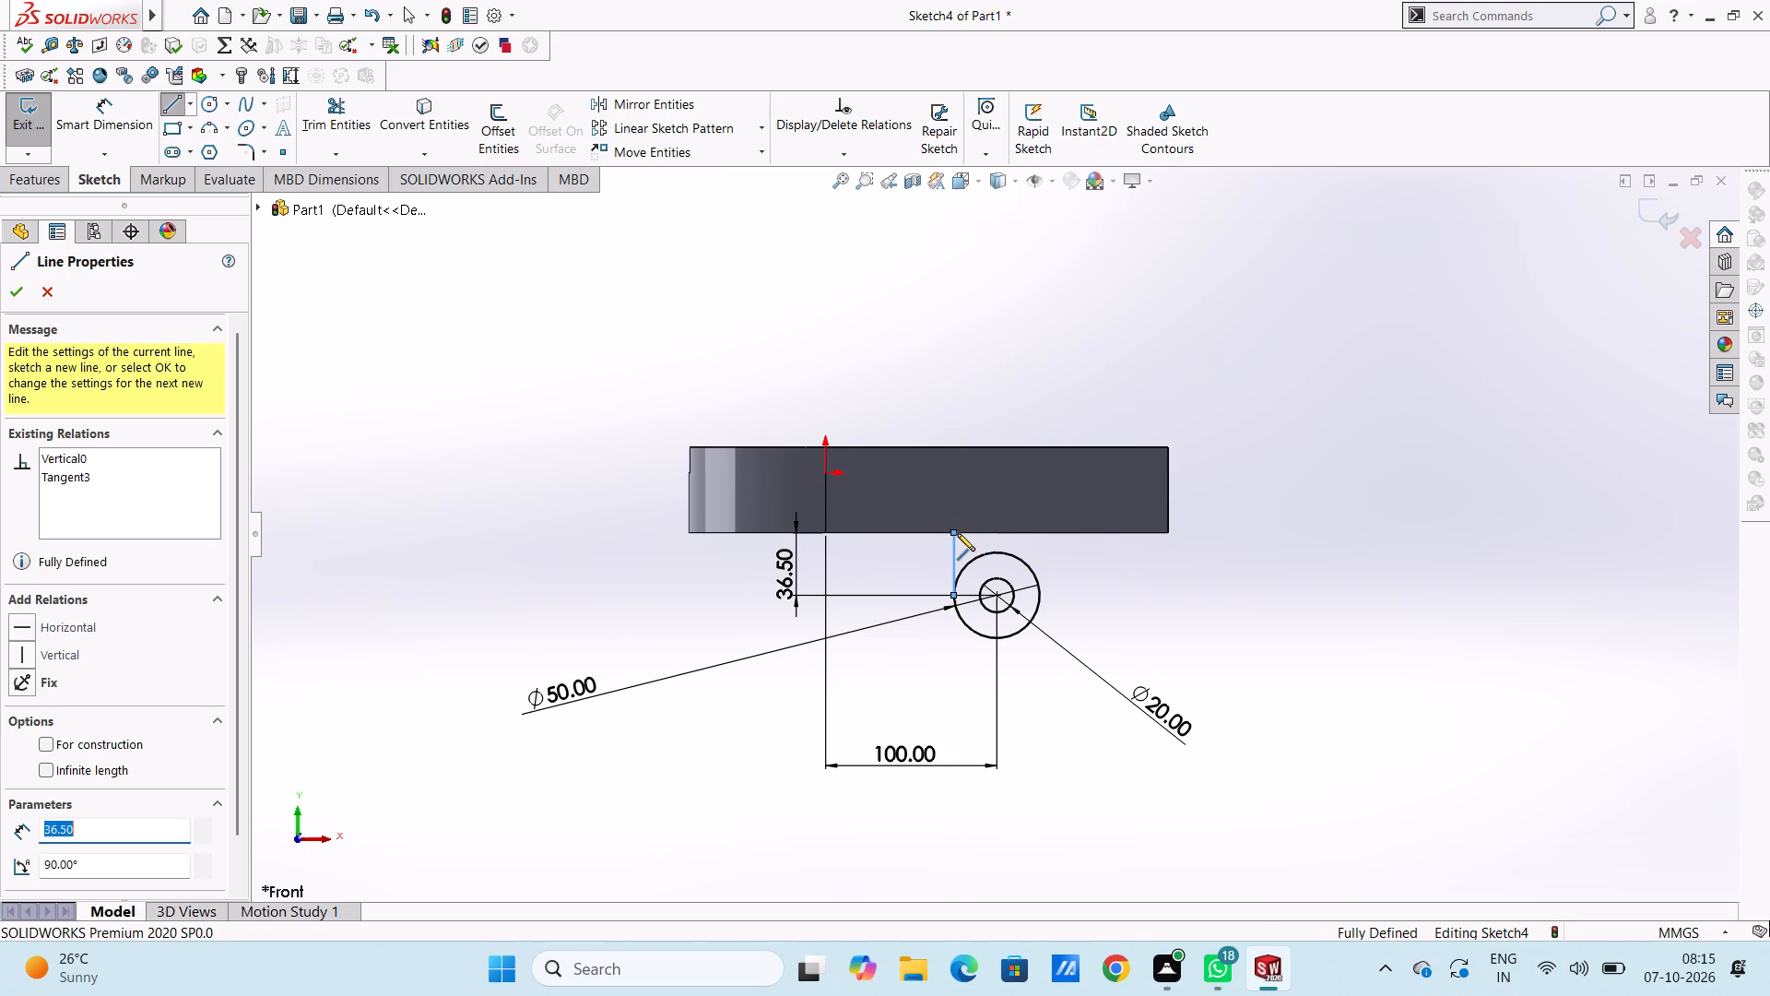
pyautogui.click(1042, 533)
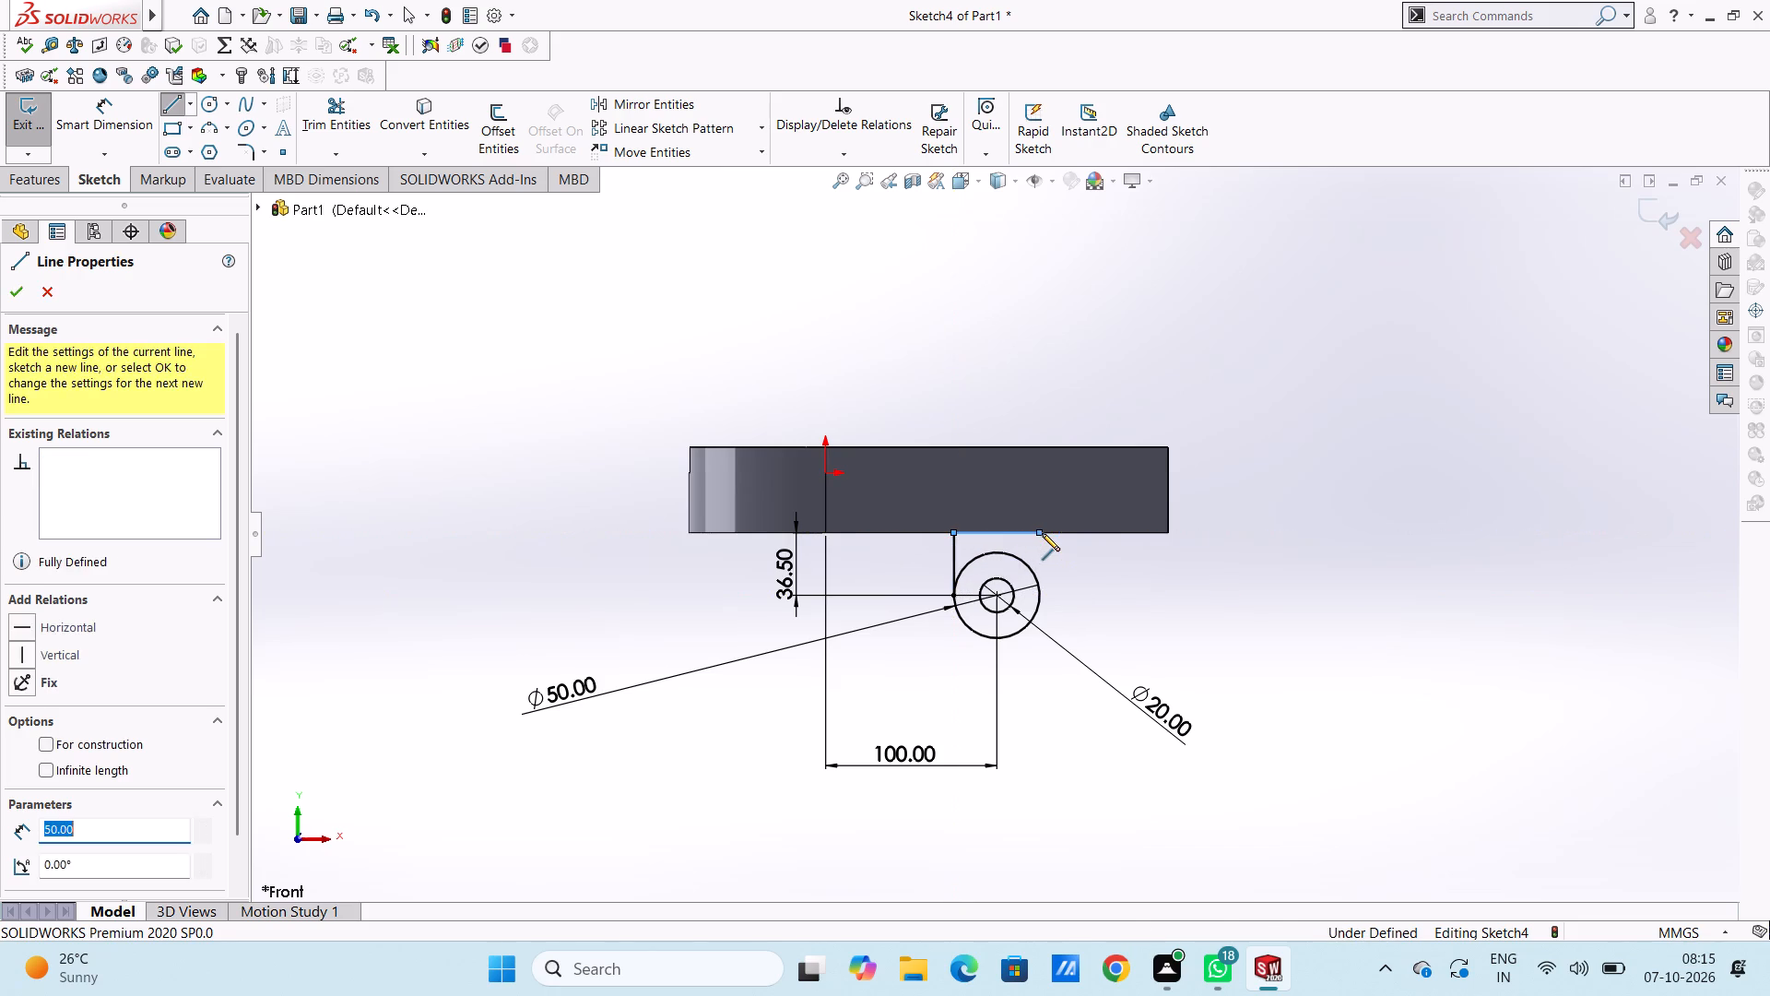
pyautogui.click(1044, 598)
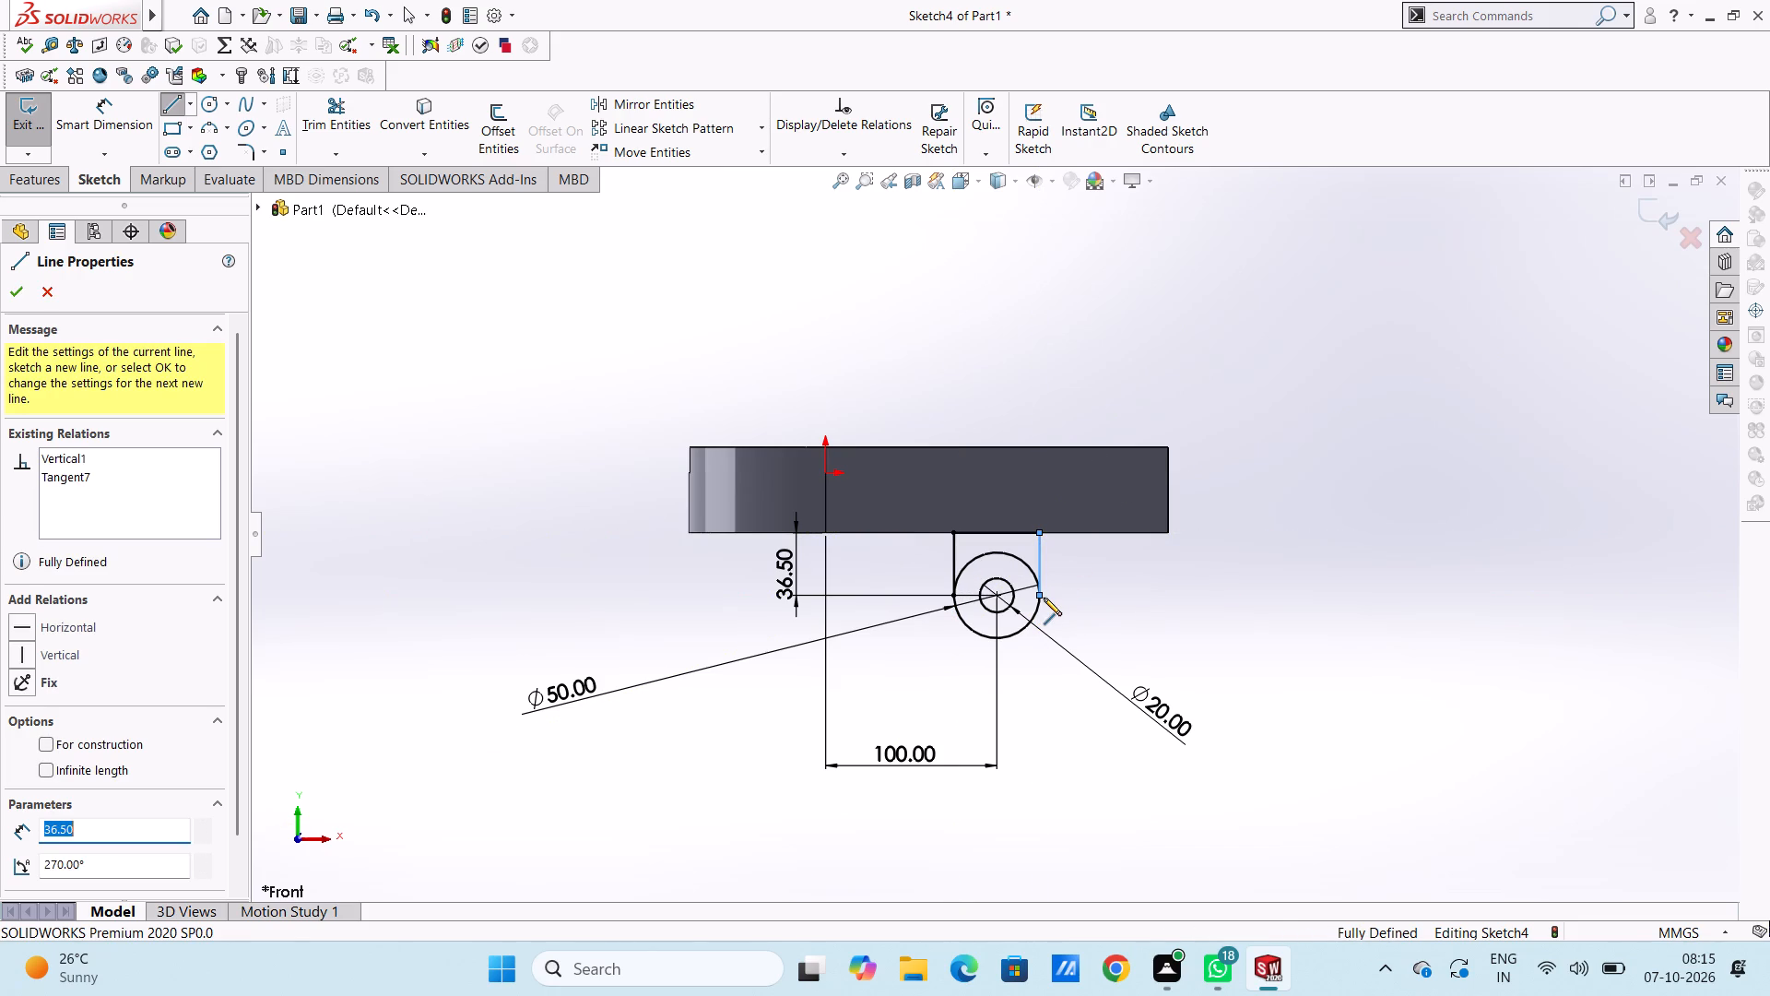
pyautogui.press('Escape')
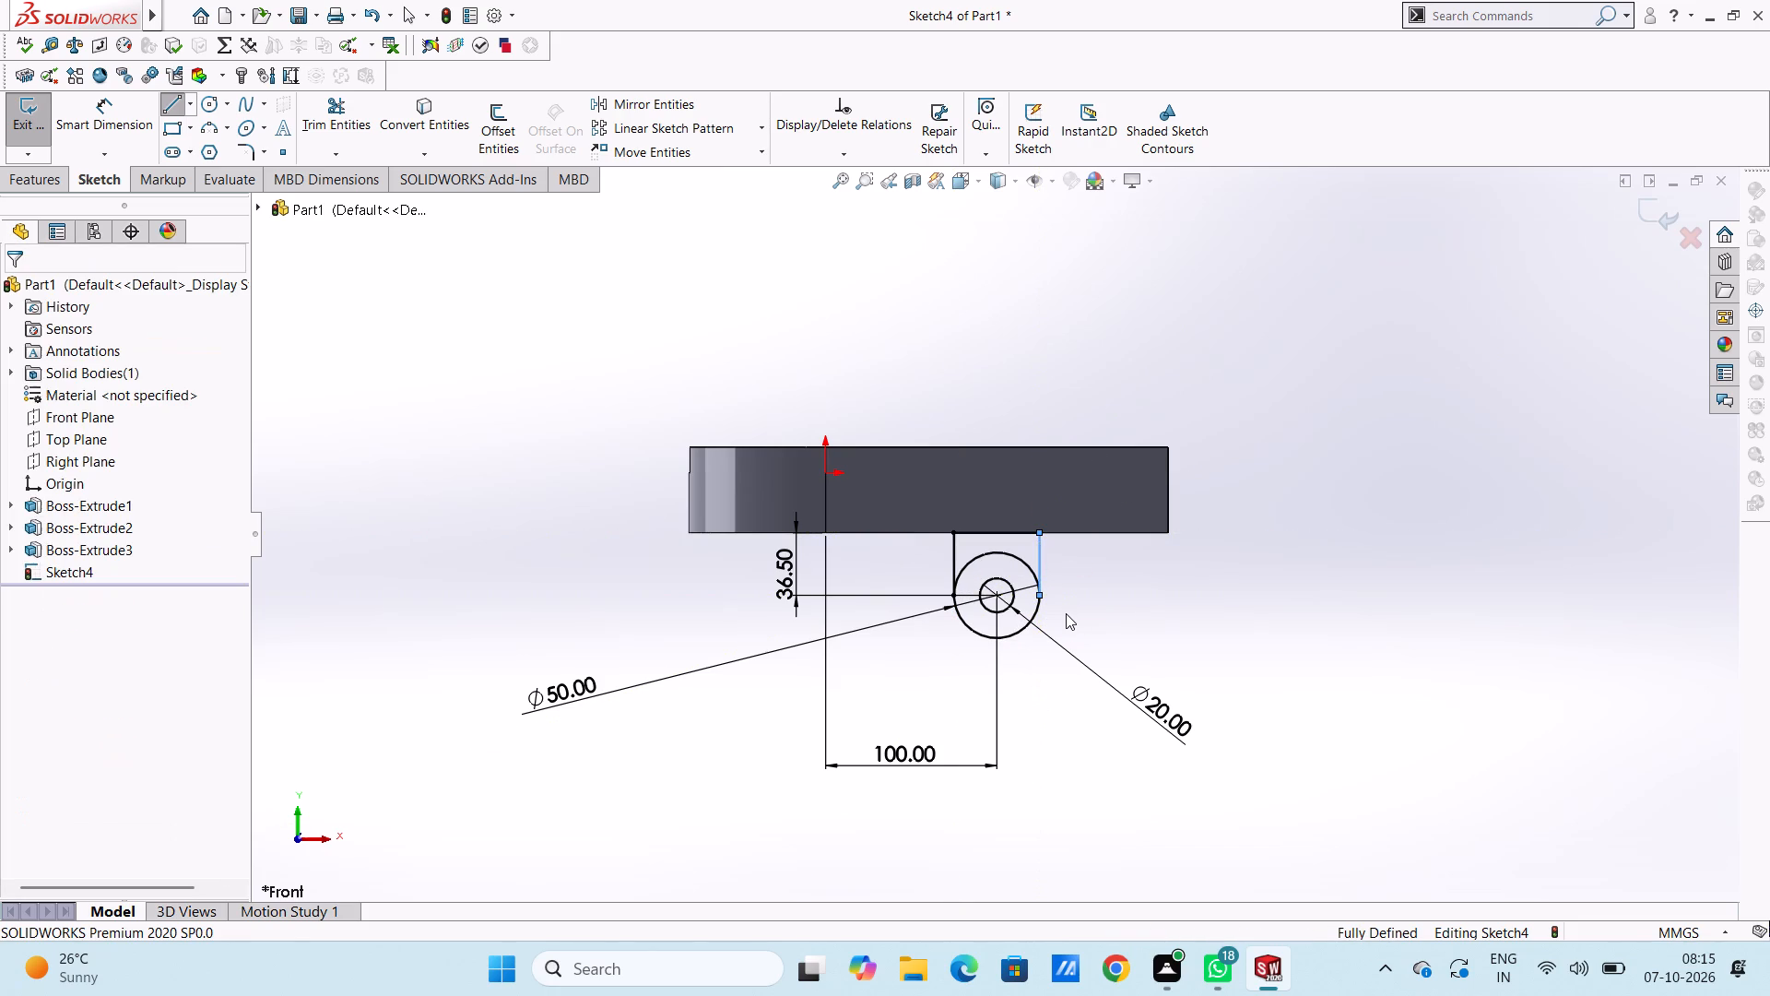
pyautogui.press('Escape')
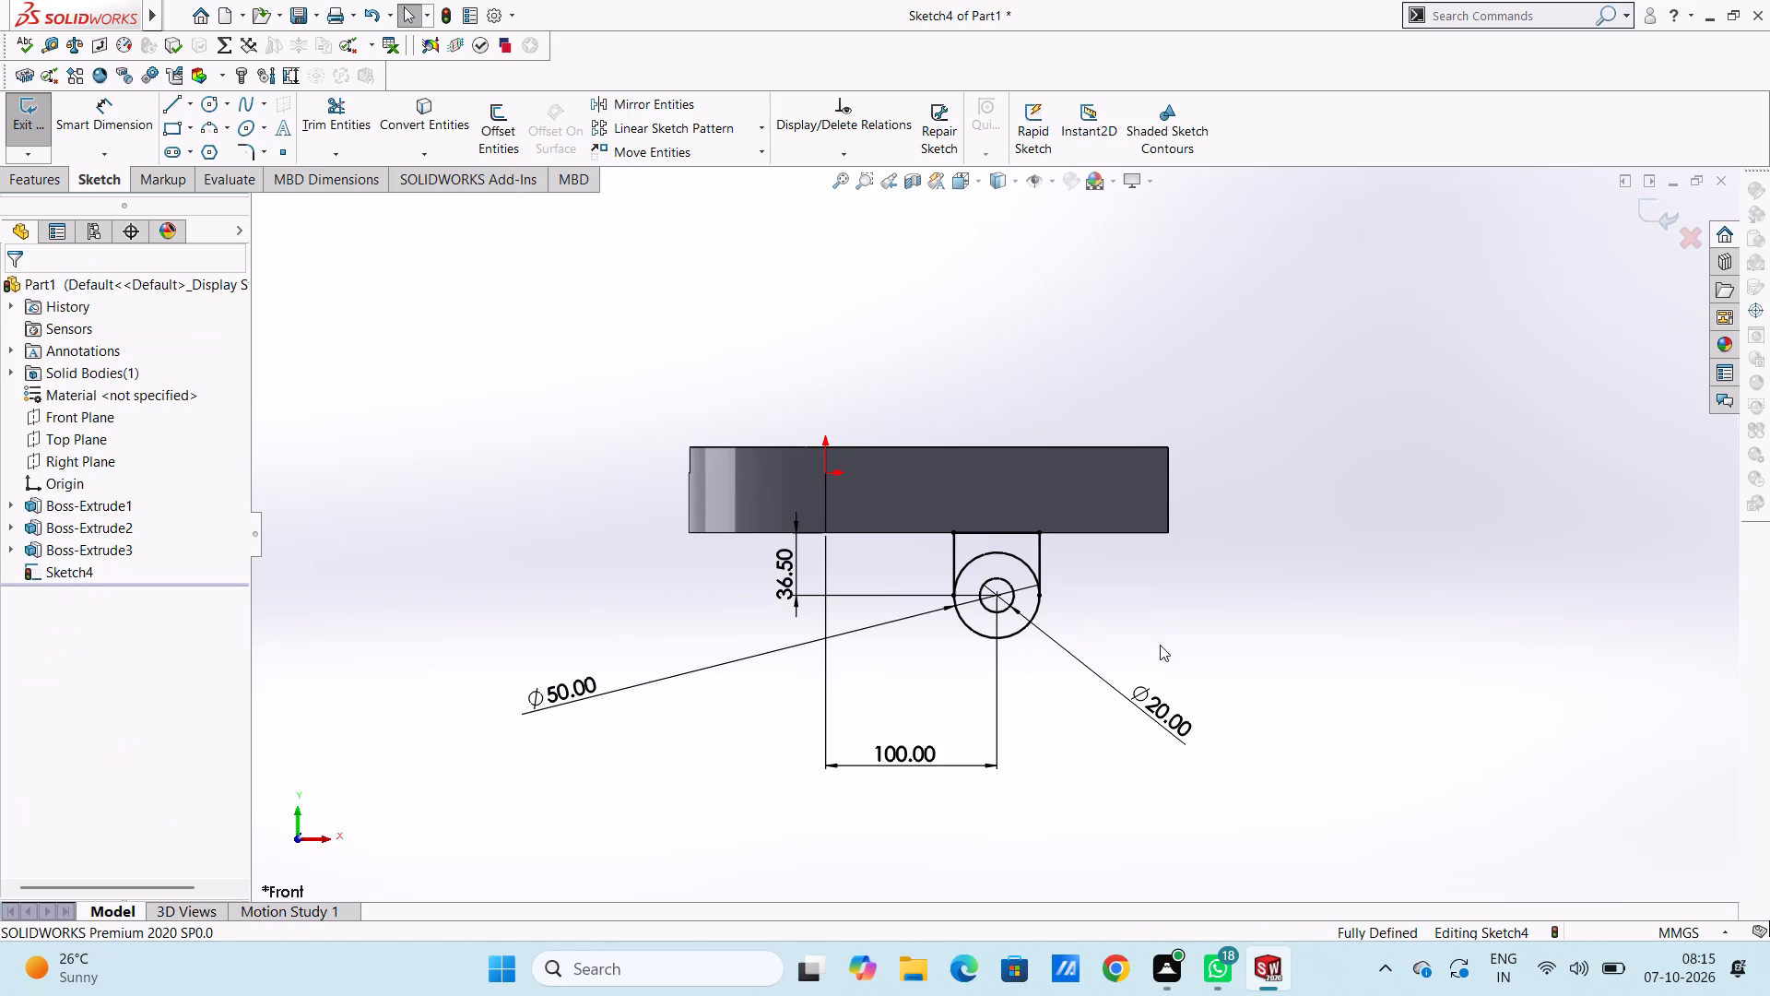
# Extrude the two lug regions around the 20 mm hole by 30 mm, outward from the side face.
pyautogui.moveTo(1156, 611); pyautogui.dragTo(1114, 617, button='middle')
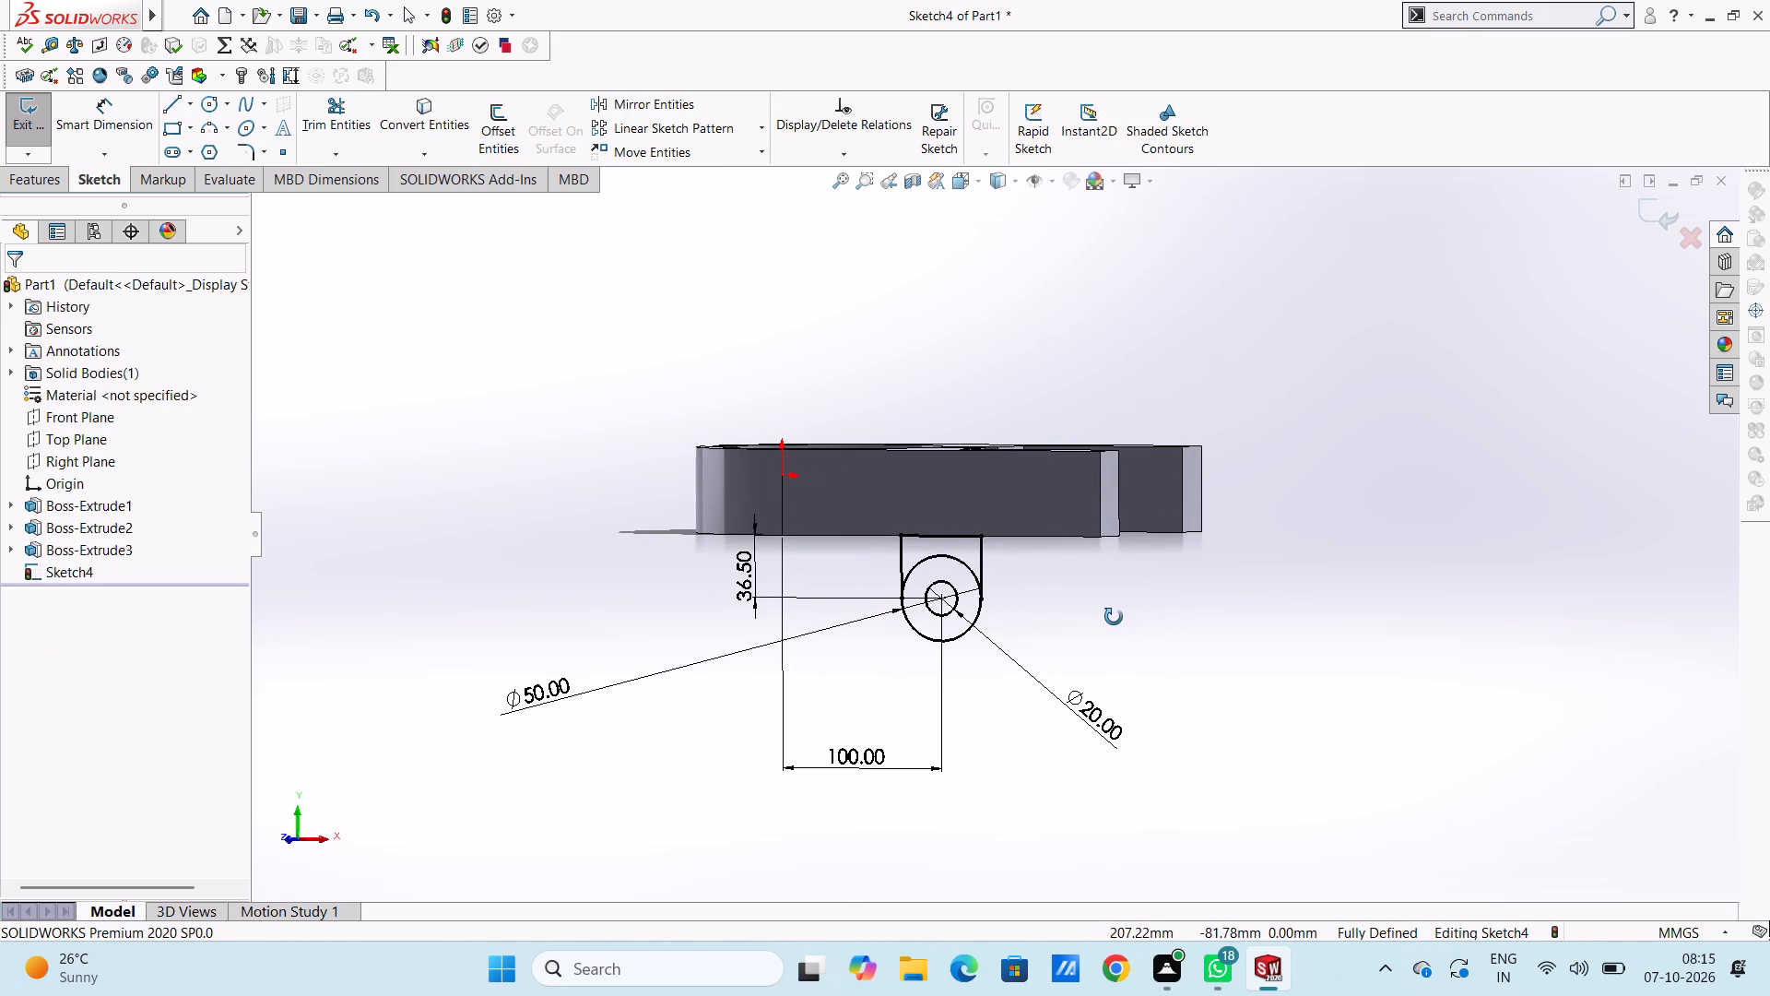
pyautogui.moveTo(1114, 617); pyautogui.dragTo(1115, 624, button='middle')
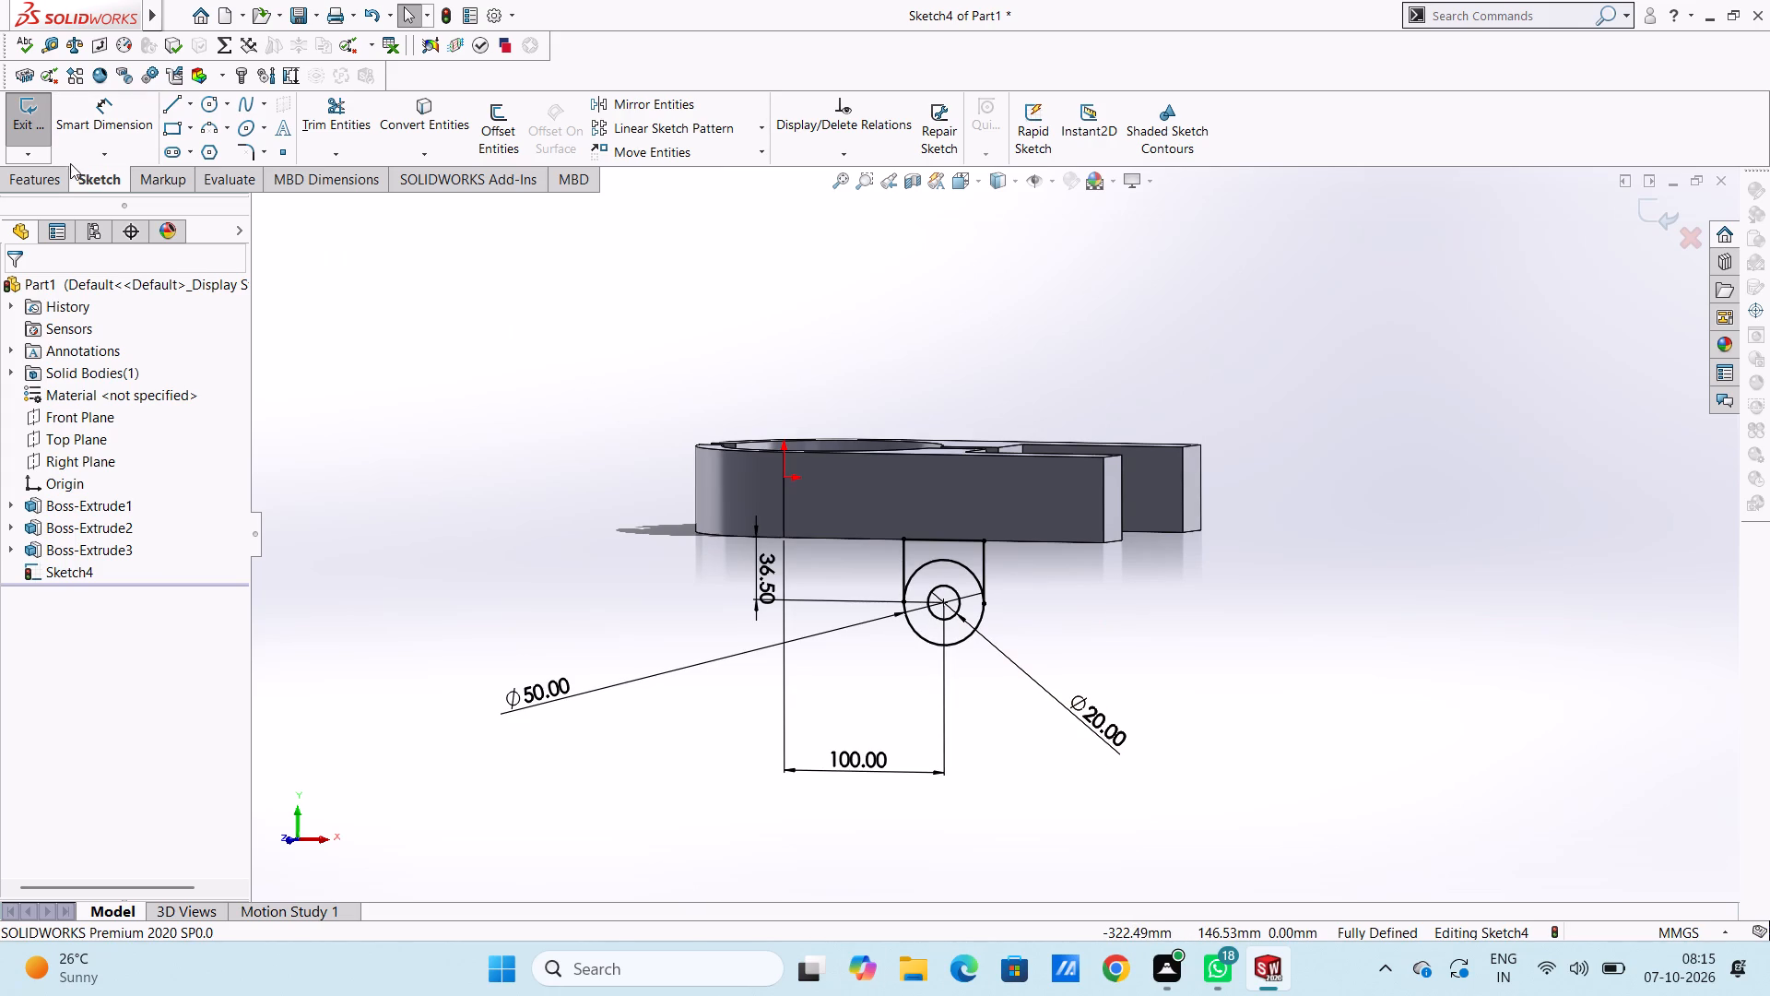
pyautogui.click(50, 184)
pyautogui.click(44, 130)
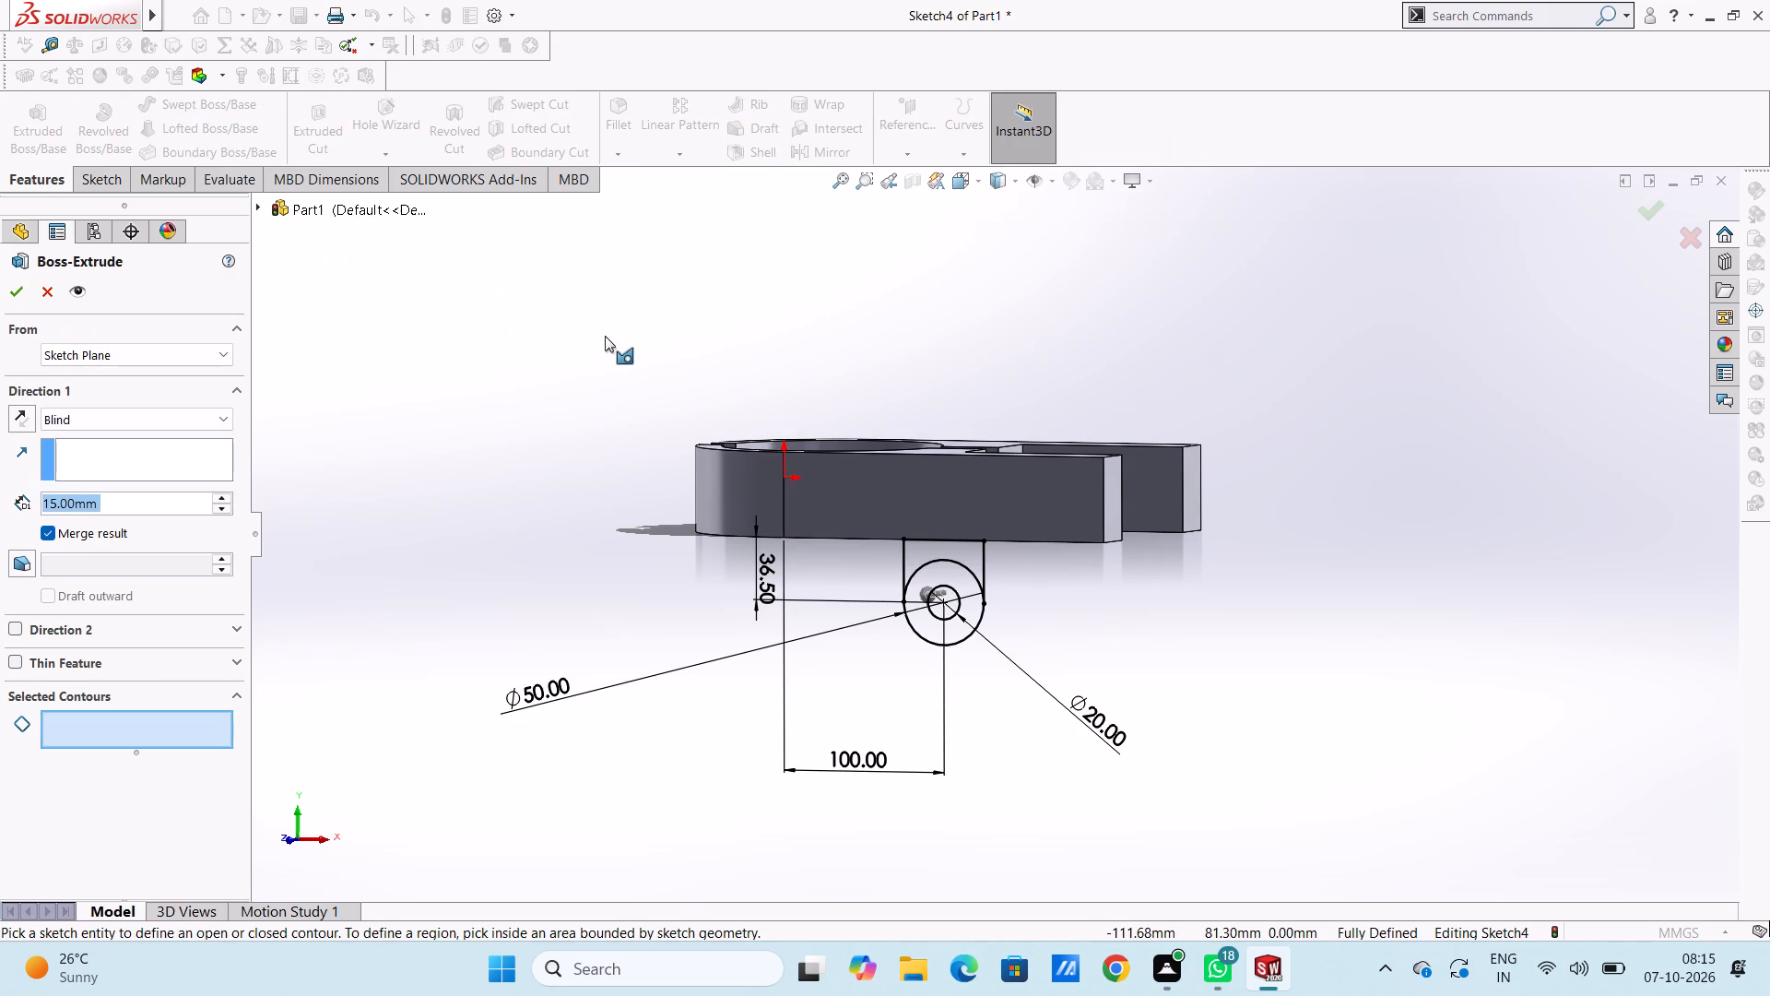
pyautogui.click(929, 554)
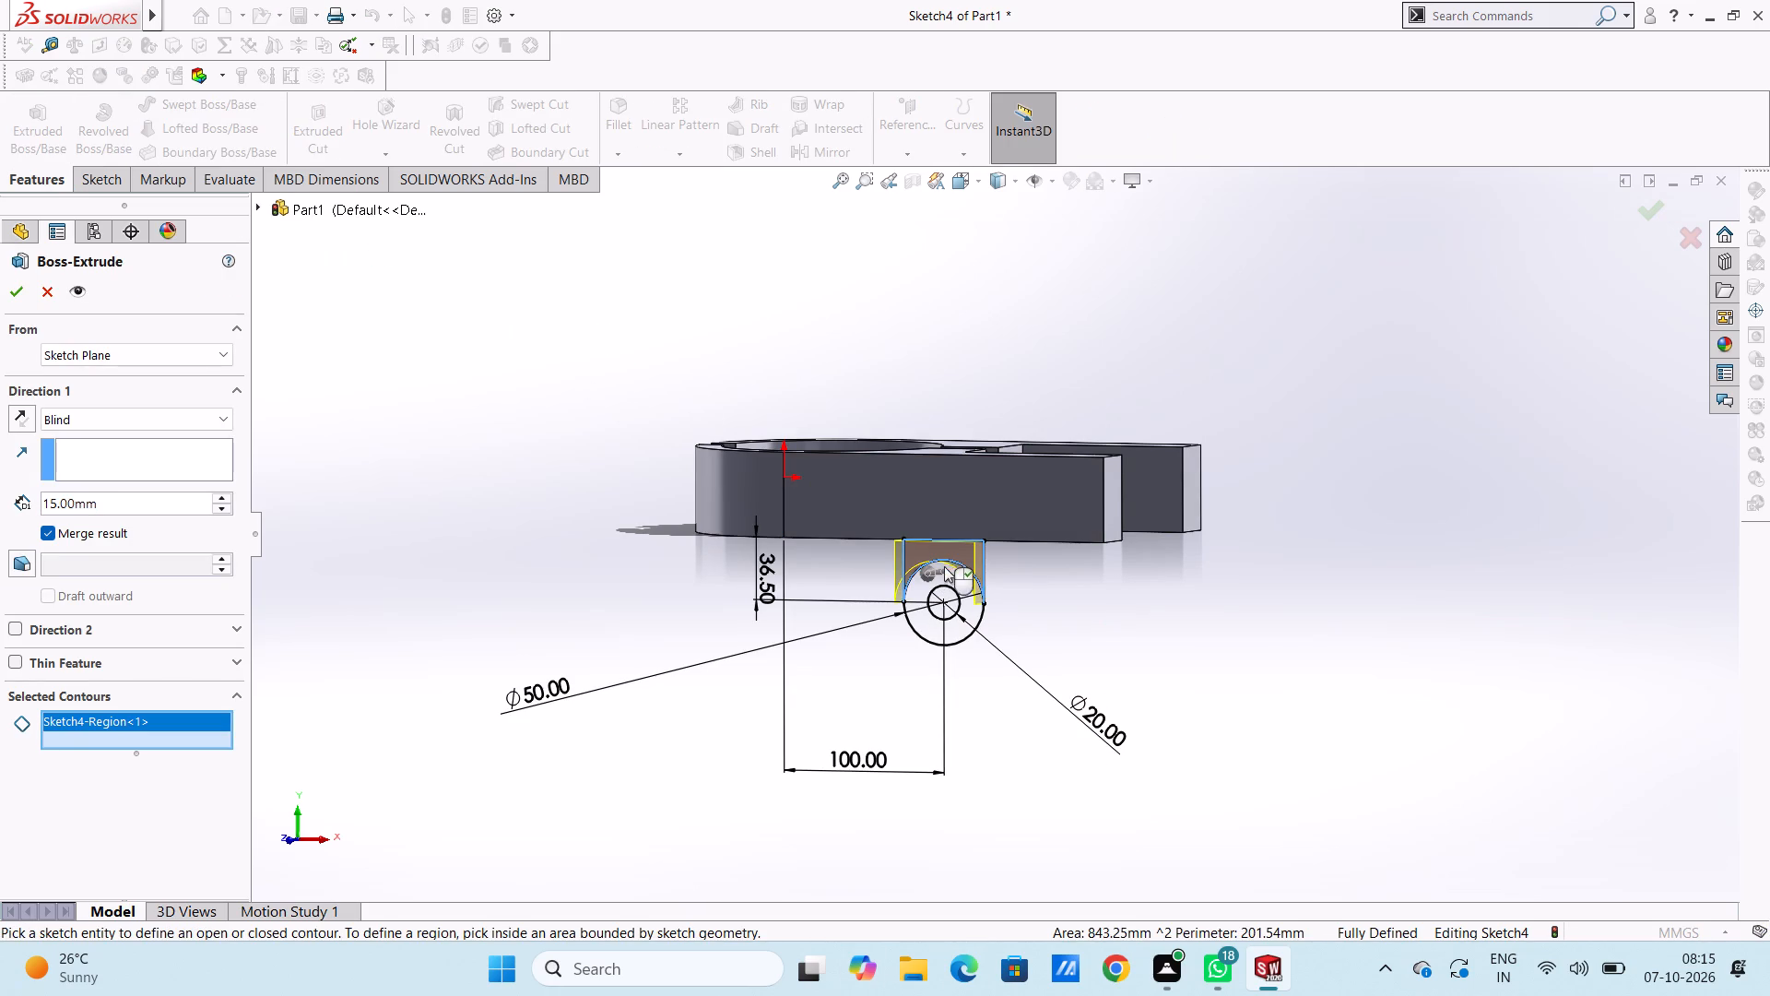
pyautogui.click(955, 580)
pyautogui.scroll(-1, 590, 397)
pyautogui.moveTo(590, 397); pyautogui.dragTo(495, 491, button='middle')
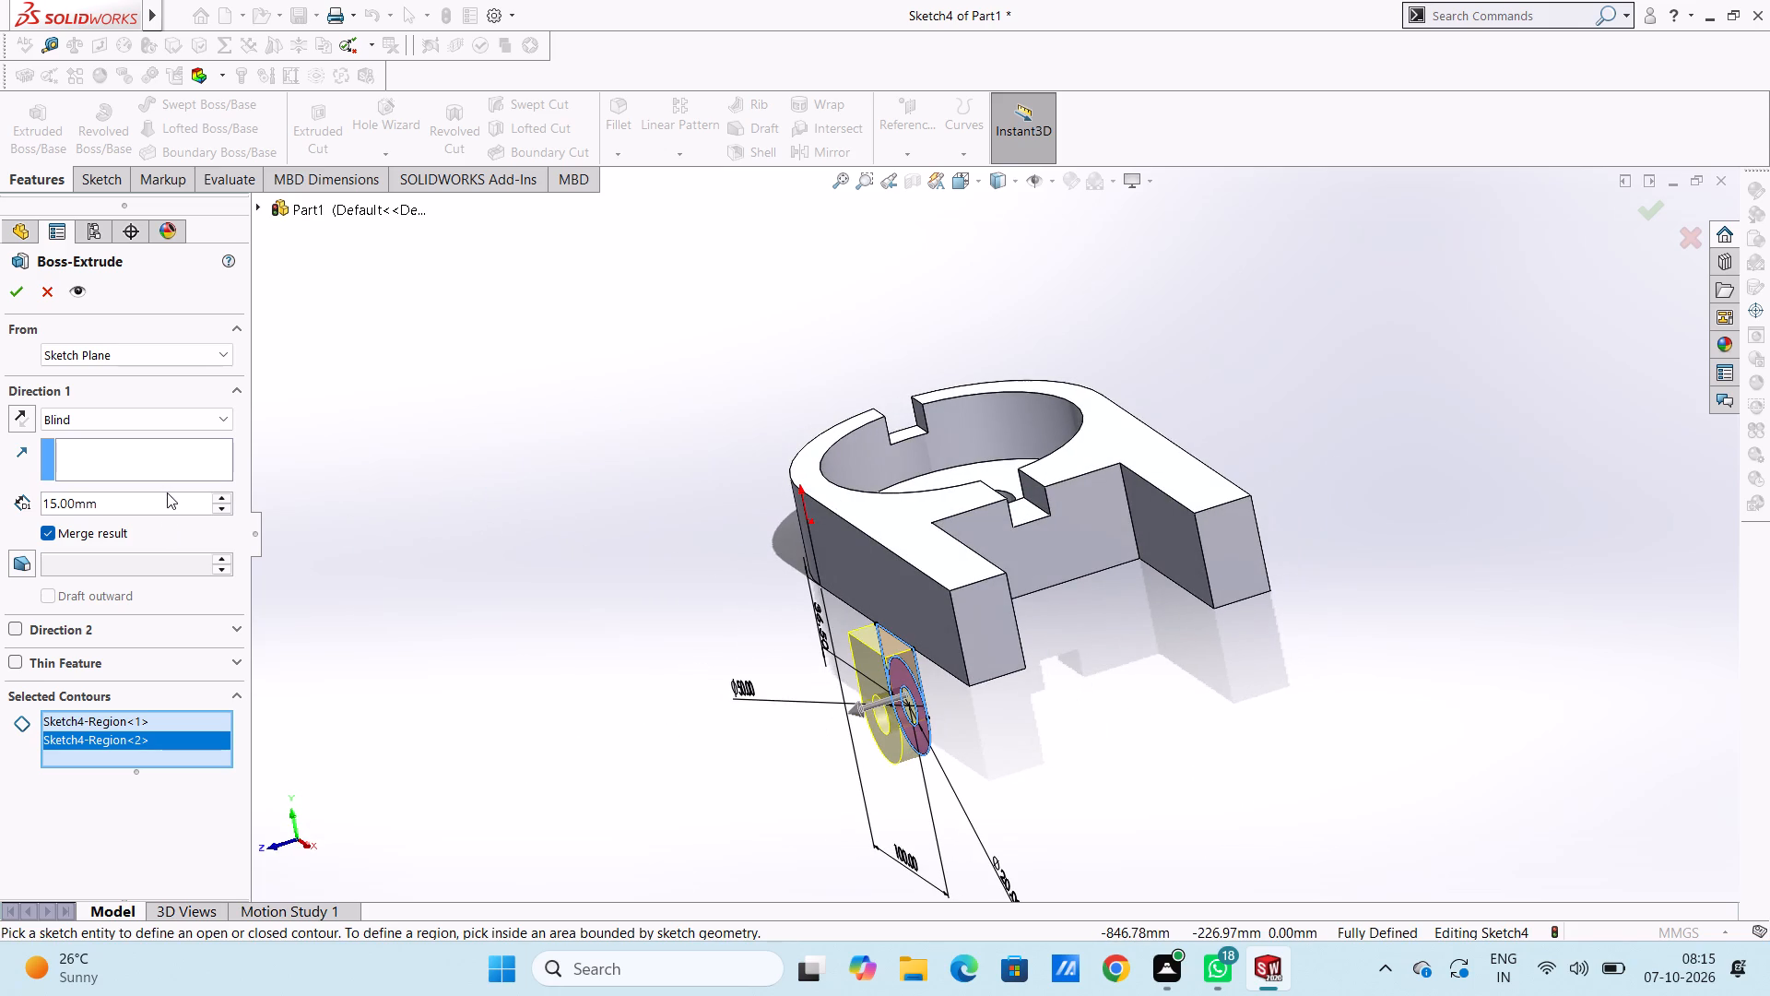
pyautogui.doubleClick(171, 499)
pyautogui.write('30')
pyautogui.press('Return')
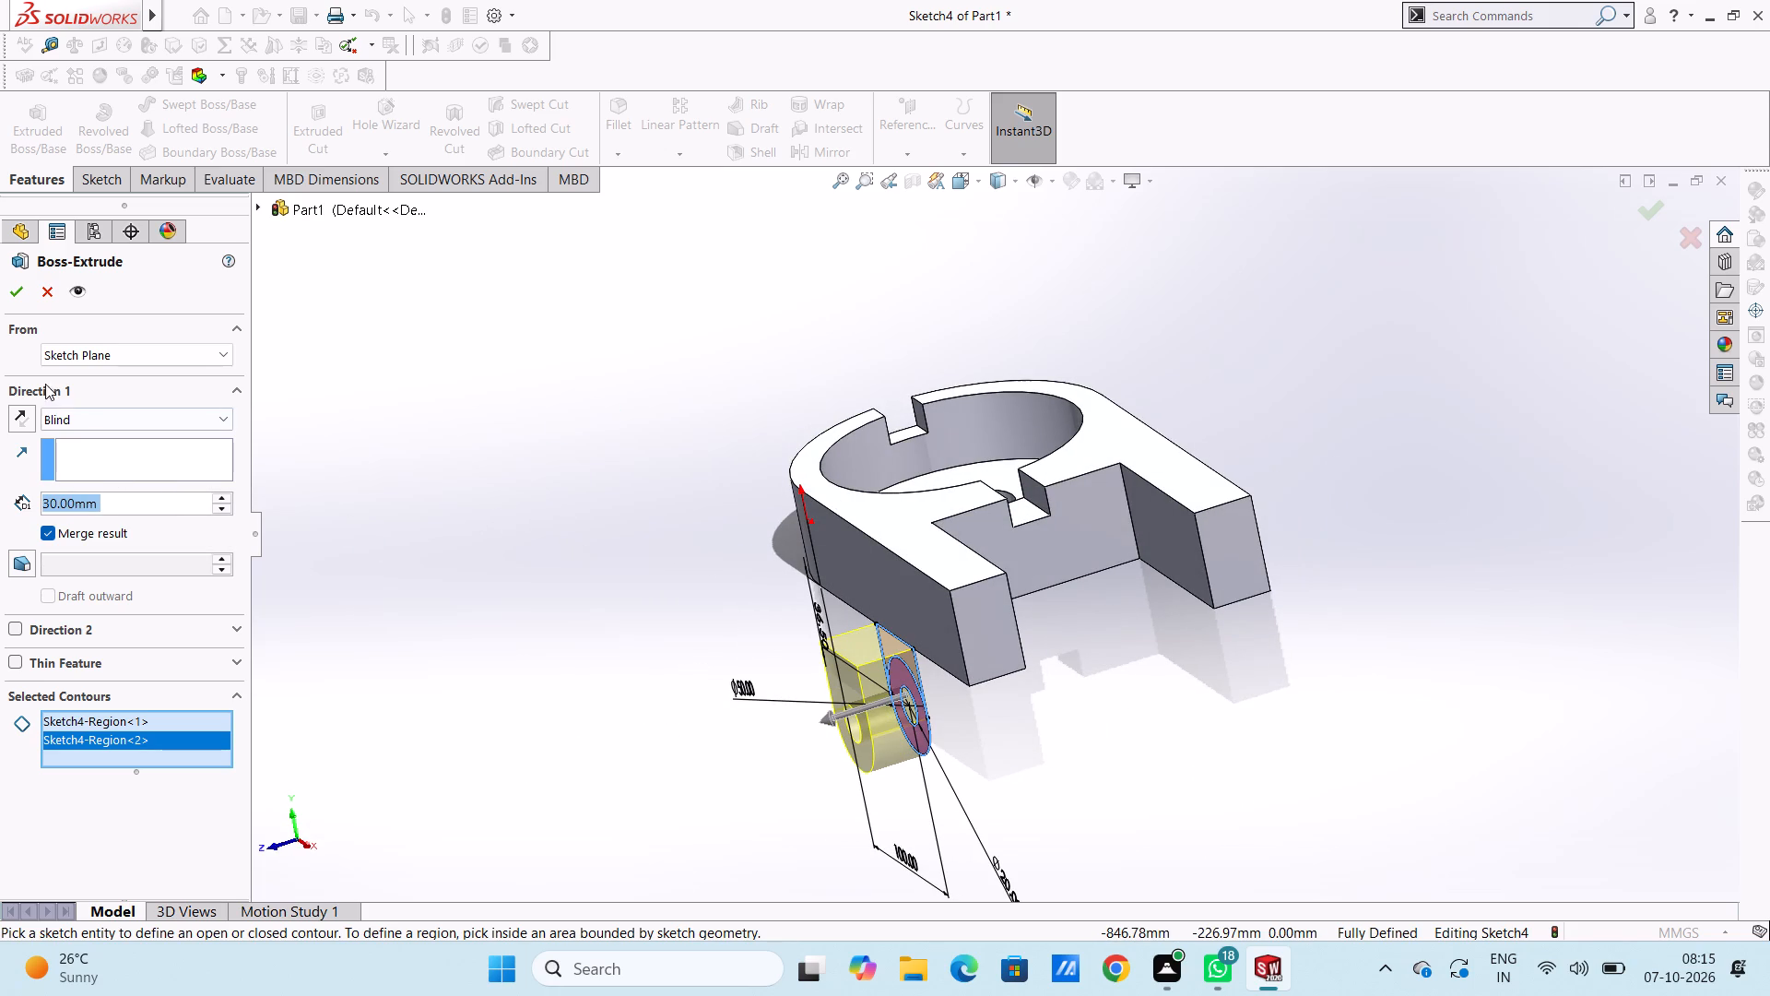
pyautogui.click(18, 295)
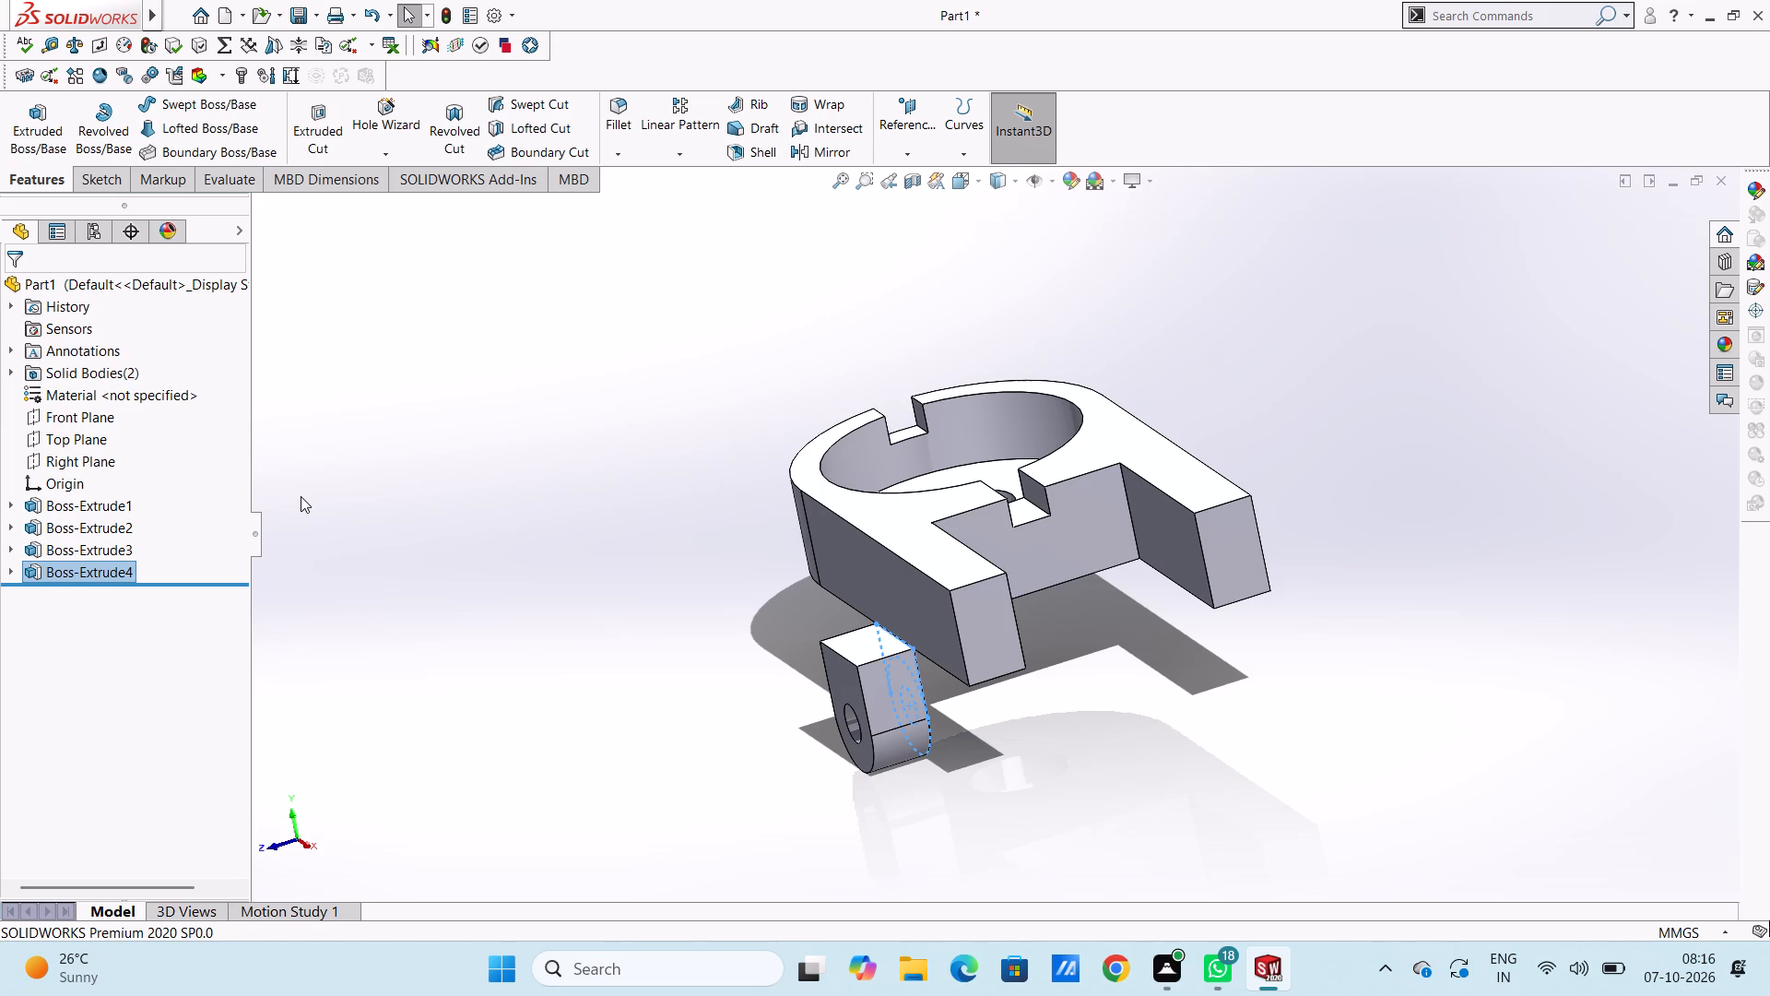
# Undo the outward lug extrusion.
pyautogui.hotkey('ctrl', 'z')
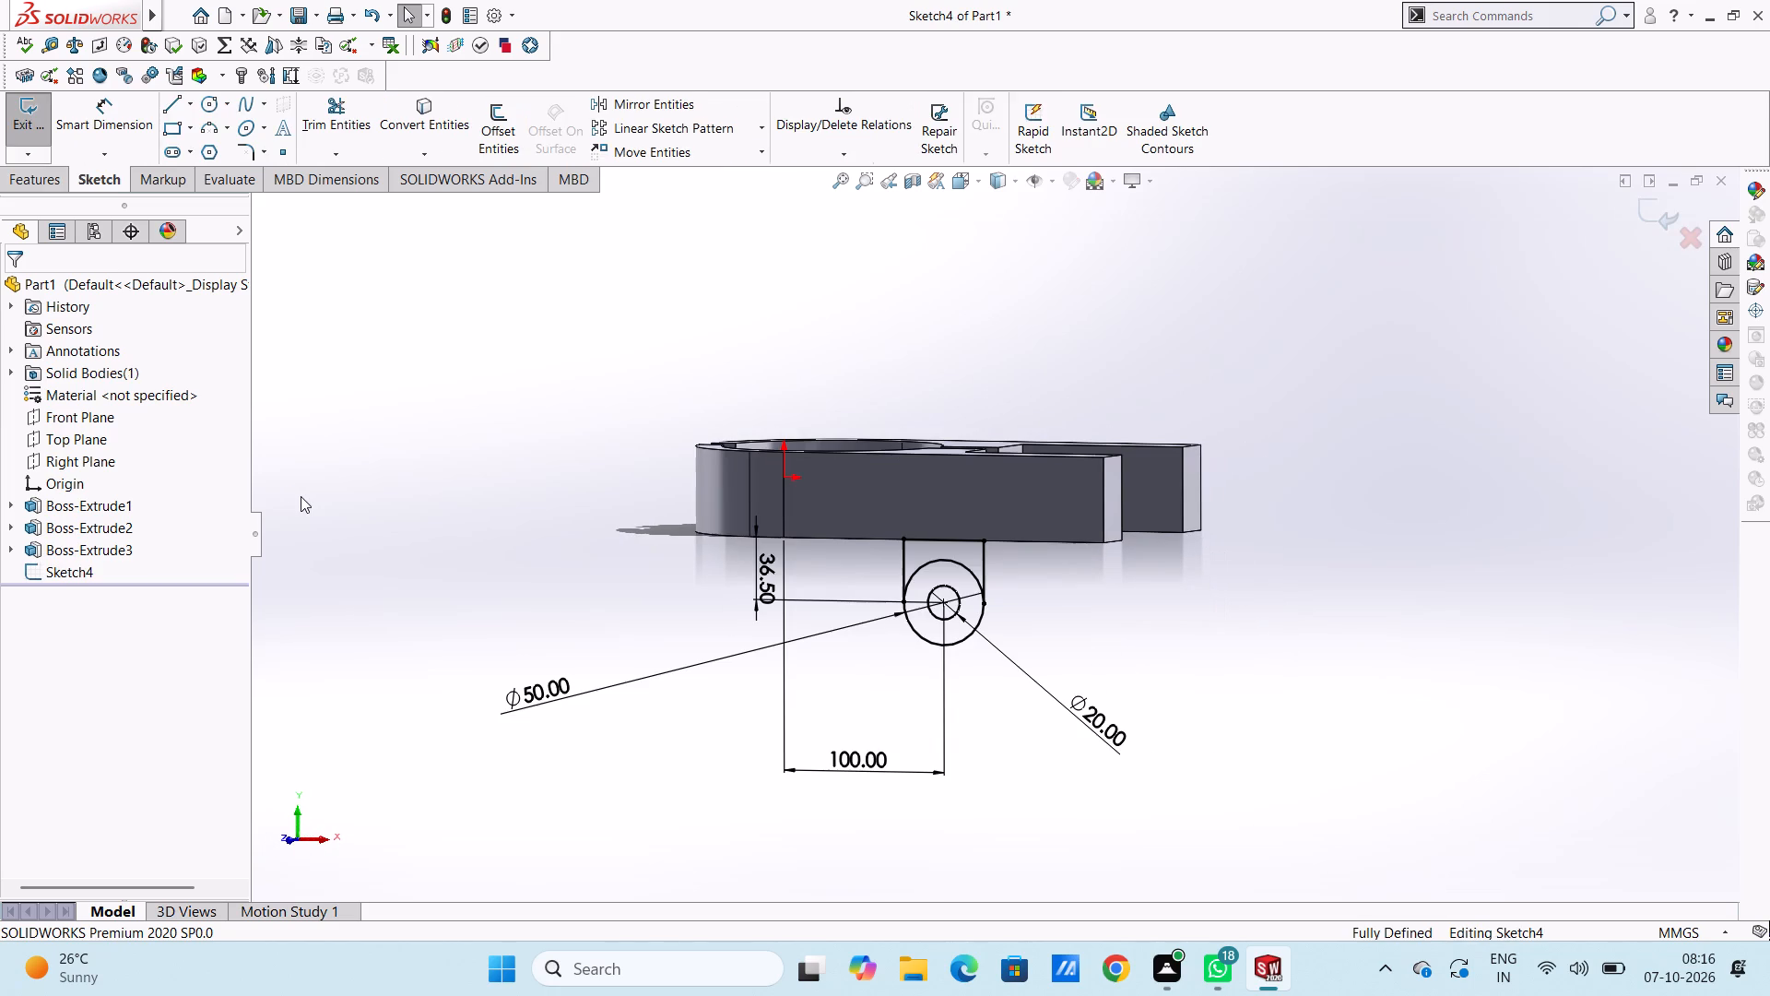
# Extrude the two lug regions around the 20 mm hole by 30 mm with the direction reversed, under the body and merged.
pyautogui.moveTo(594, 337); pyautogui.dragTo(487, 350, button='middle')
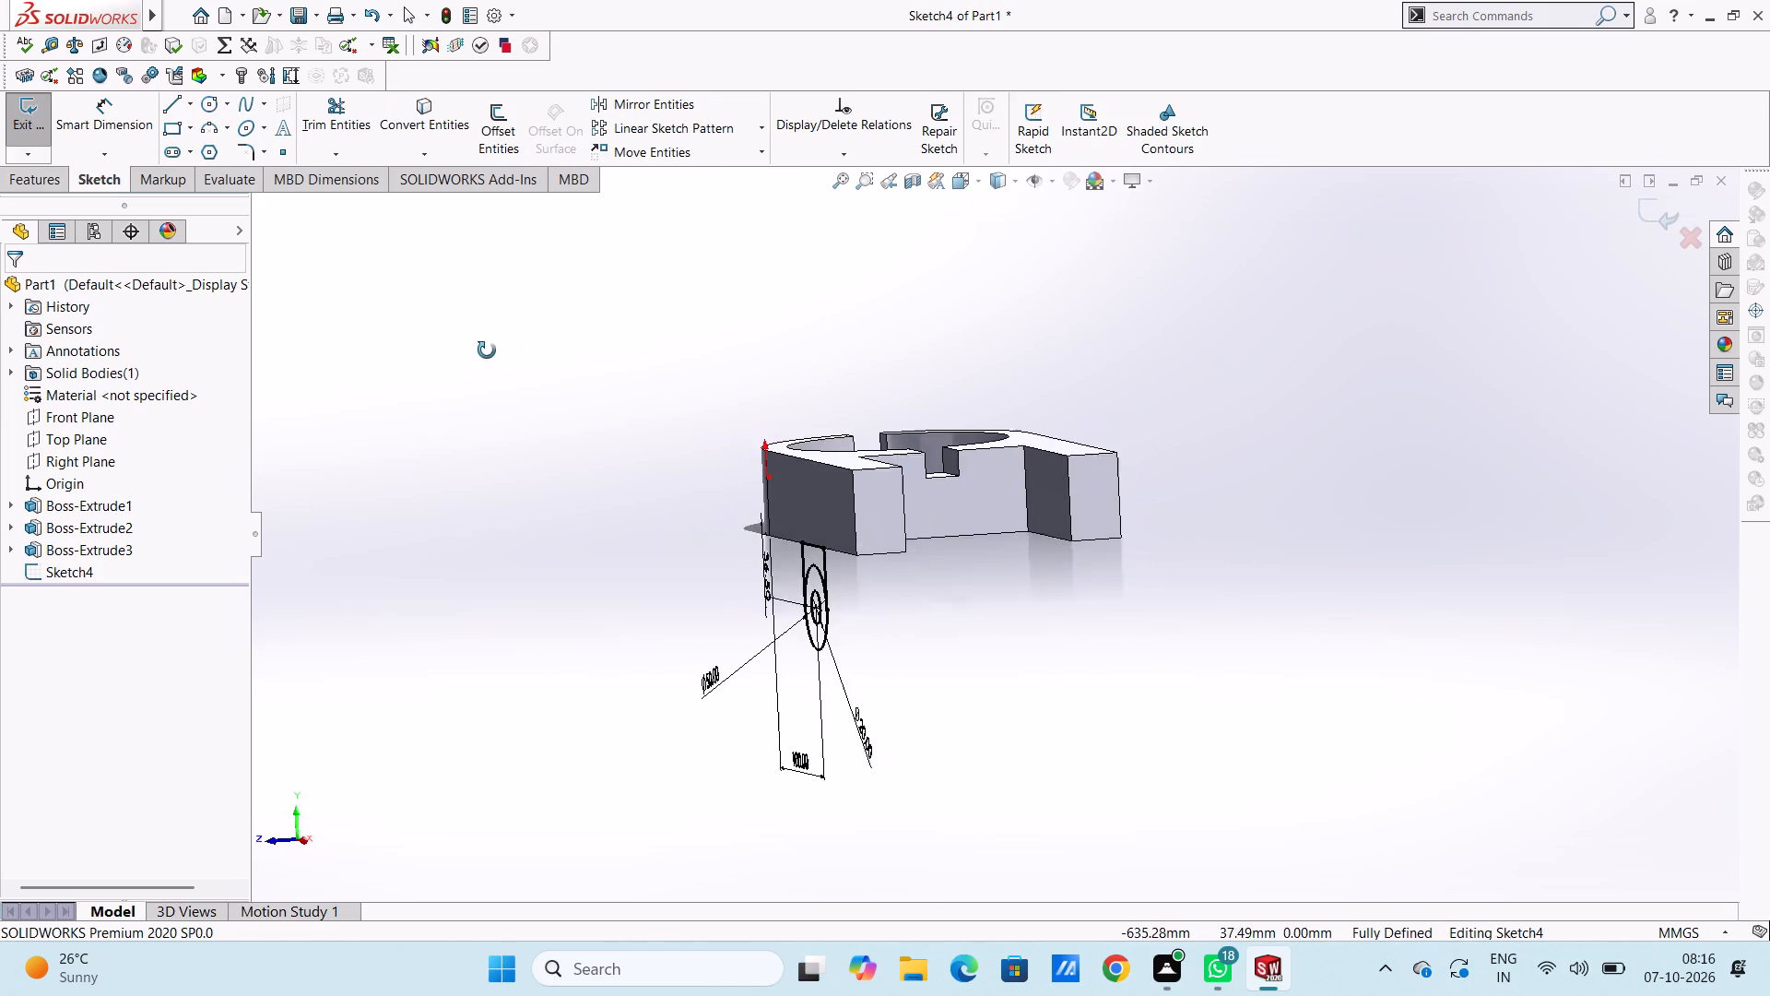
pyautogui.moveTo(487, 350); pyautogui.dragTo(498, 397, button='middle')
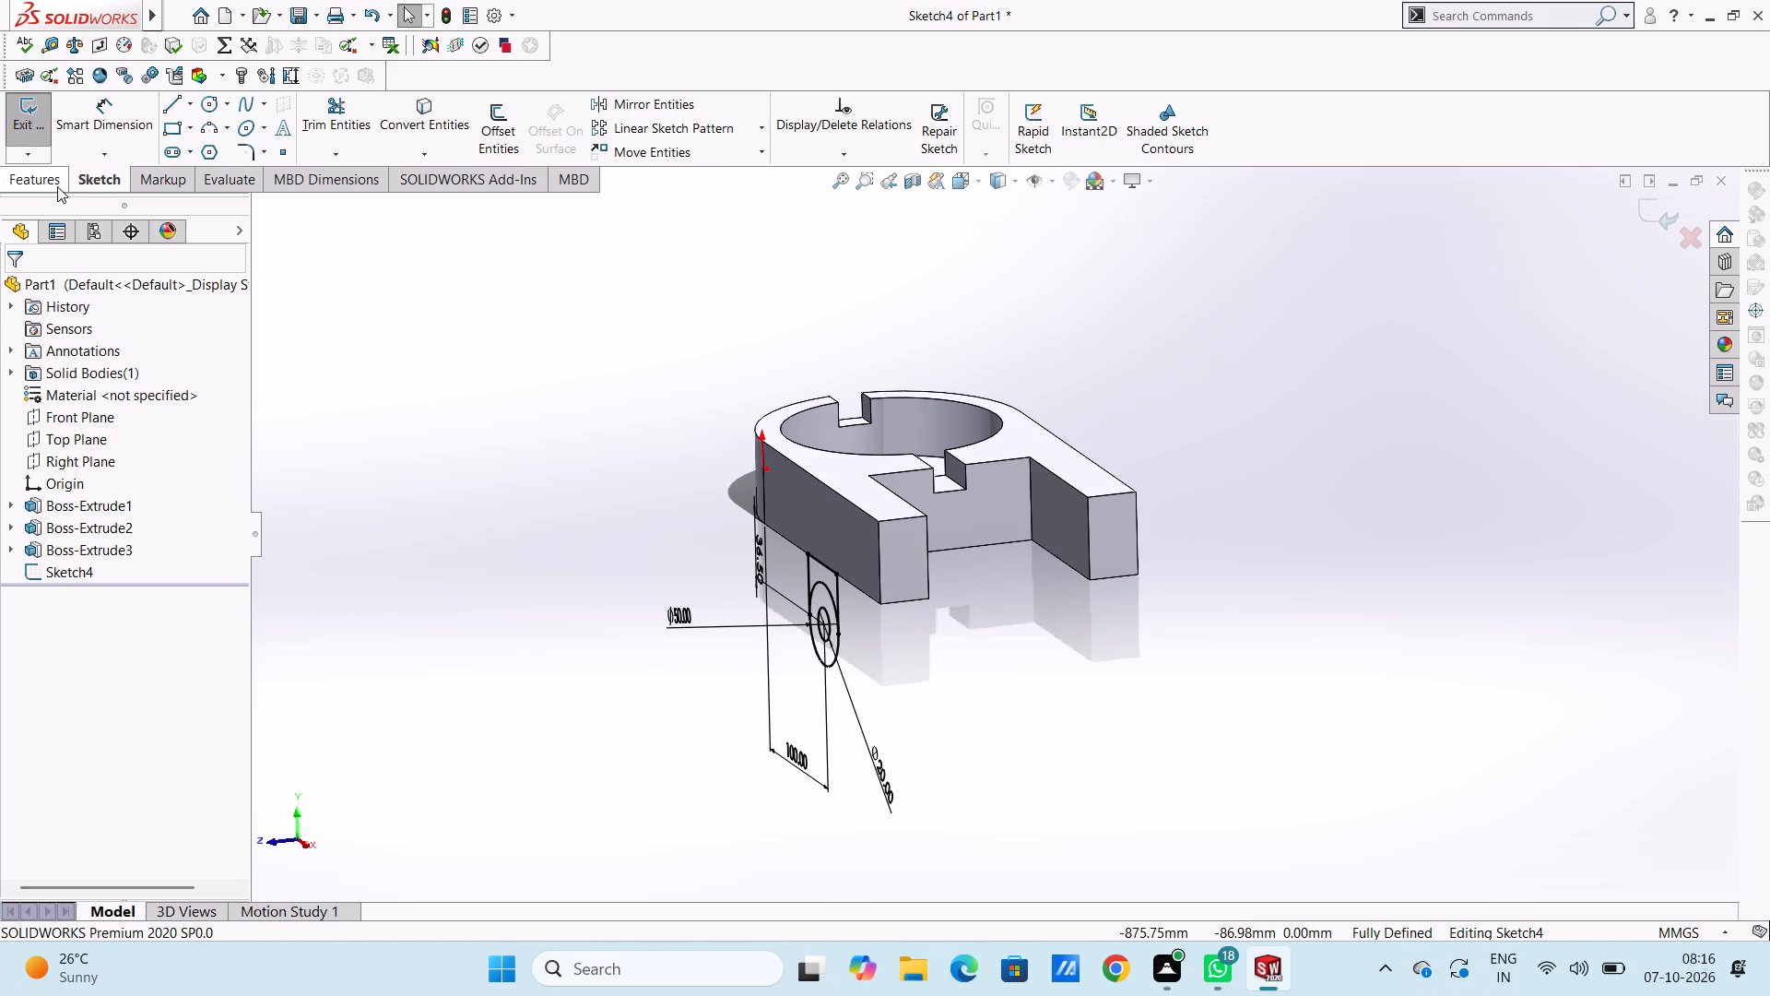
pyautogui.click(45, 182)
pyautogui.click(48, 131)
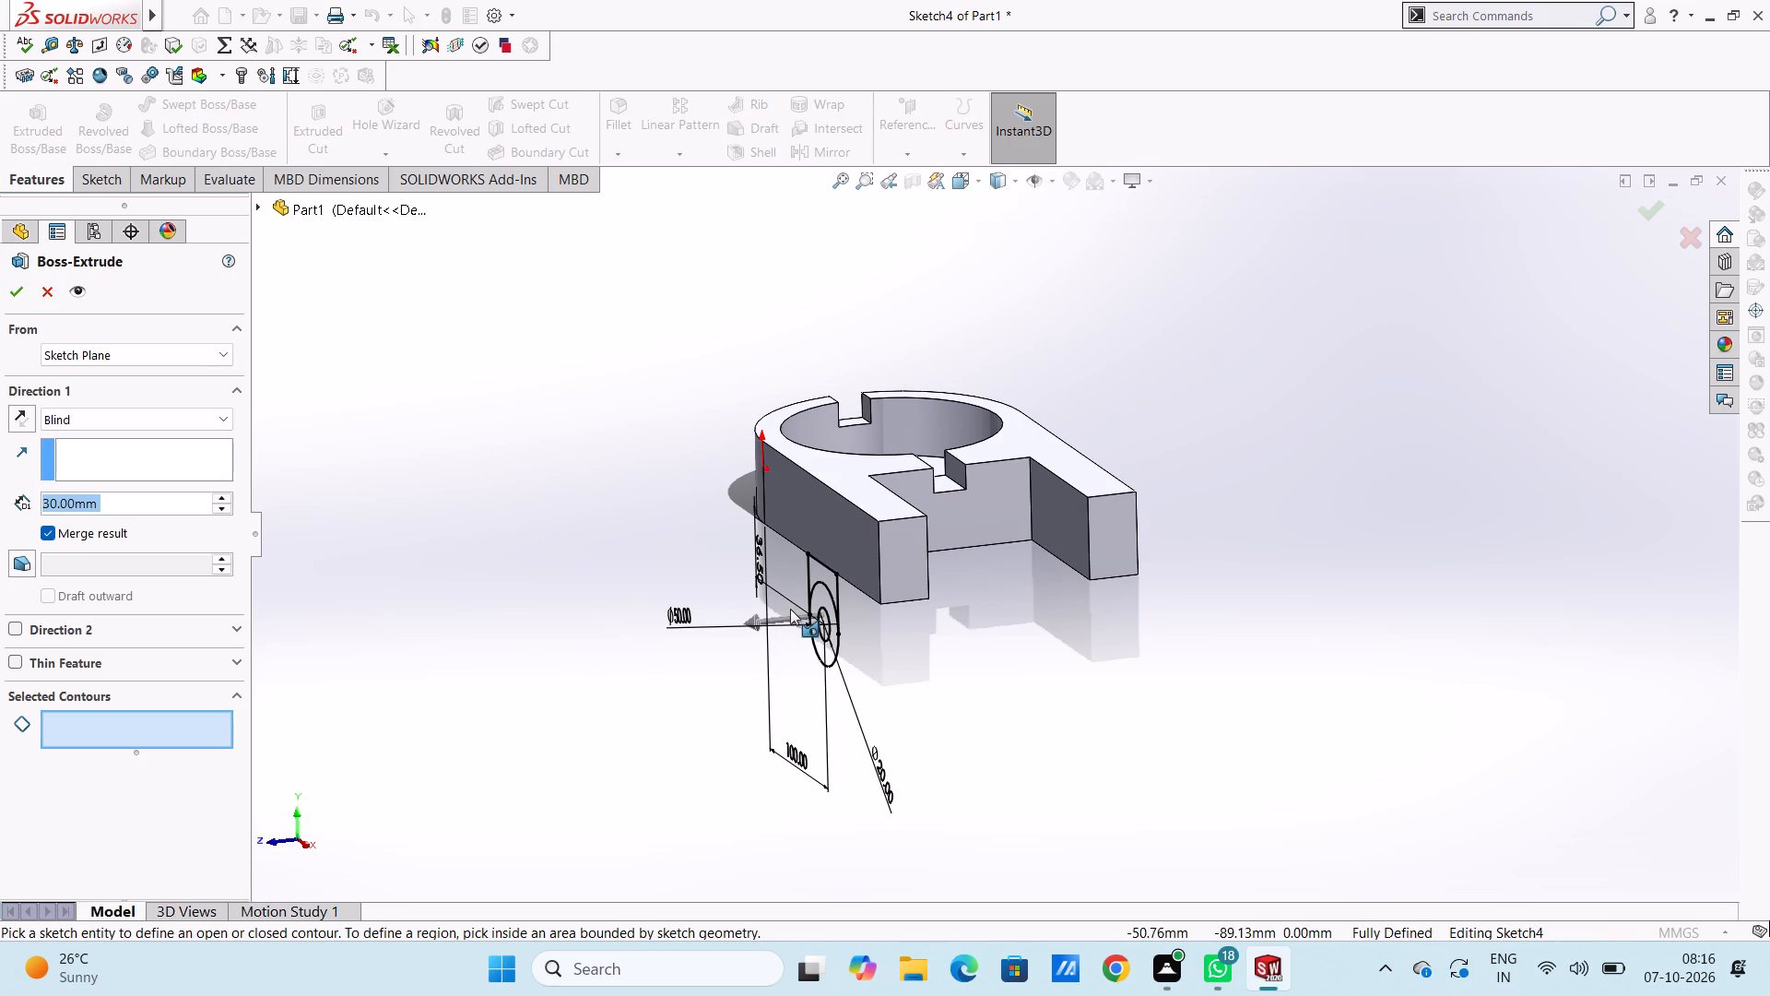
pyautogui.click(827, 577)
pyautogui.scroll(-3, 835, 622)
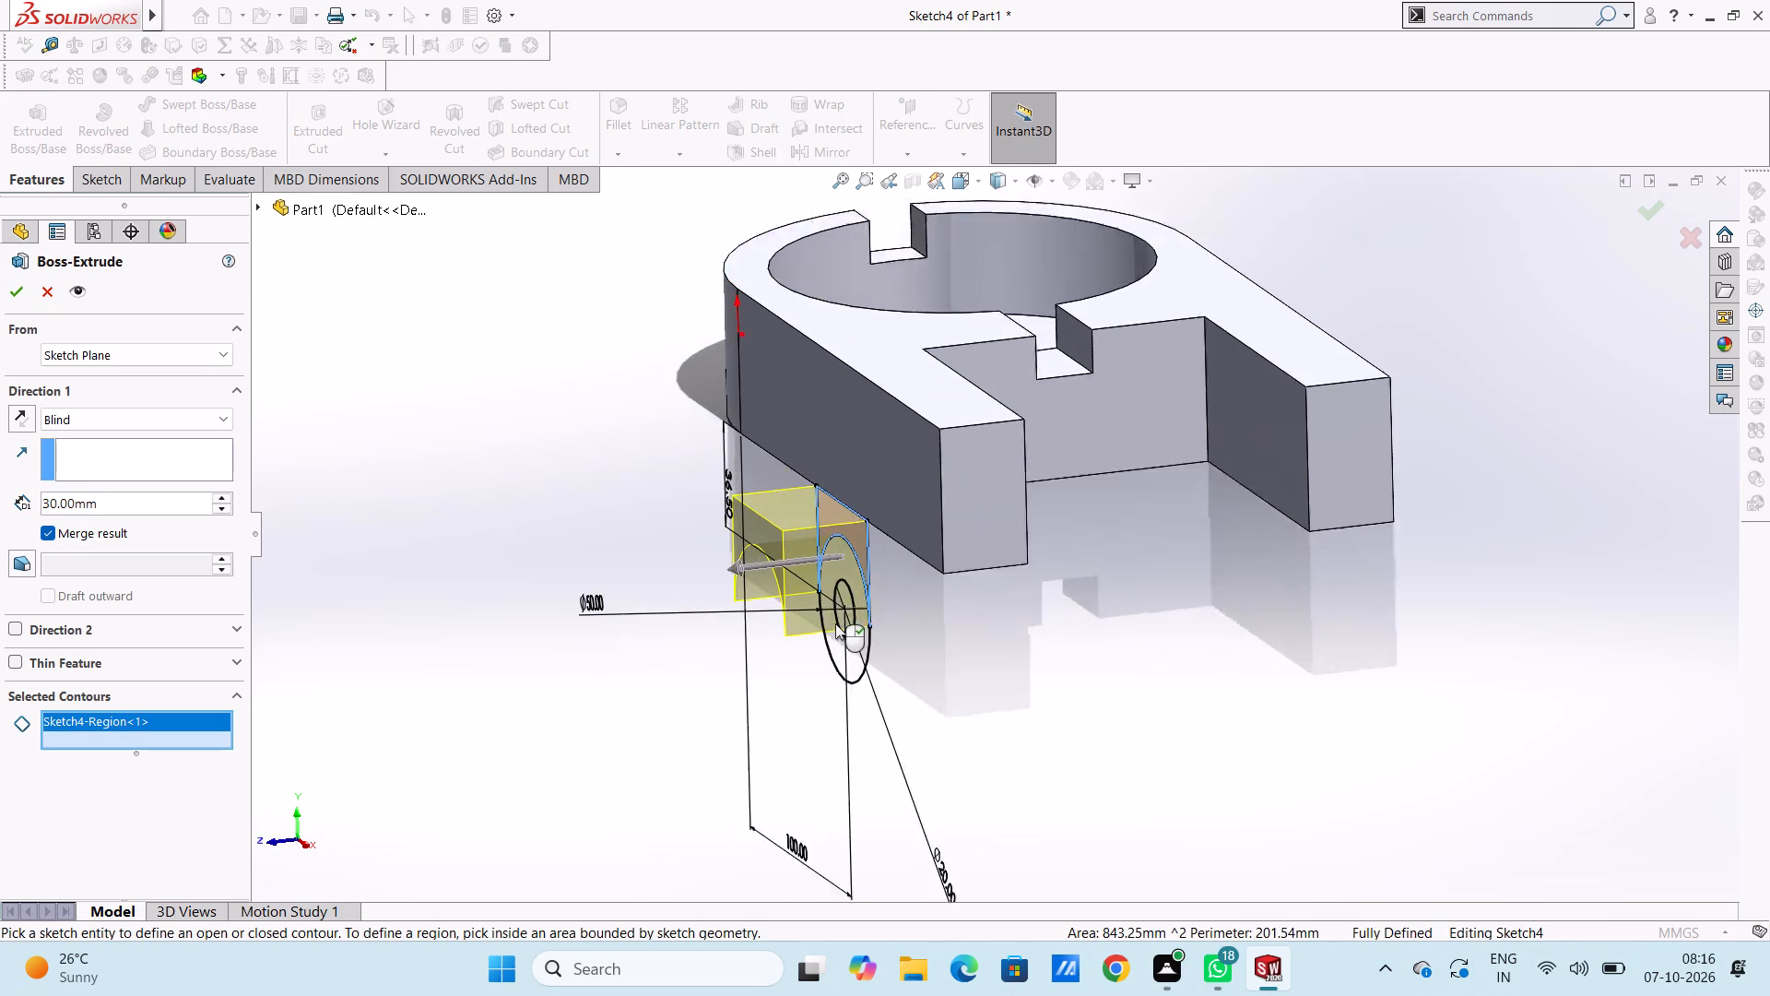
pyautogui.scroll(-2, 835, 623)
pyautogui.click(875, 663)
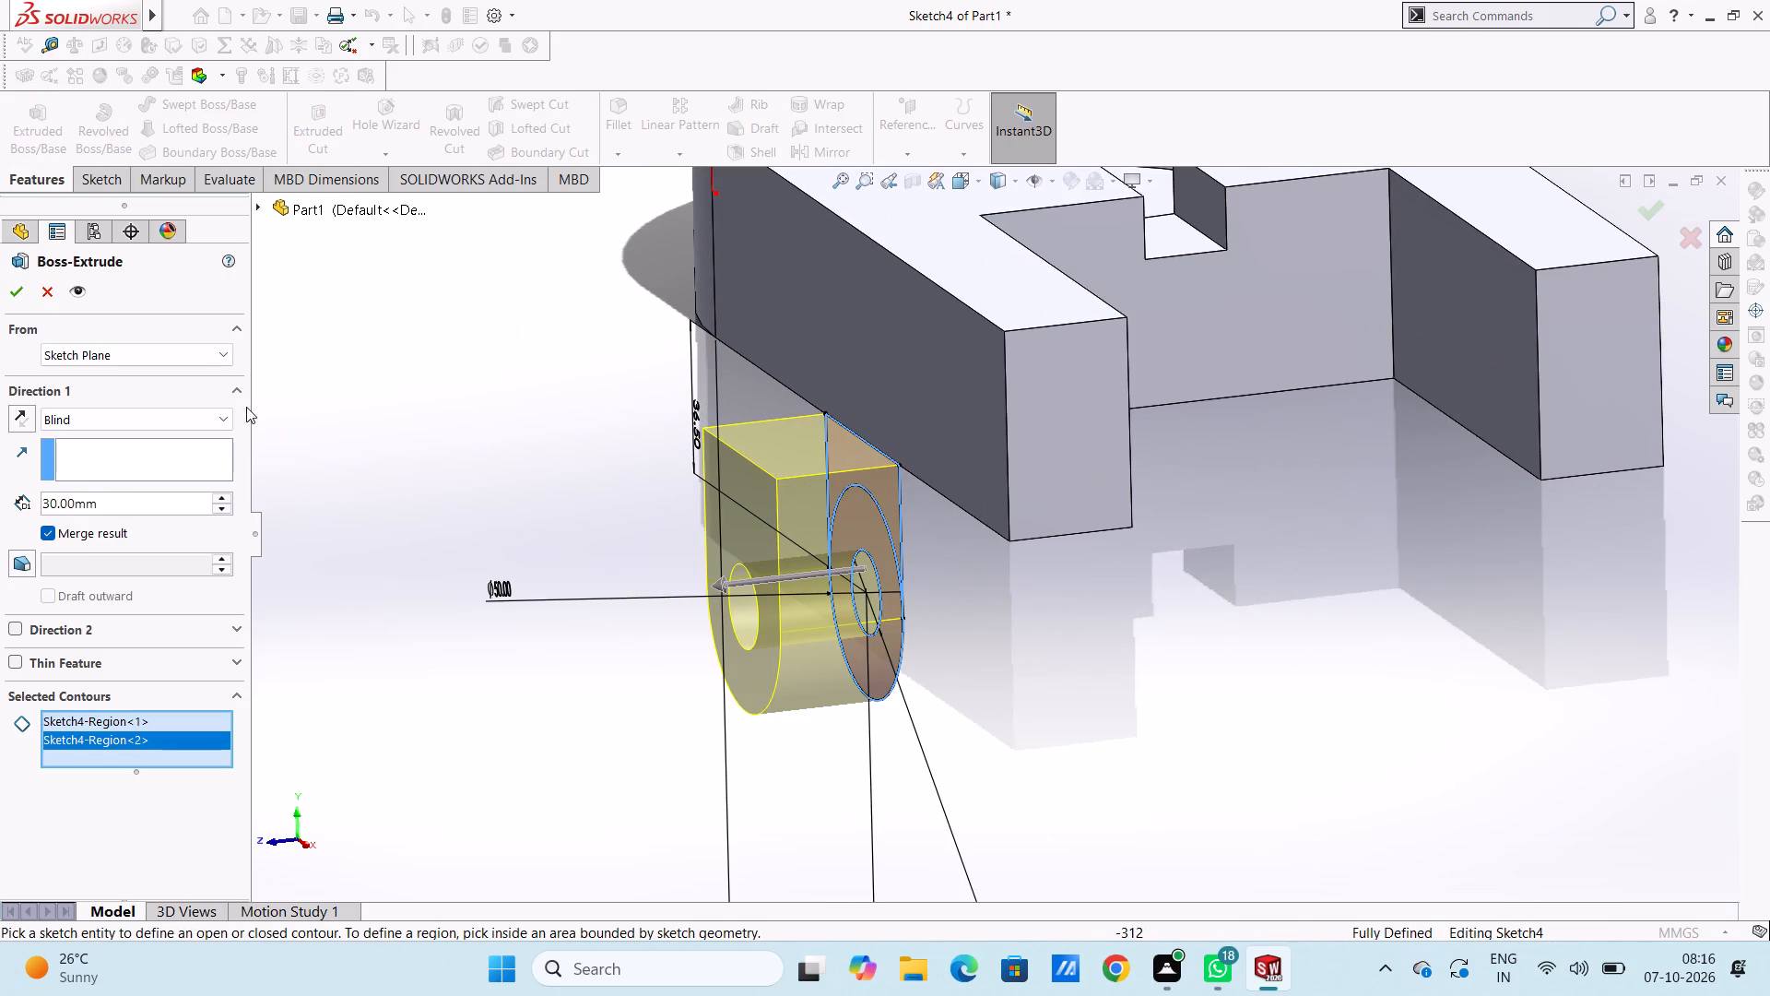
pyautogui.click(17, 424)
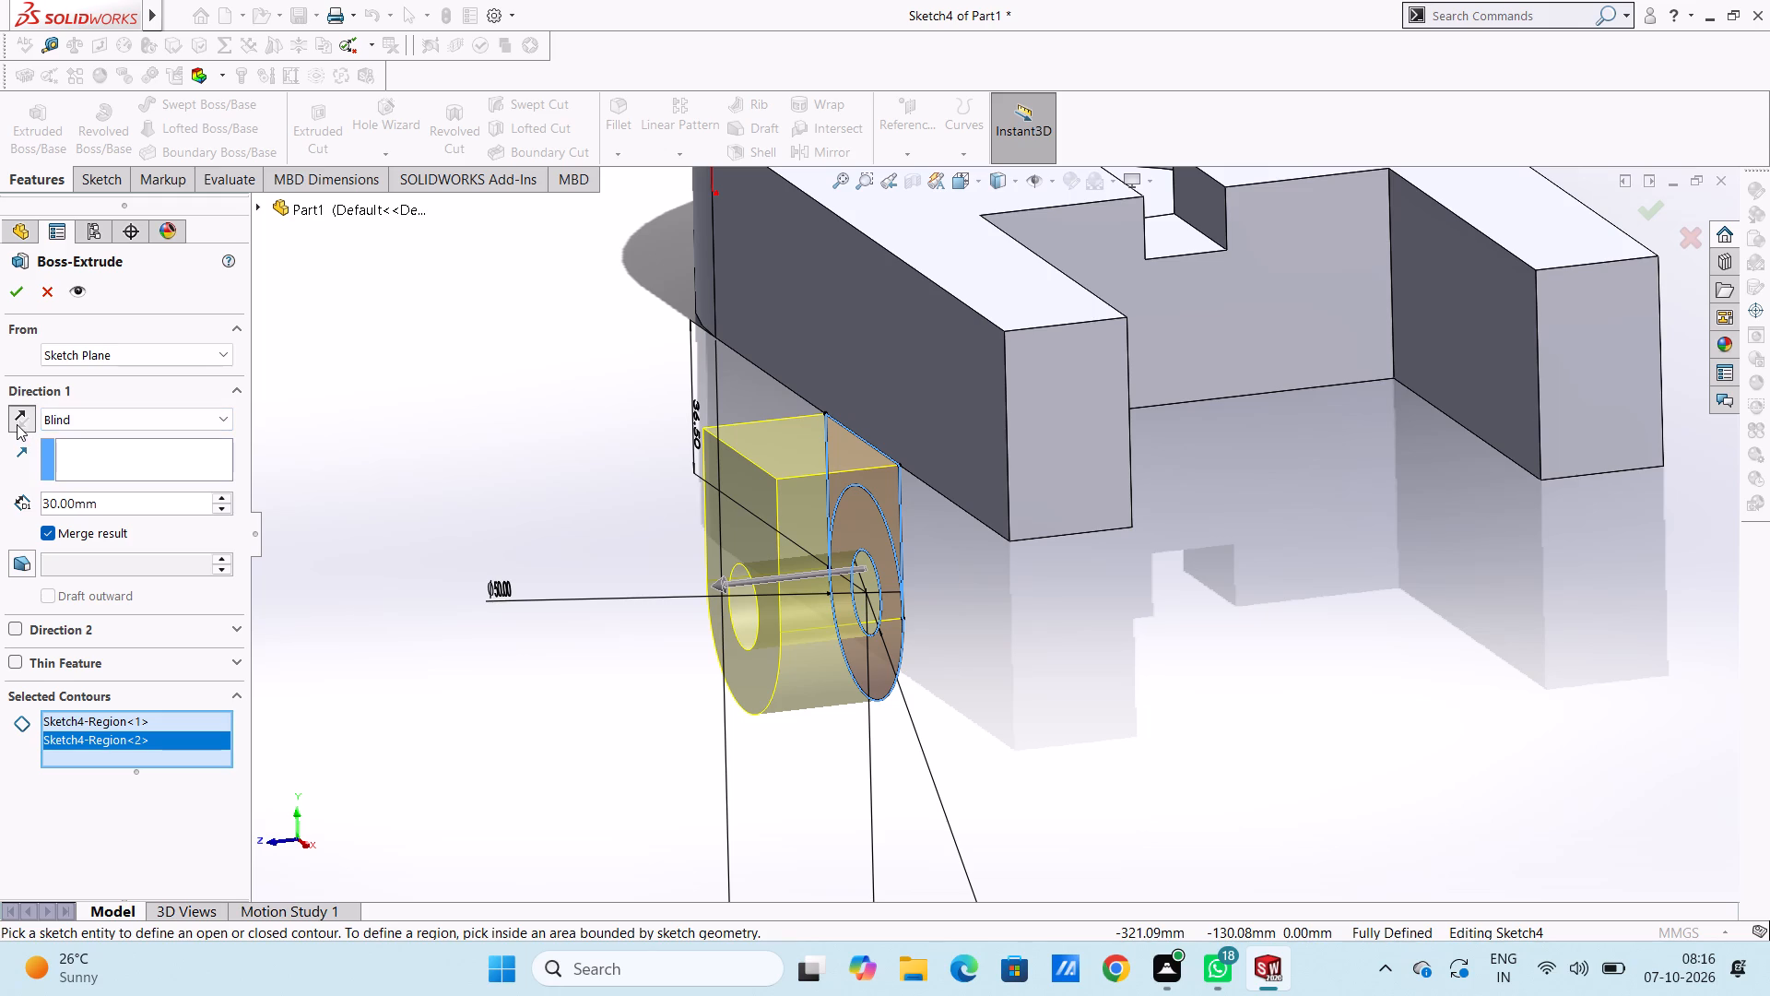
pyautogui.click(23, 298)
pyautogui.click(404, 394)
# Examine the lug beneath the extension arm from several sides.
pyautogui.scroll(5, 401, 393)
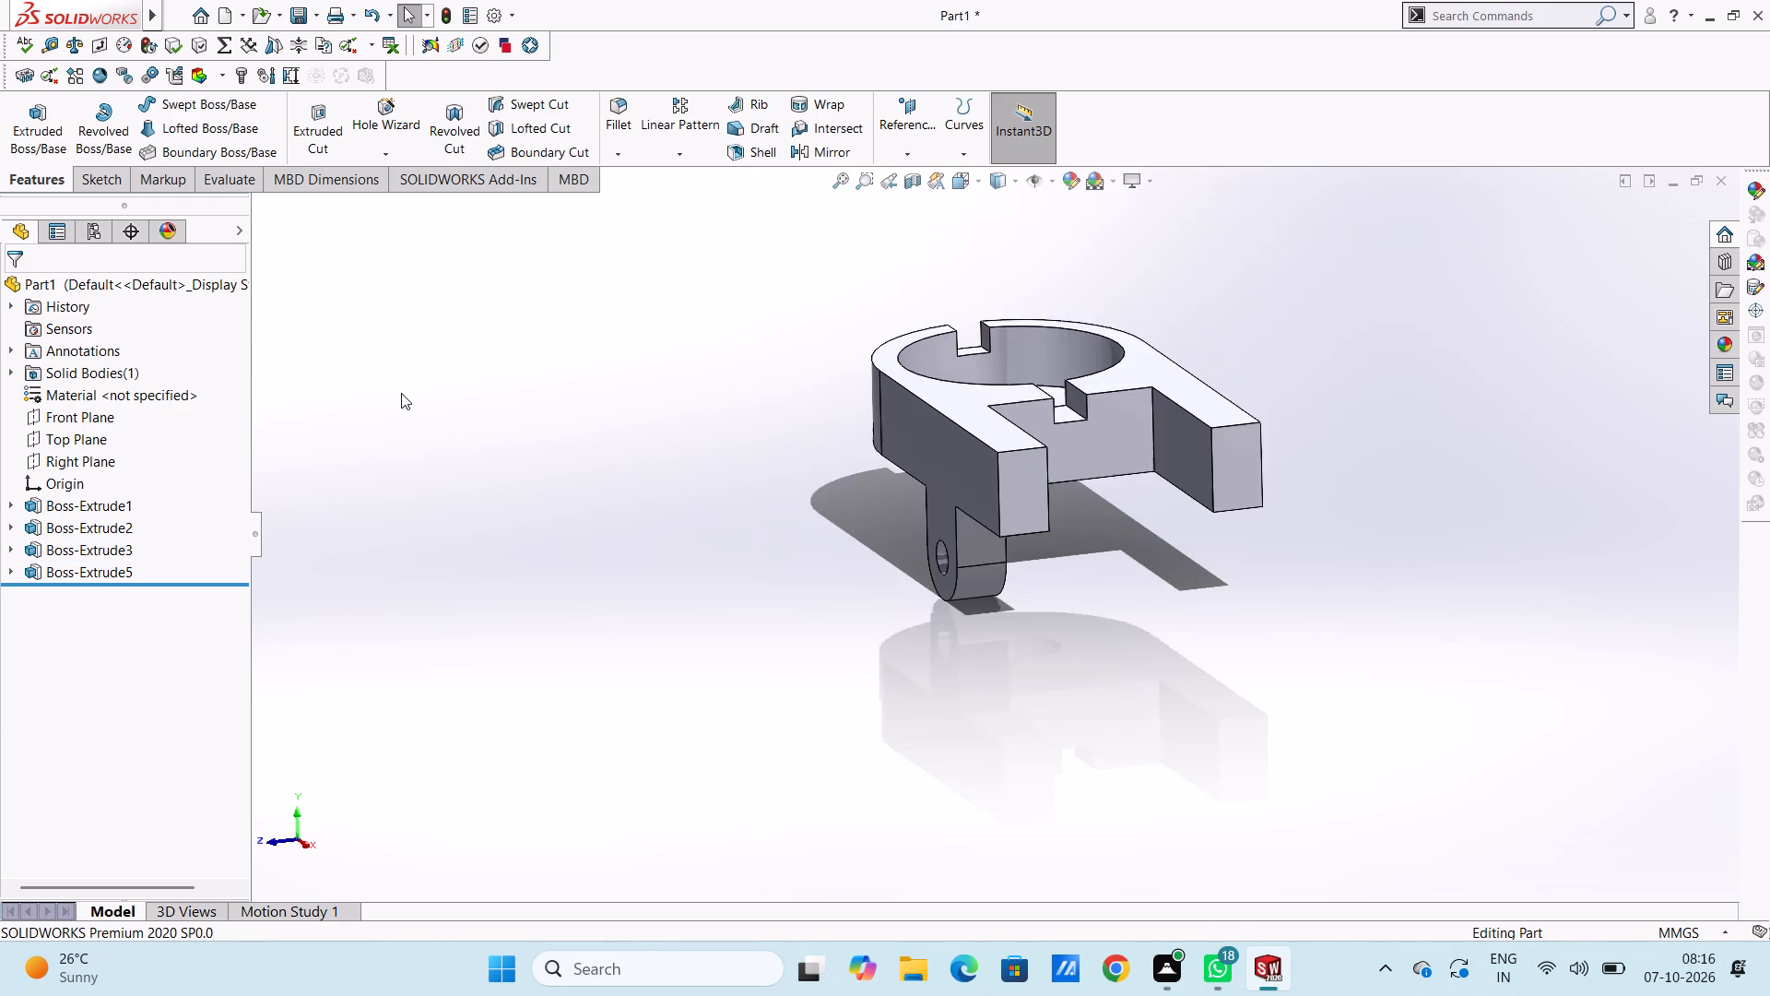
pyautogui.scroll(2, 401, 393)
pyautogui.moveTo(672, 425); pyautogui.dragTo(806, 468, button='middle')
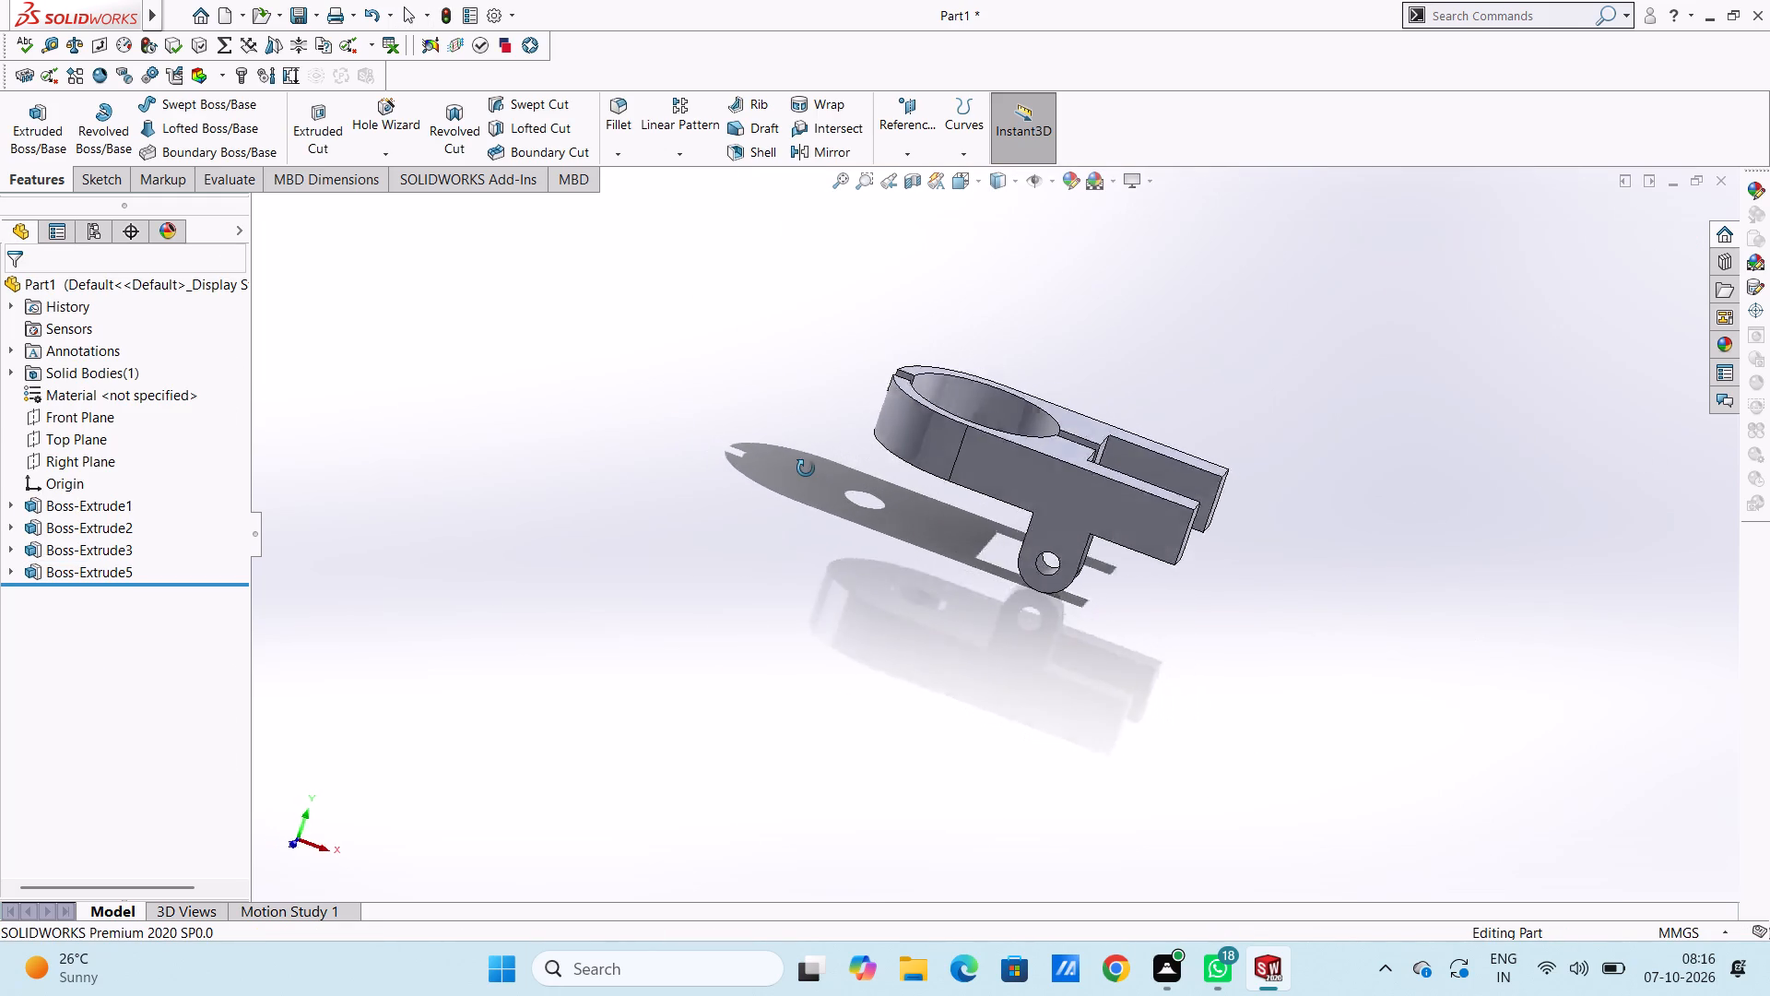
pyautogui.moveTo(806, 468); pyautogui.dragTo(776, 416, button='middle')
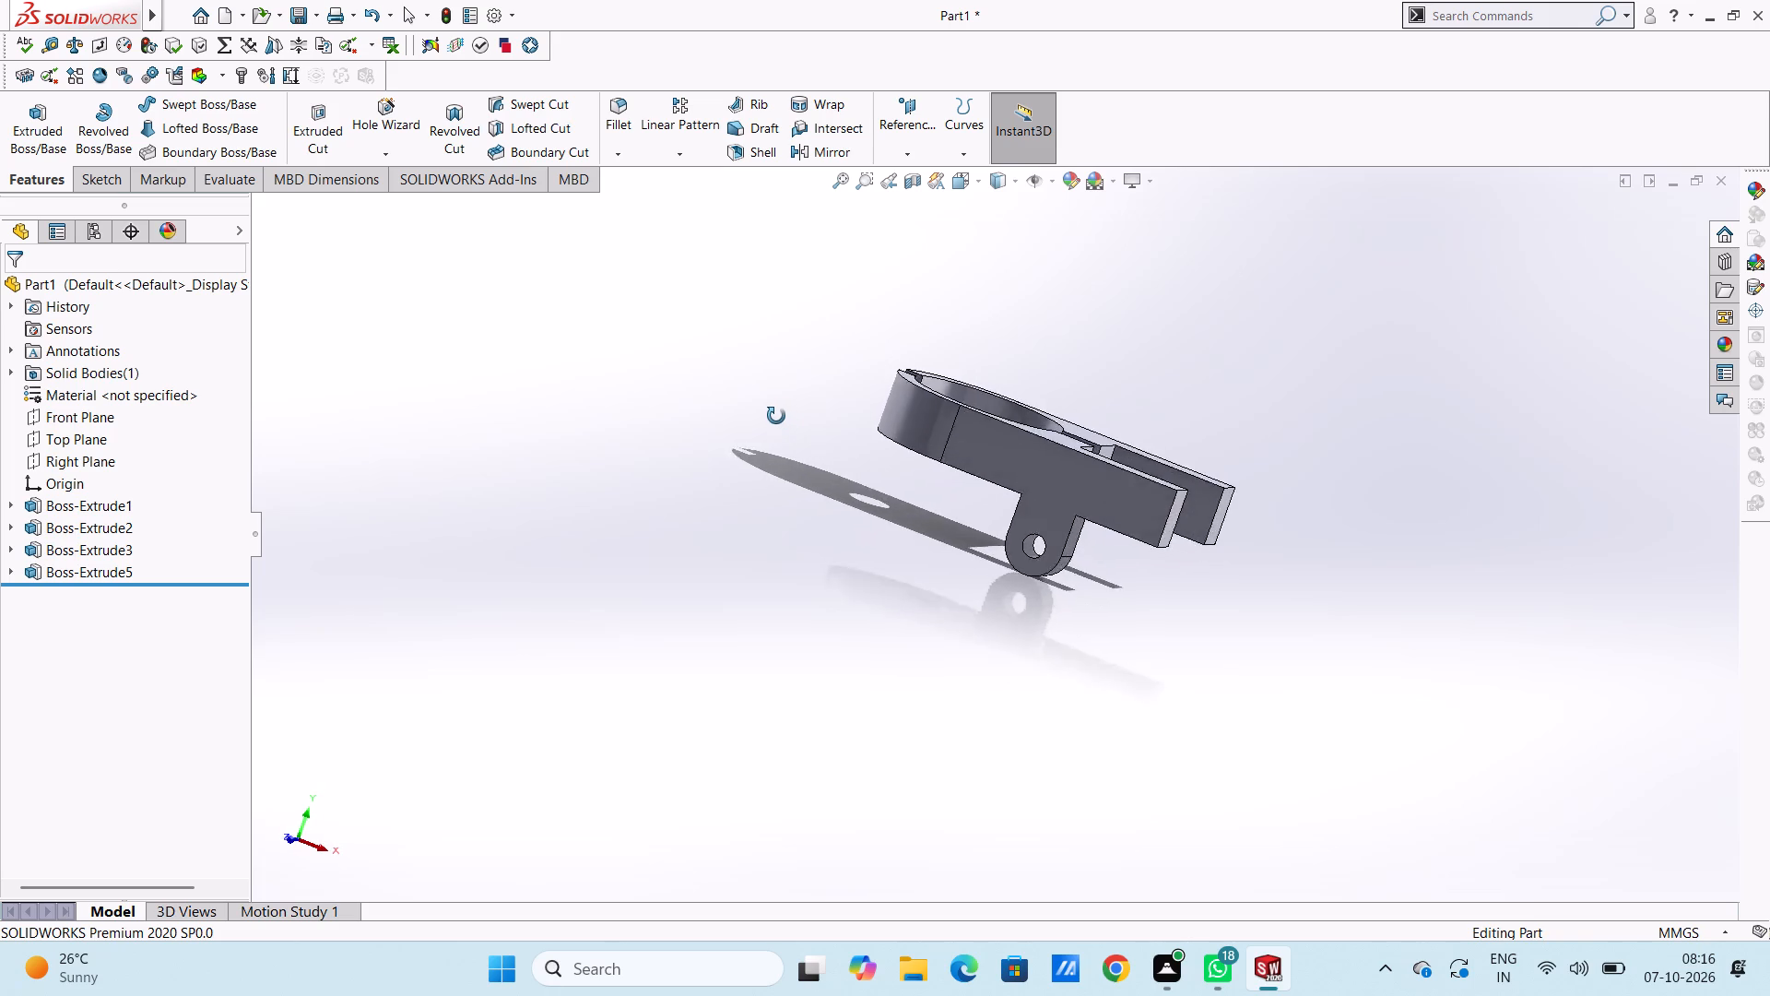
pyautogui.moveTo(776, 416); pyautogui.dragTo(643, 409, button='middle')
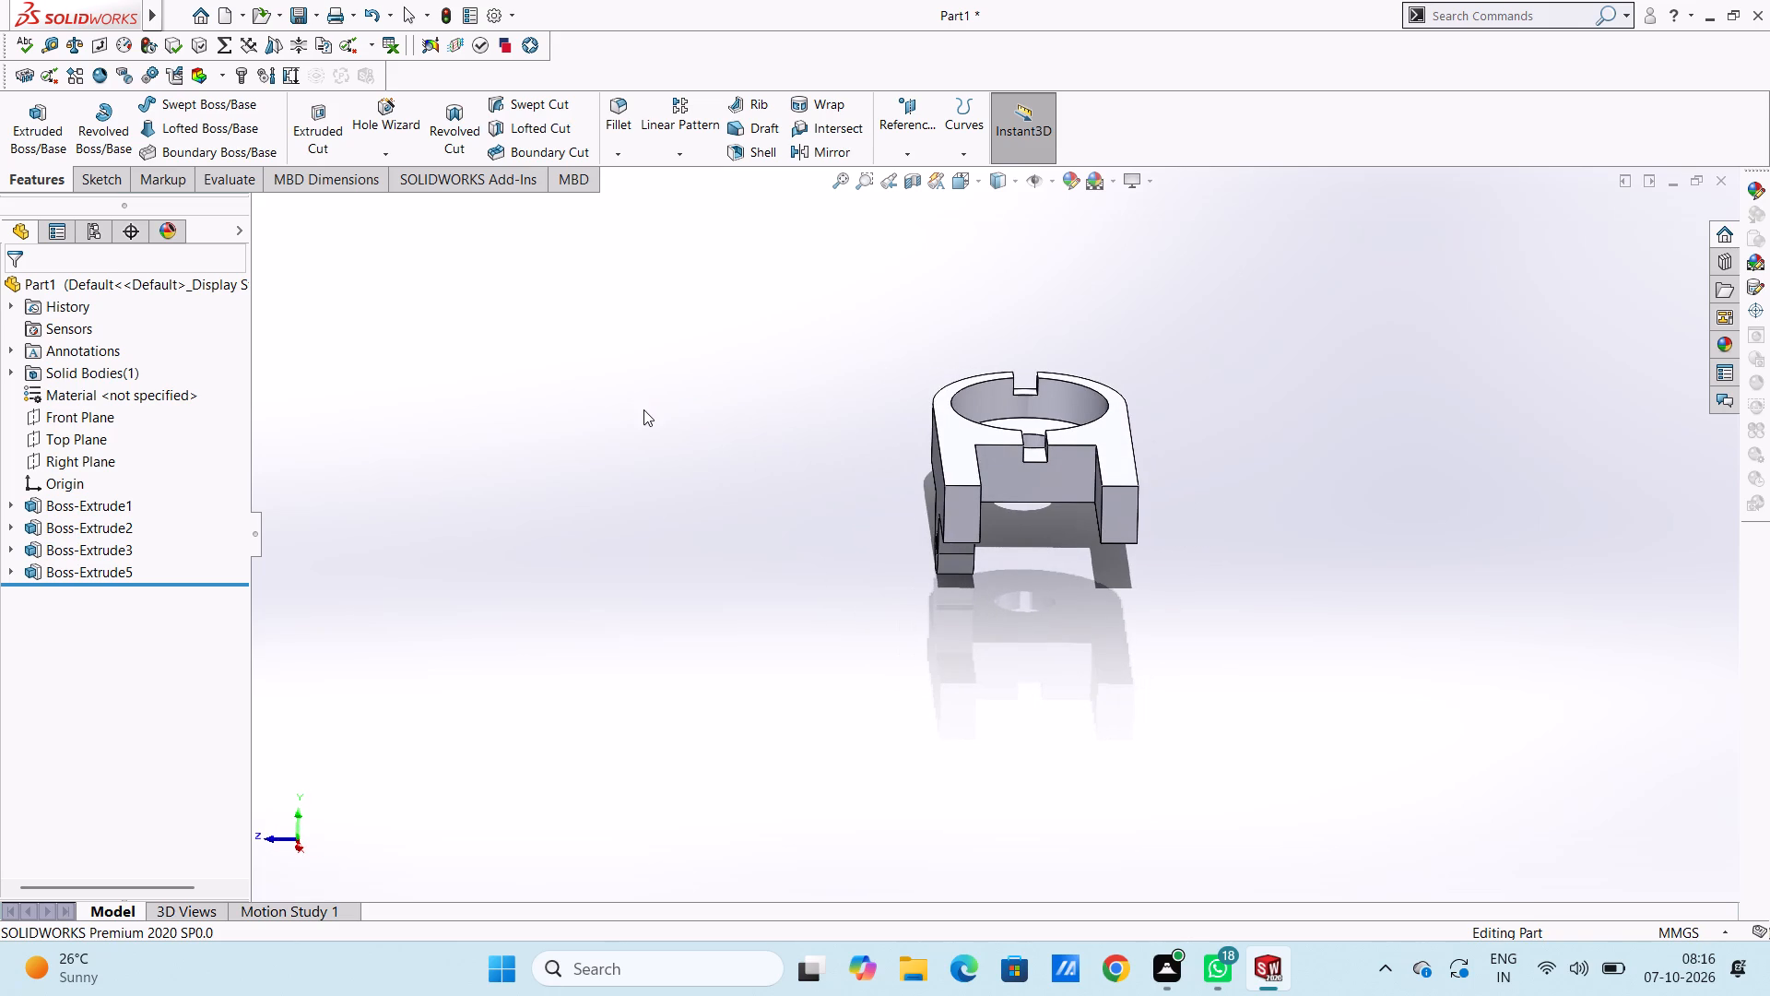
pyautogui.moveTo(771, 579); pyautogui.dragTo(819, 597, button='middle')
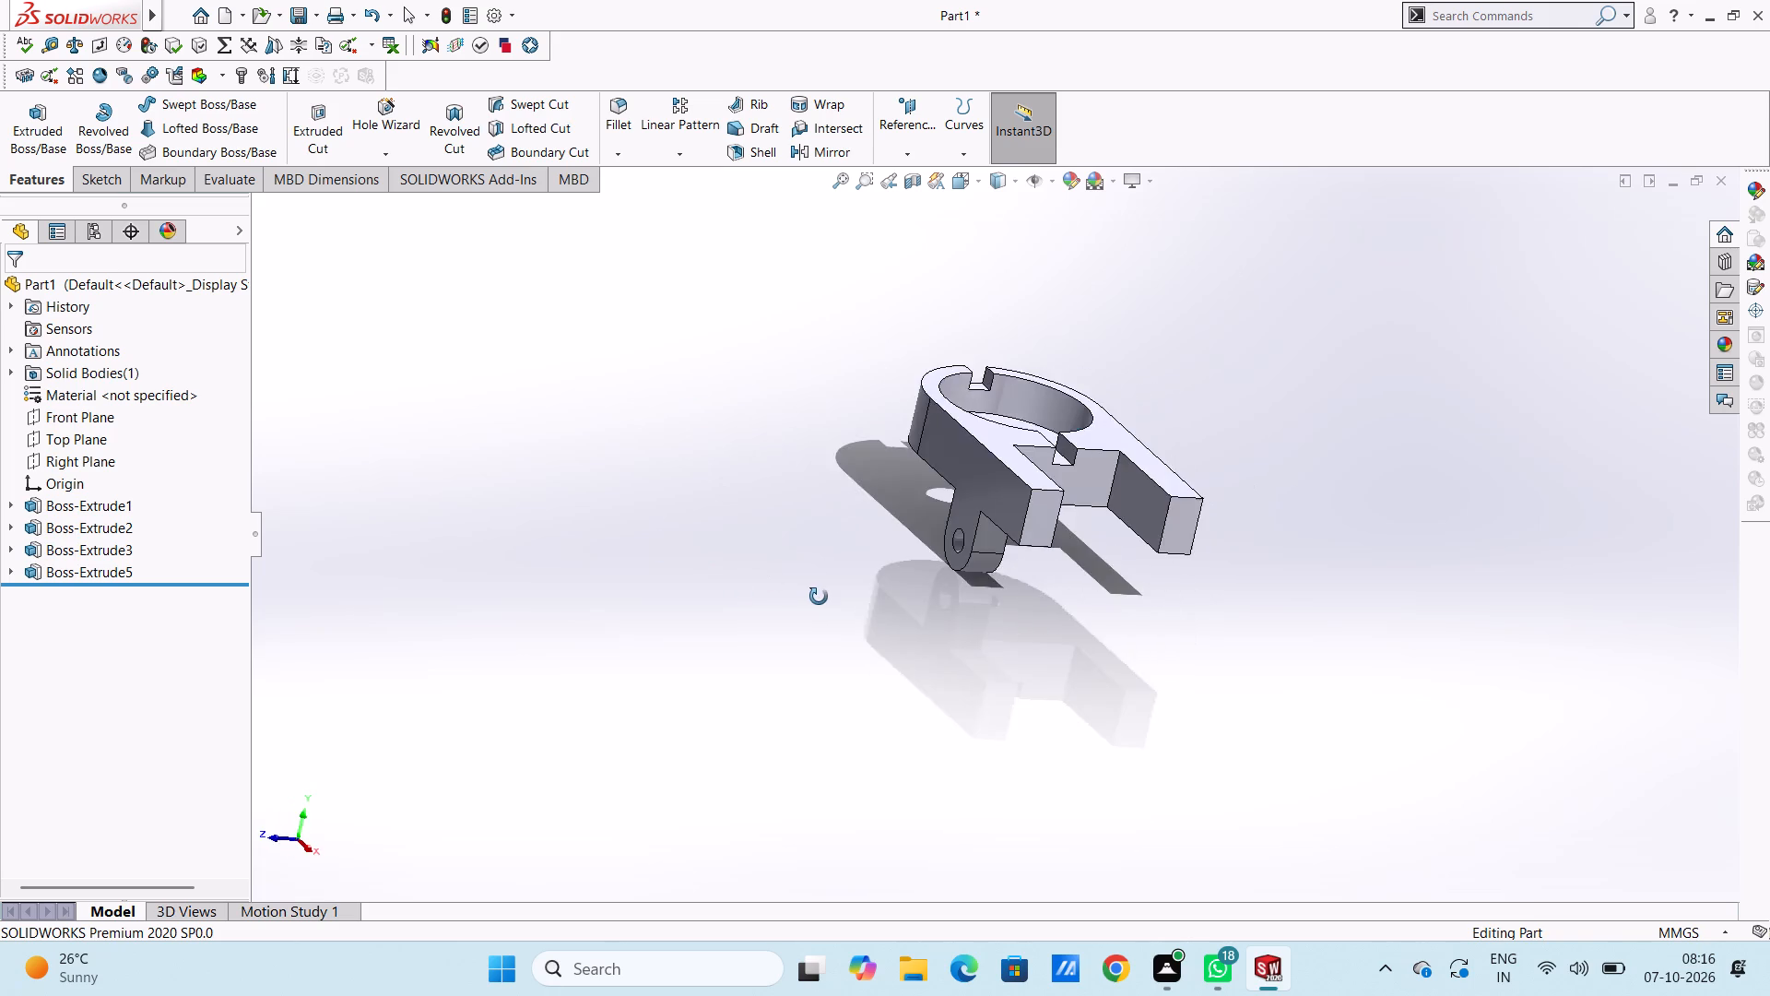
pyautogui.moveTo(819, 597); pyautogui.dragTo(689, 566, button='middle')
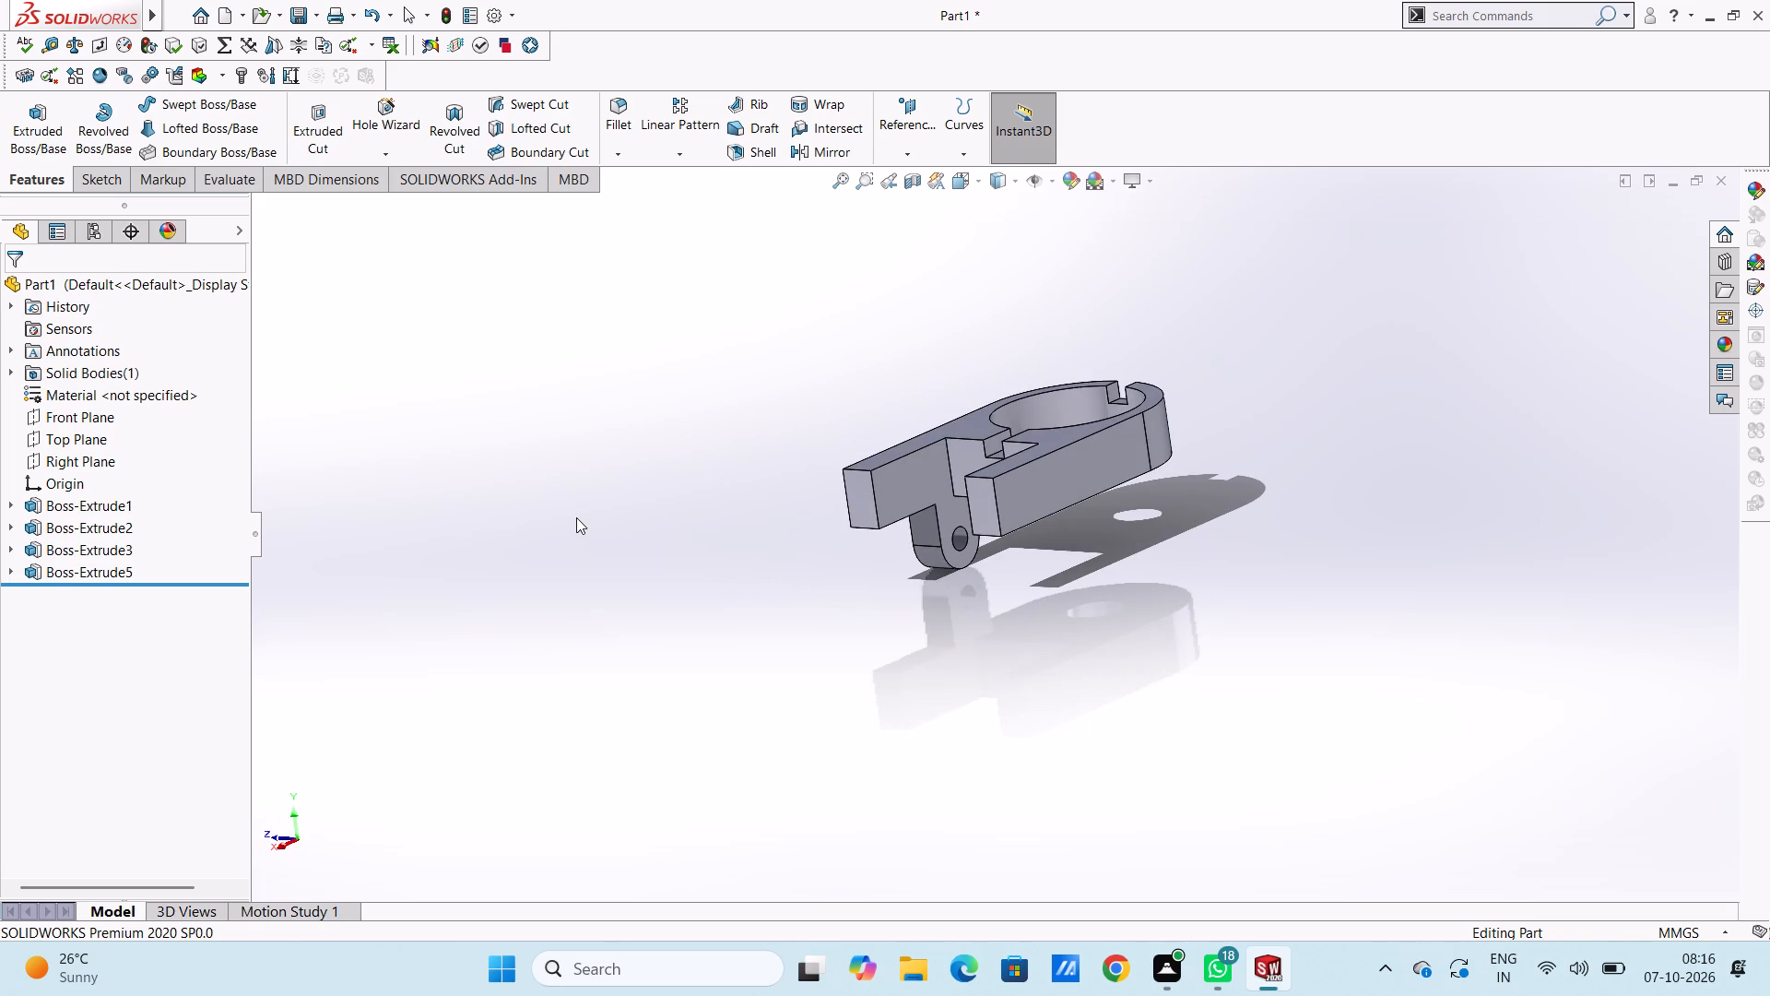
# Start a sketch on the opposite outer side face and draw concentric circles of 10 mm and 25 mm radius centred on the existing lug's hole.
pyautogui.hotkey('ctrl', '2')
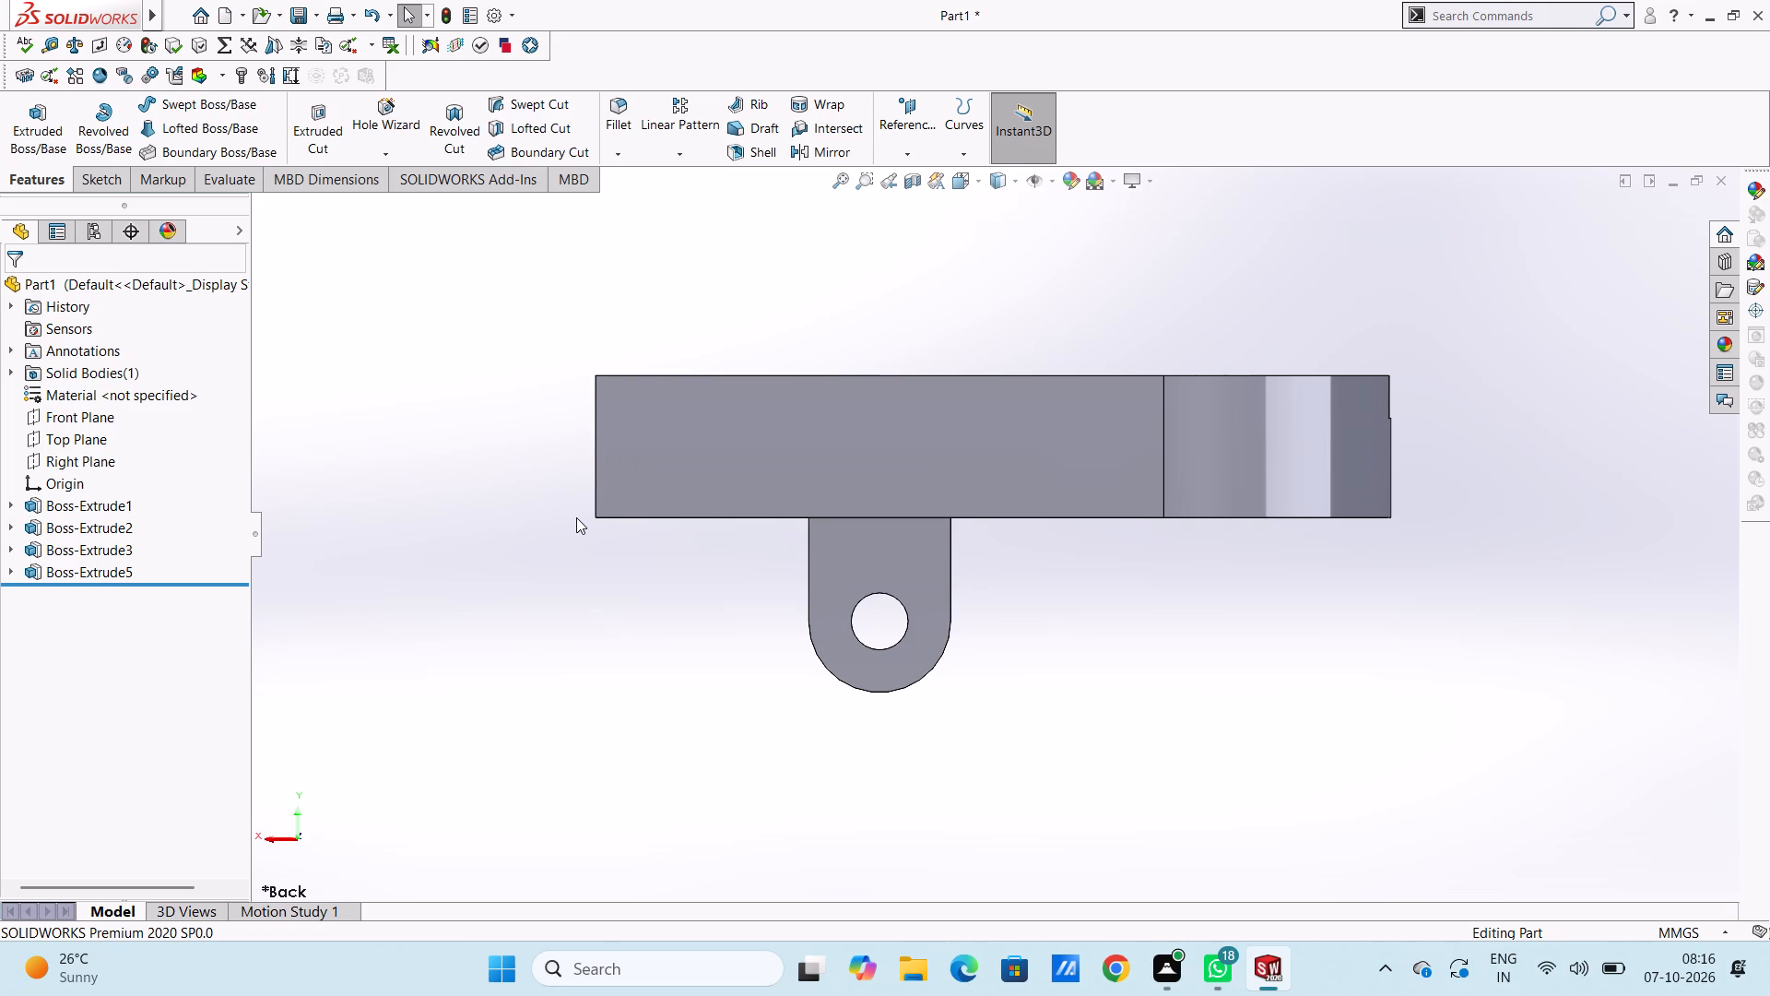
pyautogui.moveTo(584, 522); pyautogui.dragTo(867, 571, button='middle')
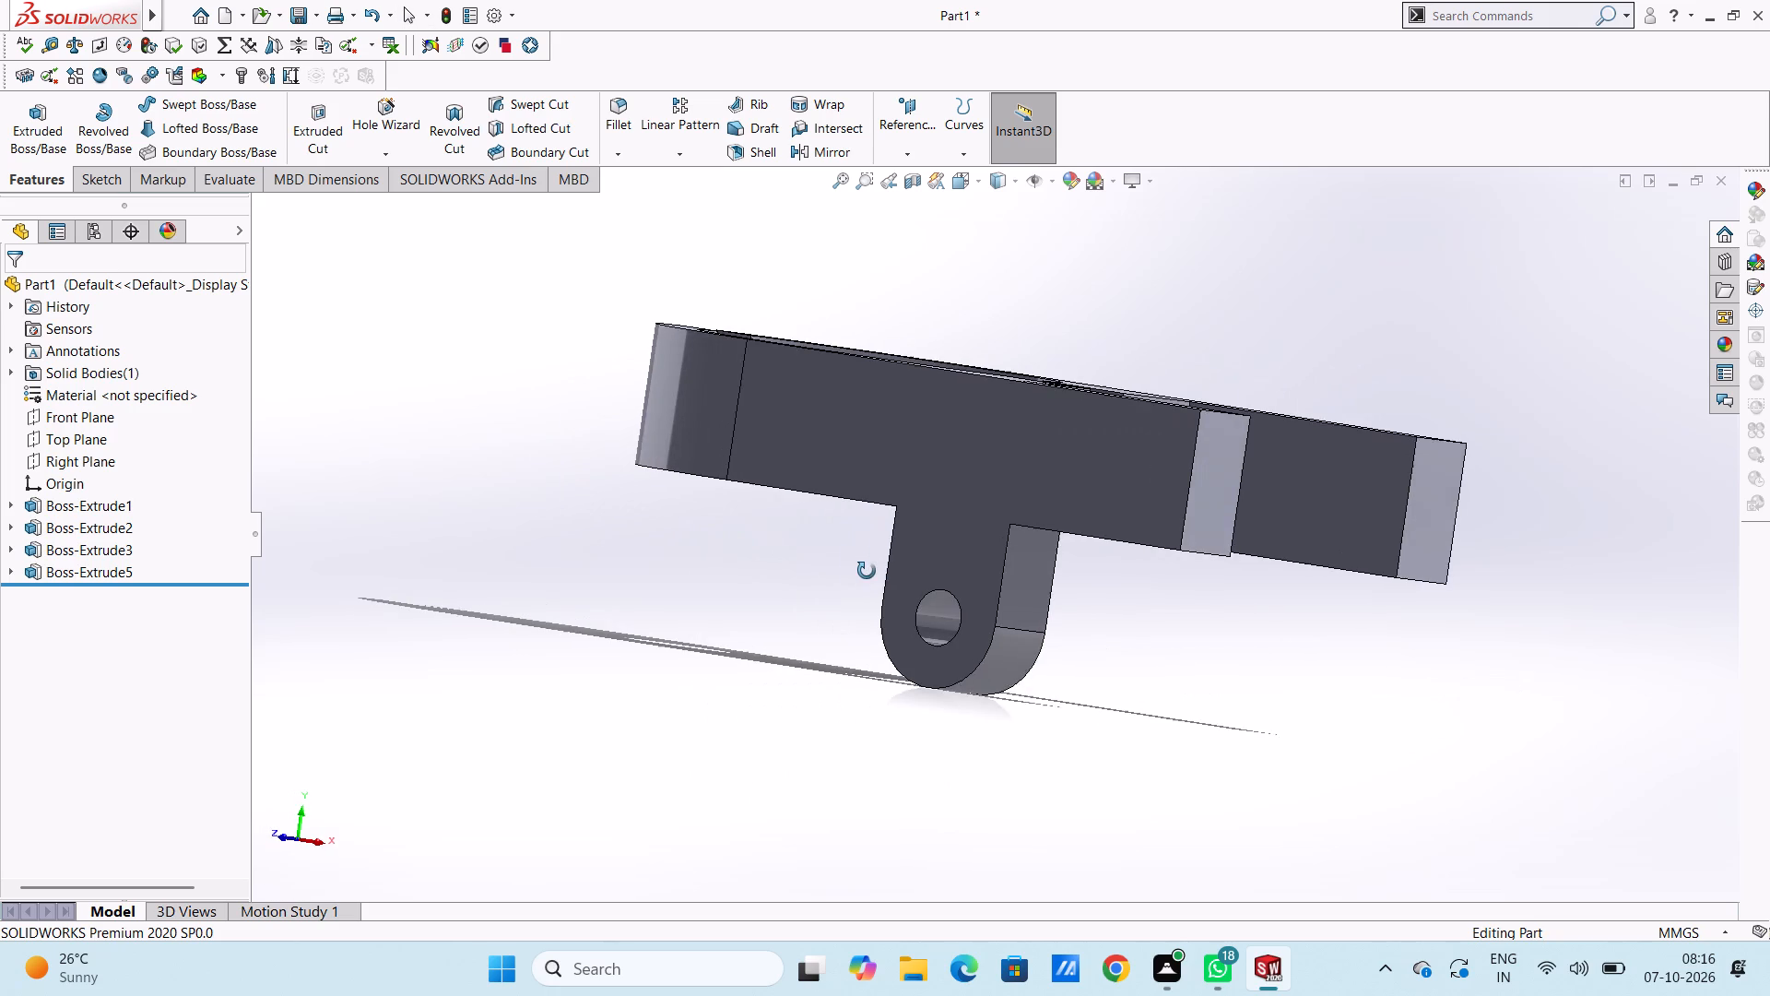
pyautogui.moveTo(867, 571); pyautogui.dragTo(584, 442, button='middle')
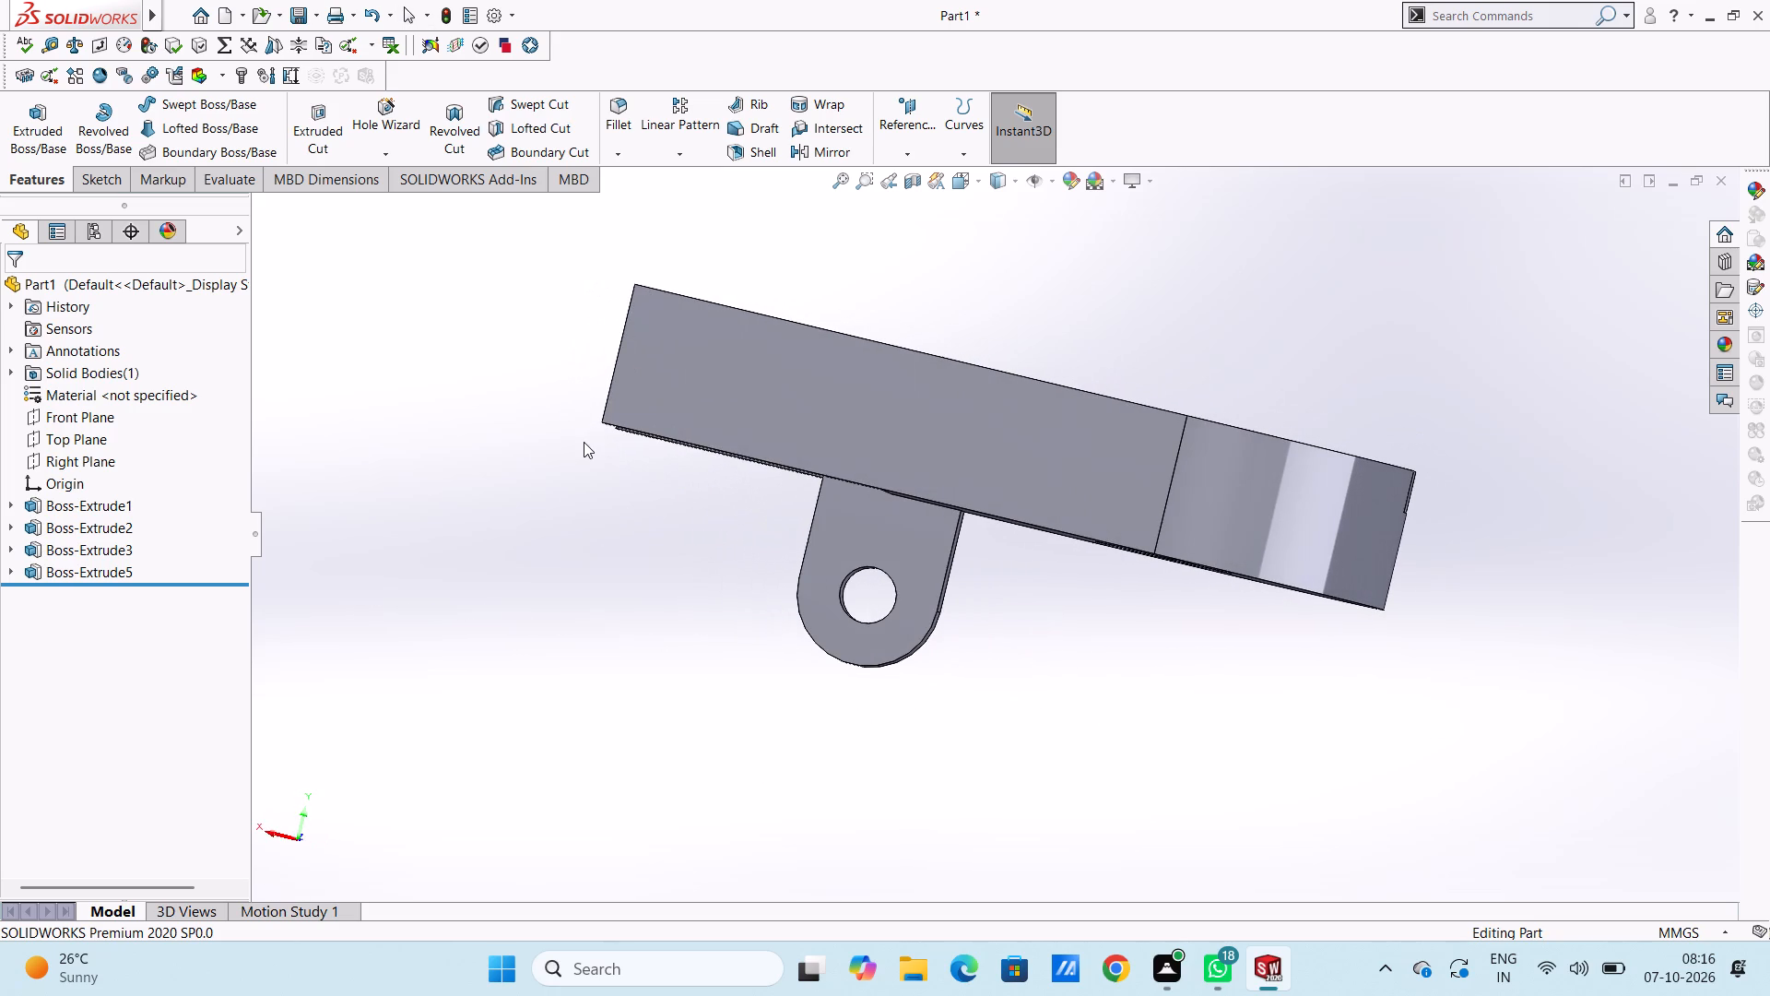
pyautogui.hotkey('ctrl', '2')
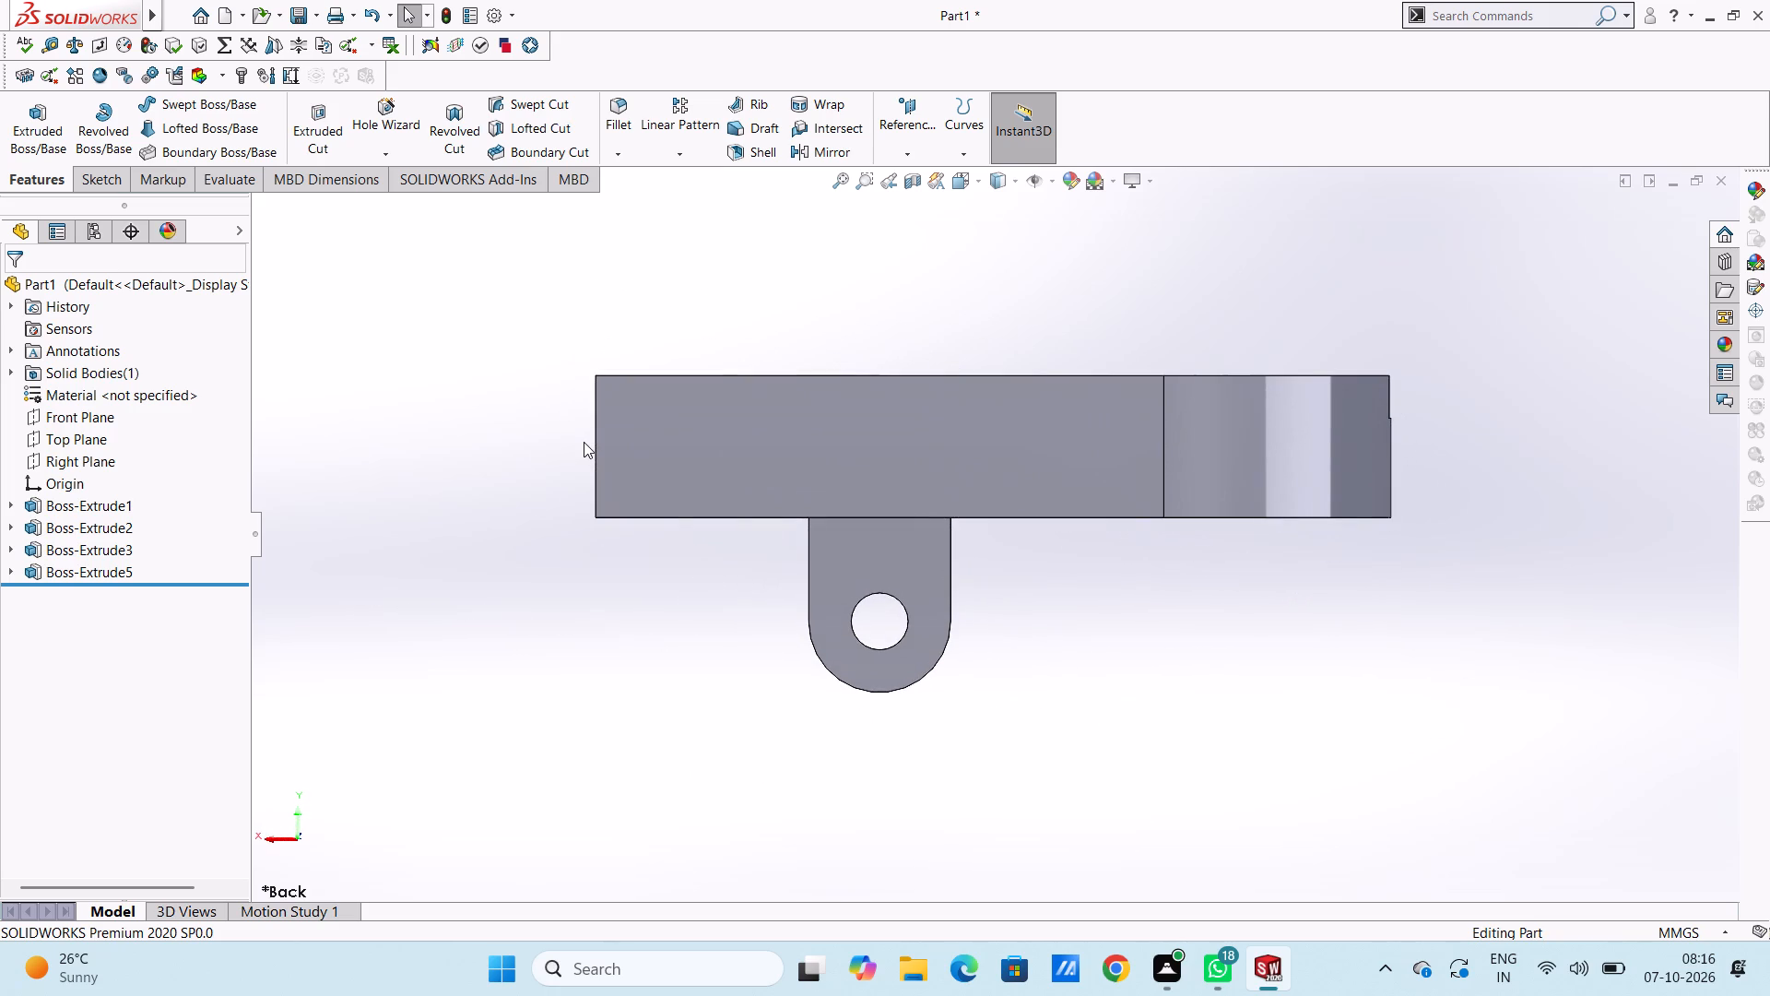
pyautogui.click(706, 468)
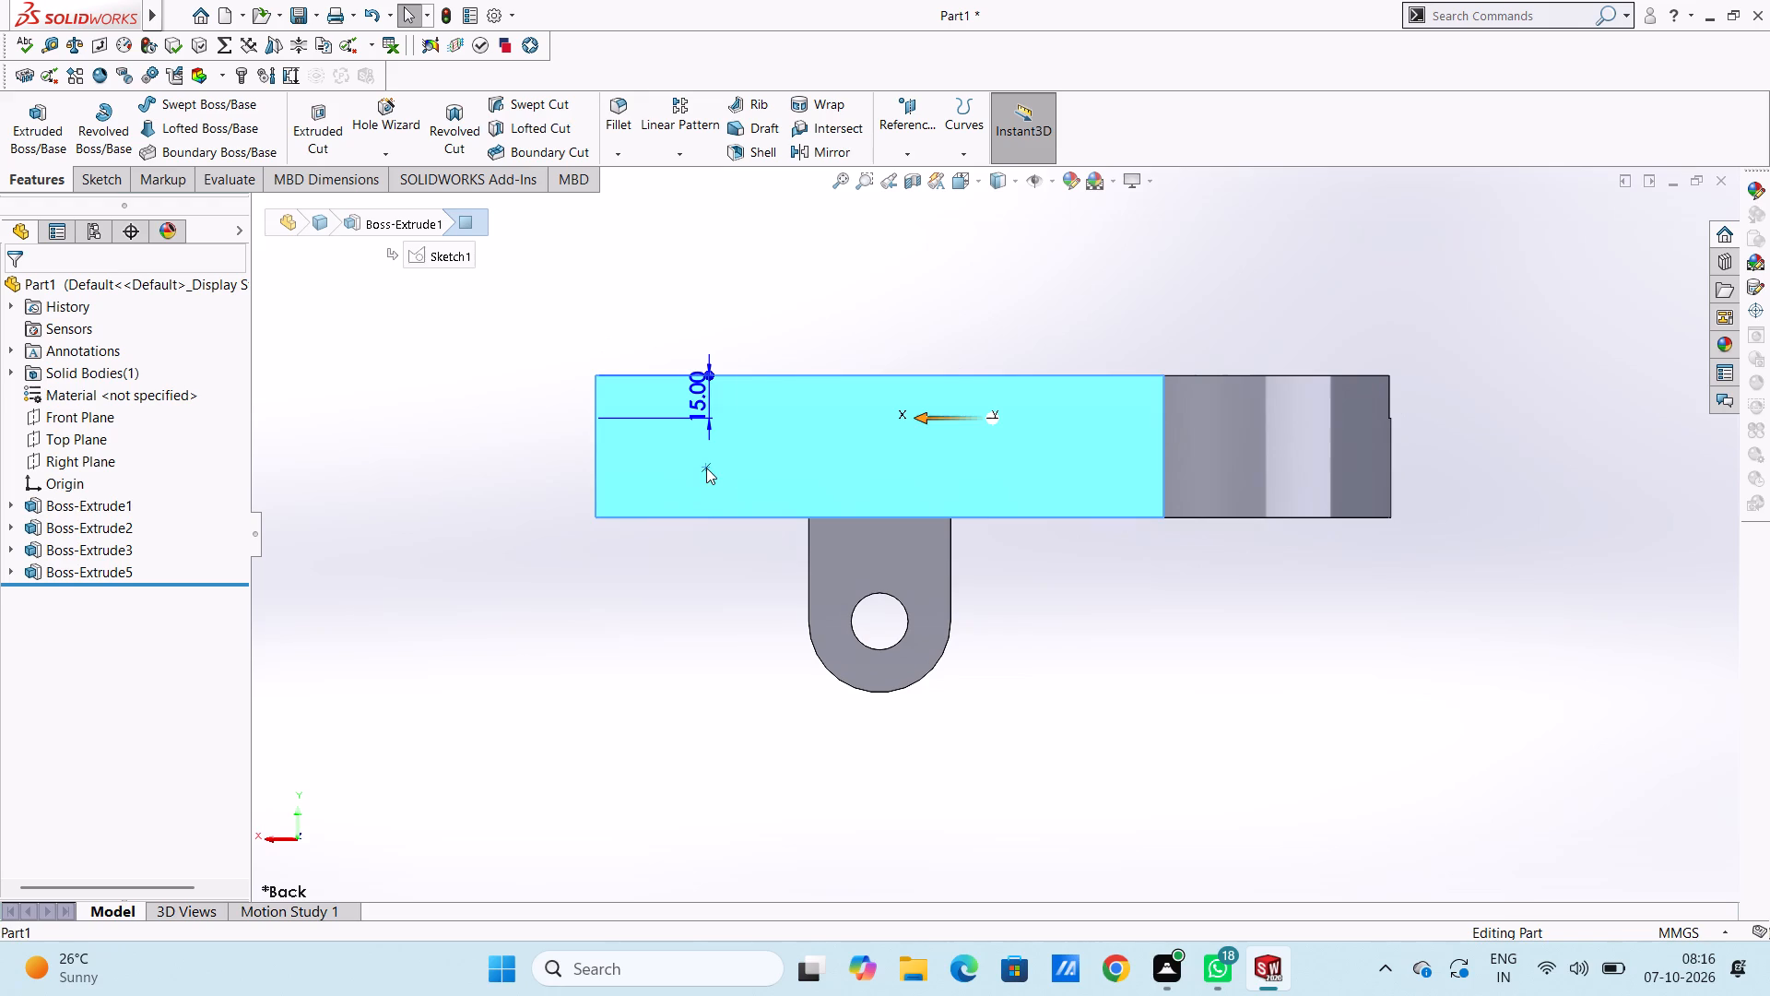
pyautogui.click(781, 415)
pyautogui.click(771, 298)
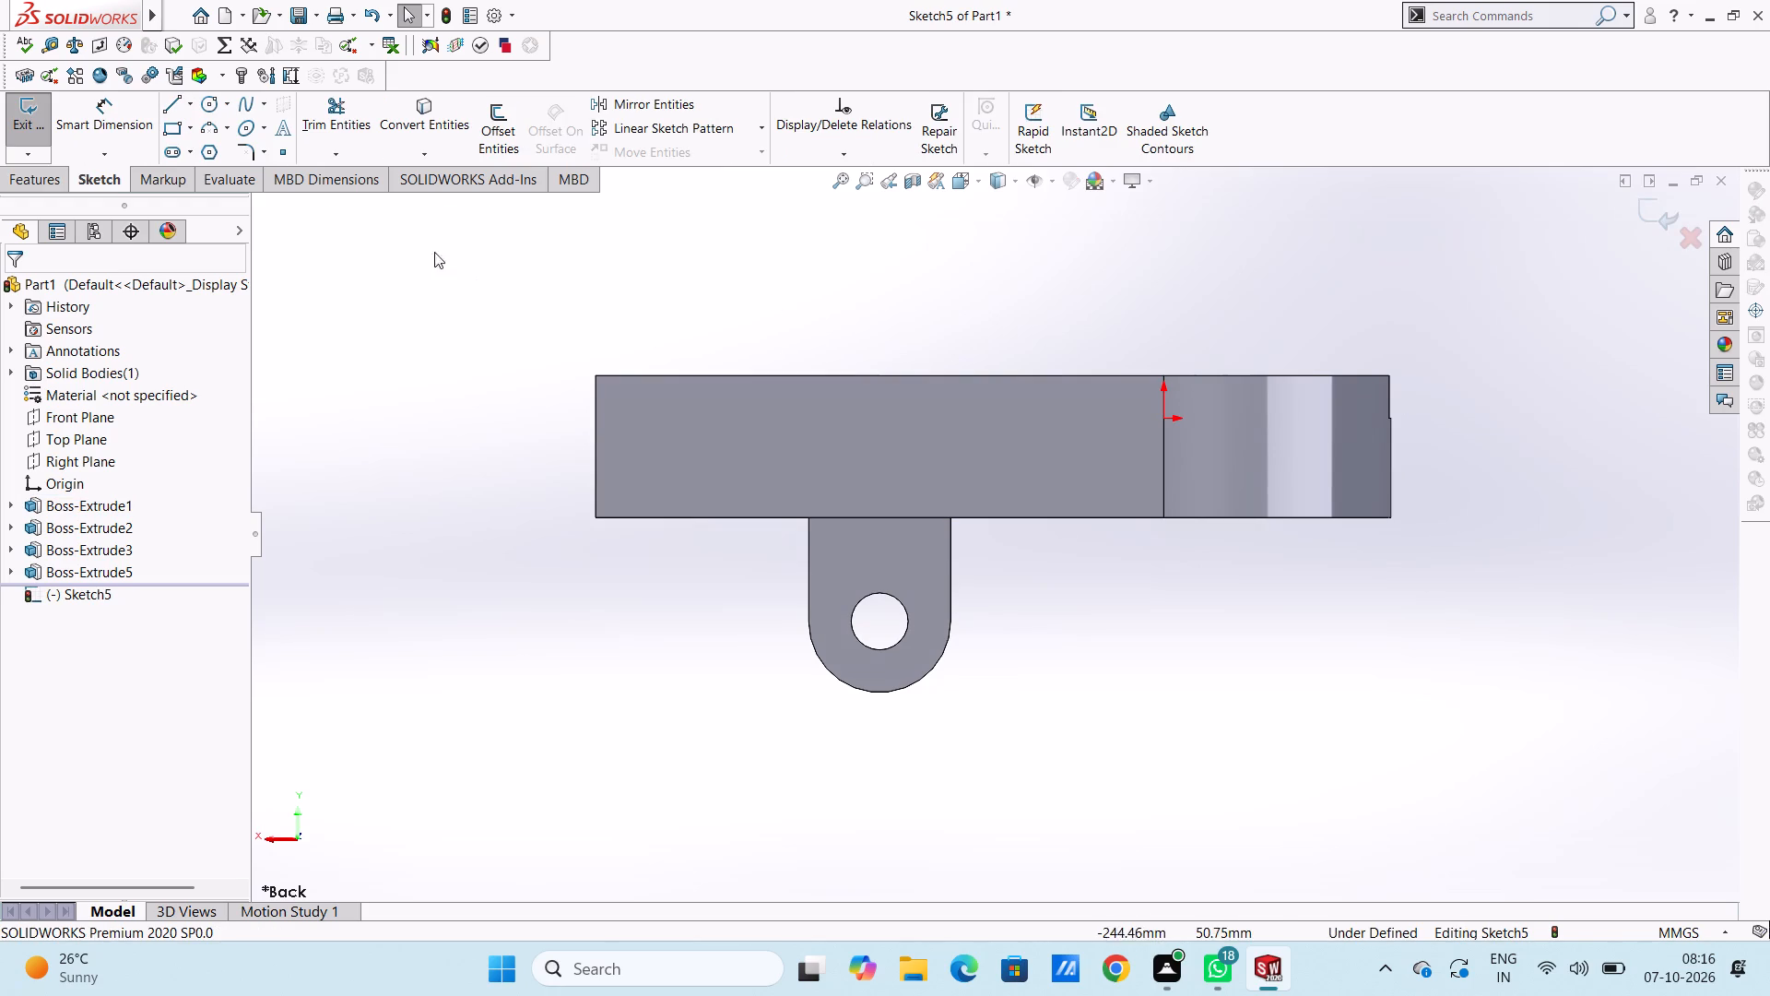
pyautogui.click(197, 111)
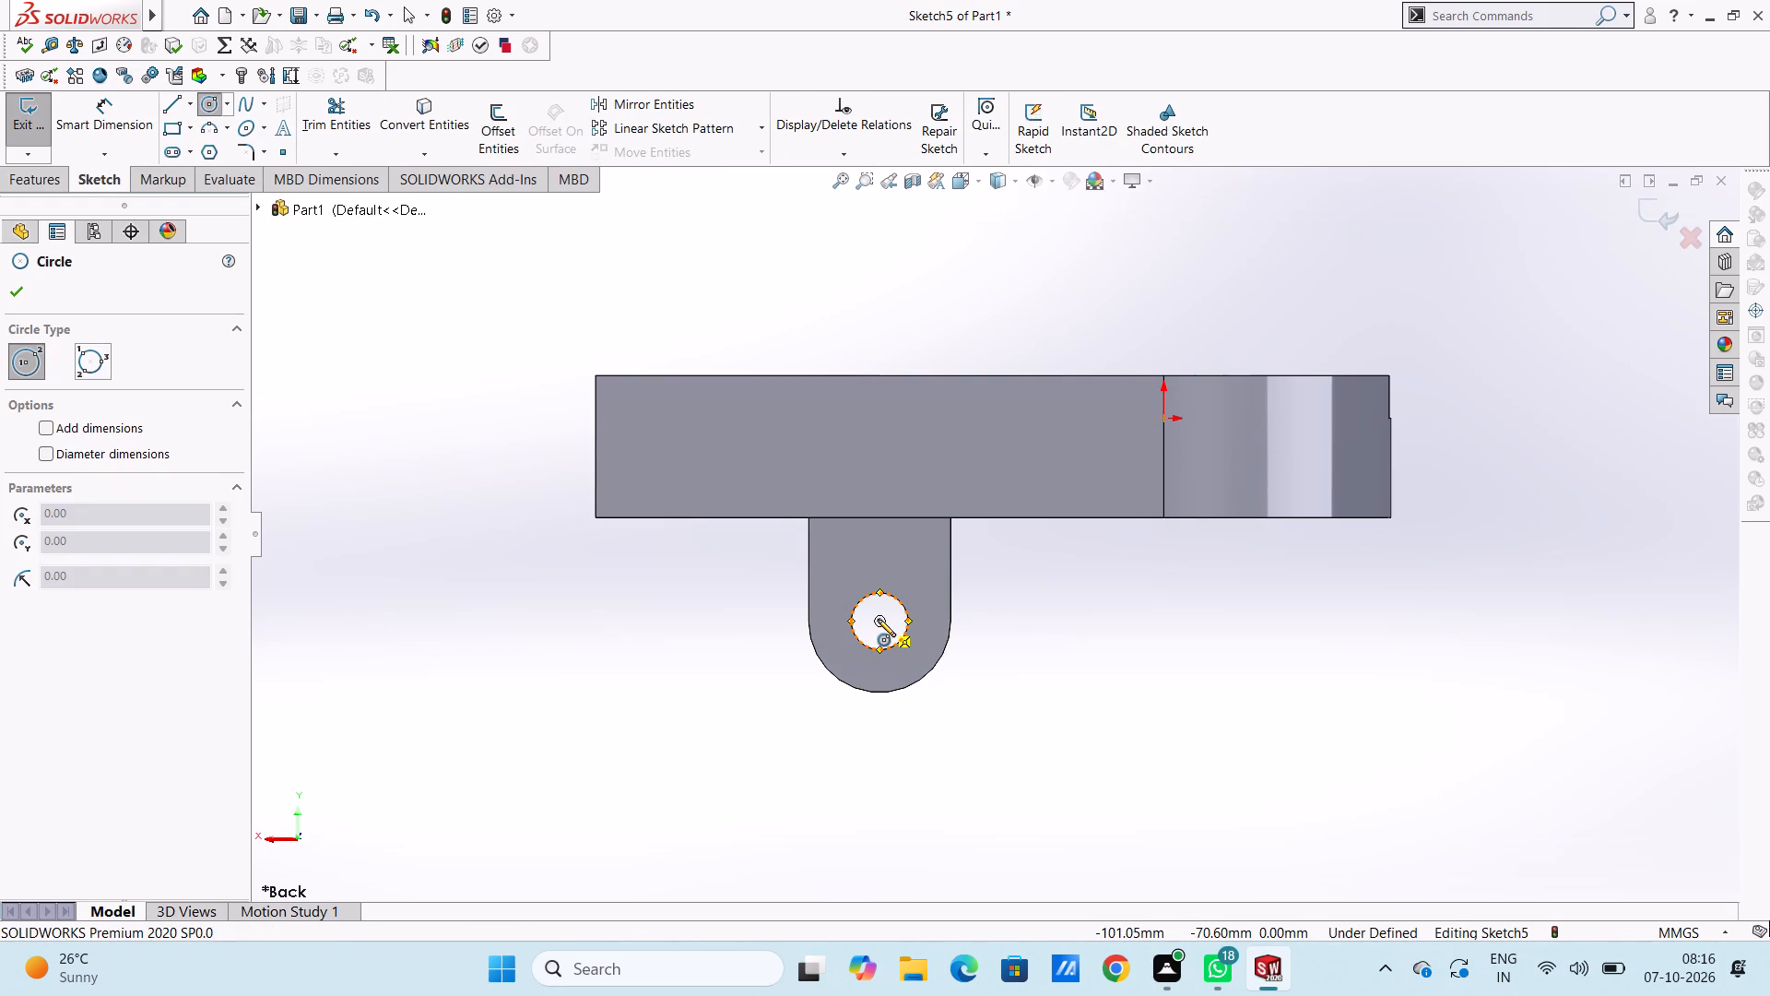
pyautogui.click(878, 619)
pyautogui.click(893, 646)
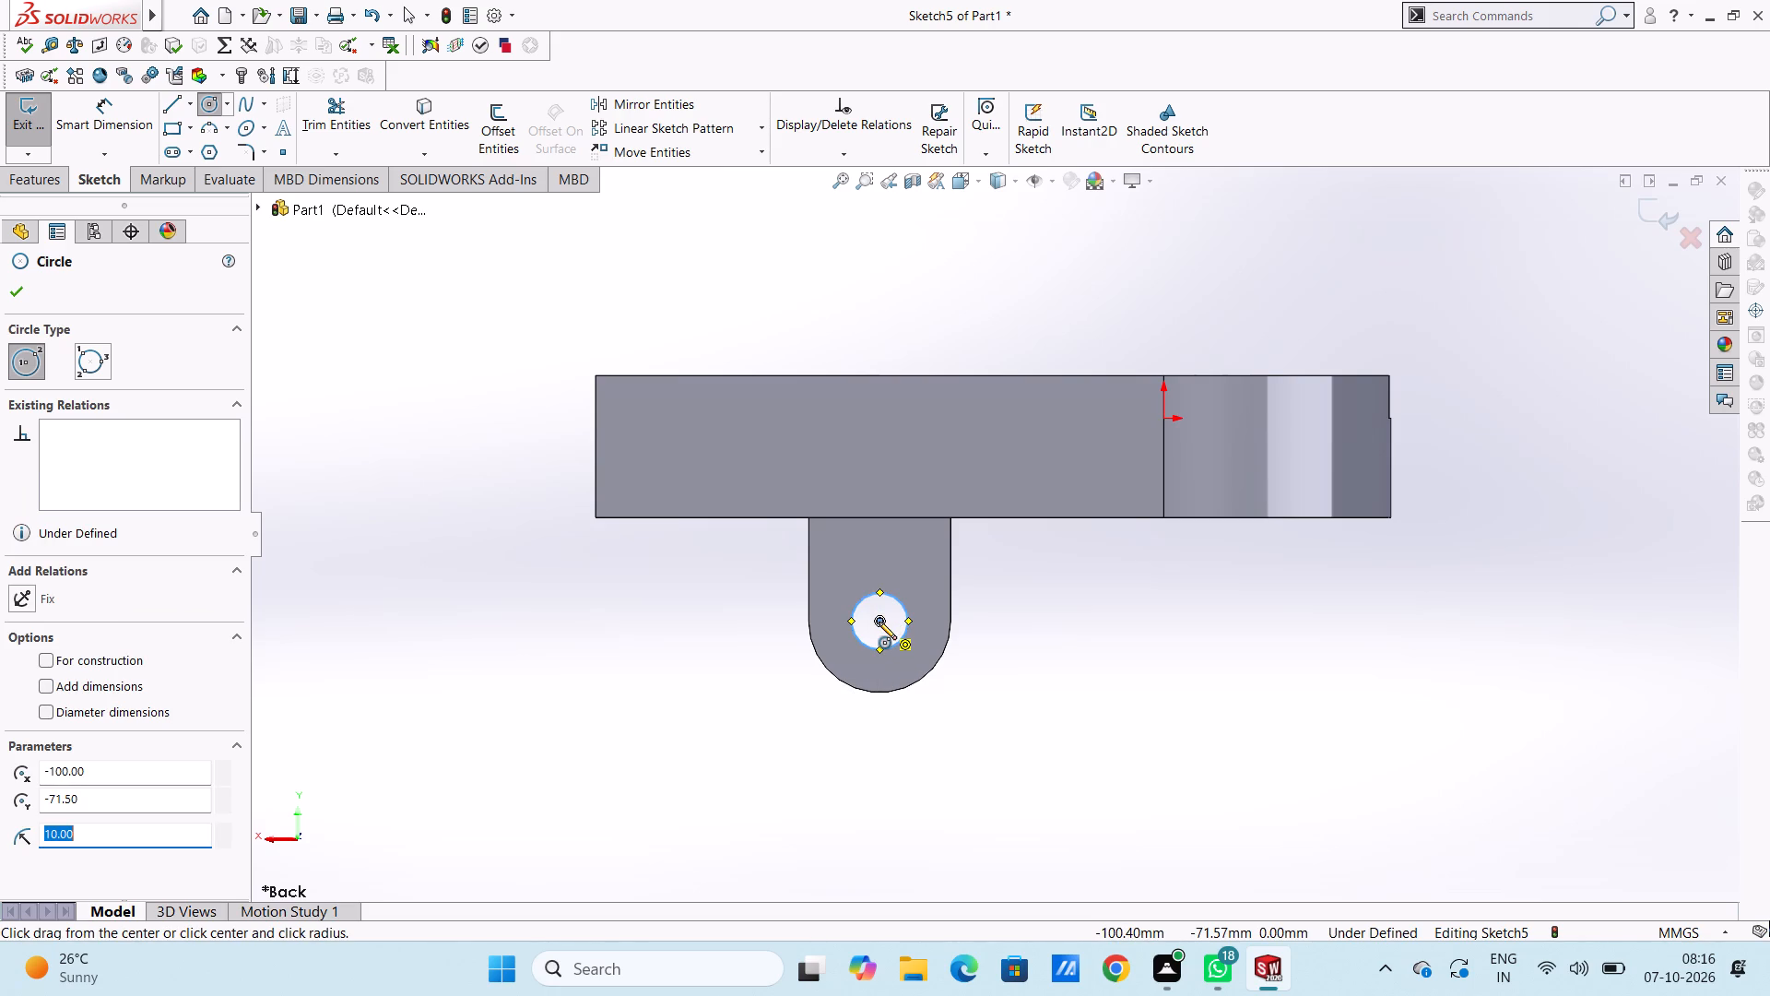
pyautogui.click(879, 621)
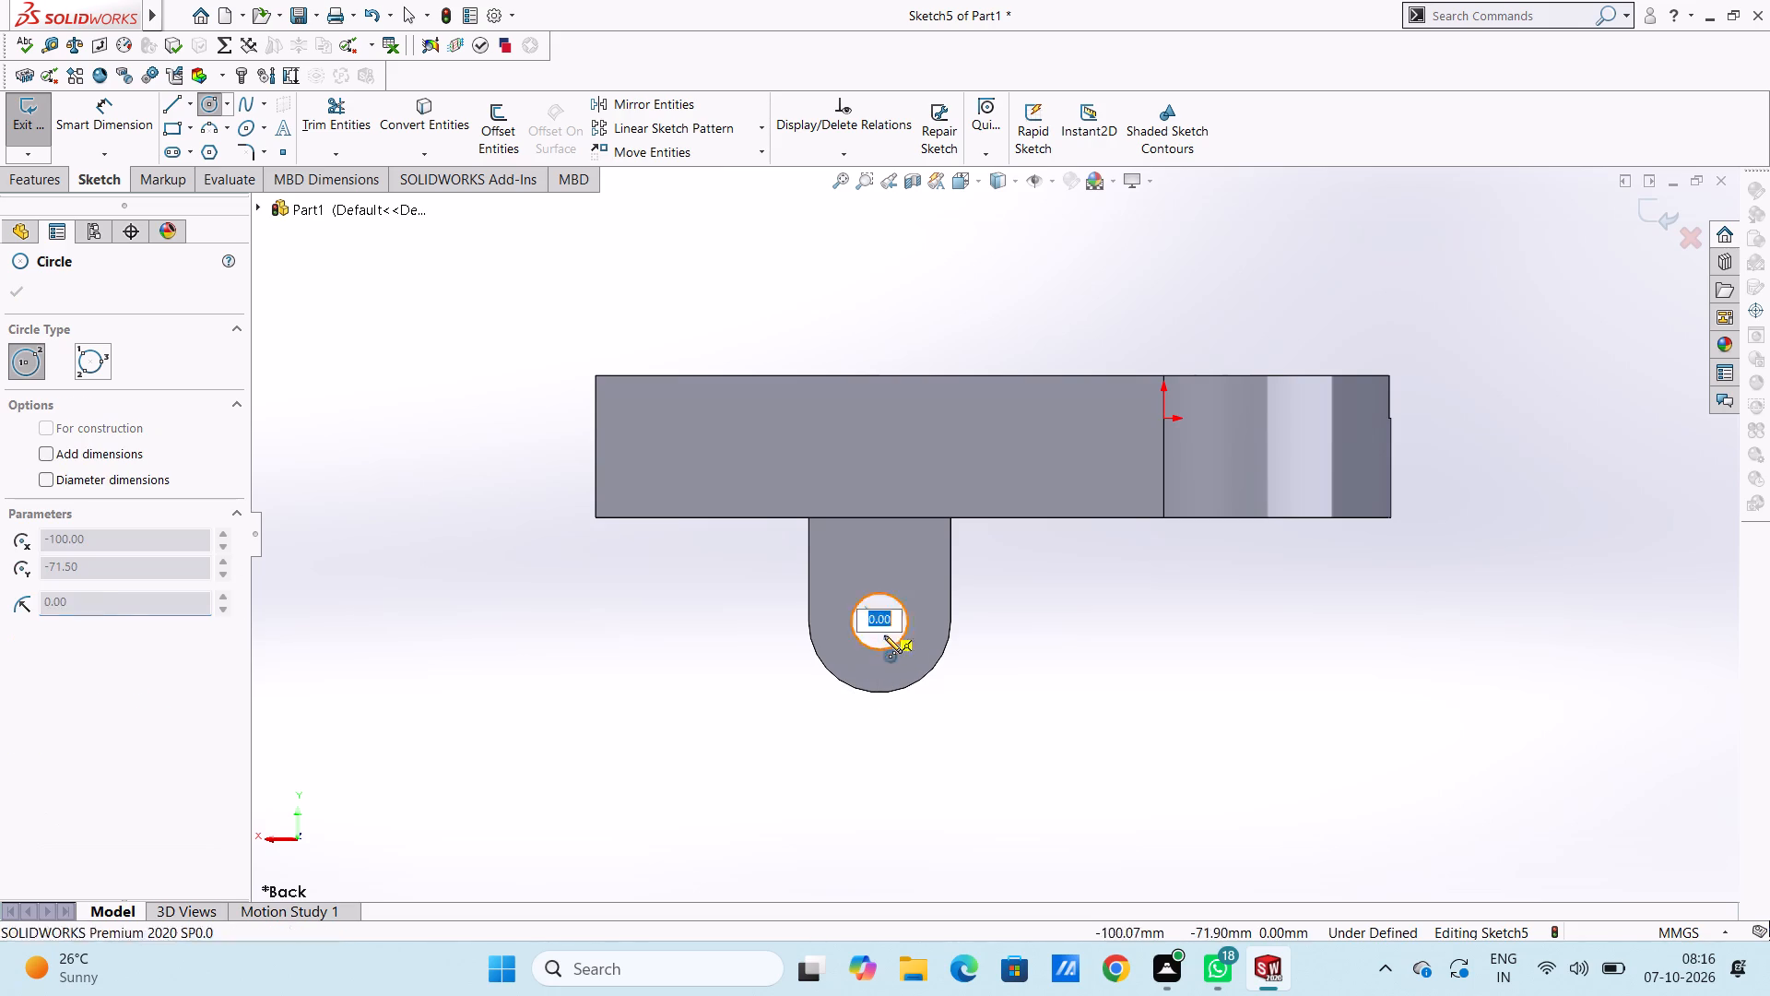
pyautogui.click(892, 687)
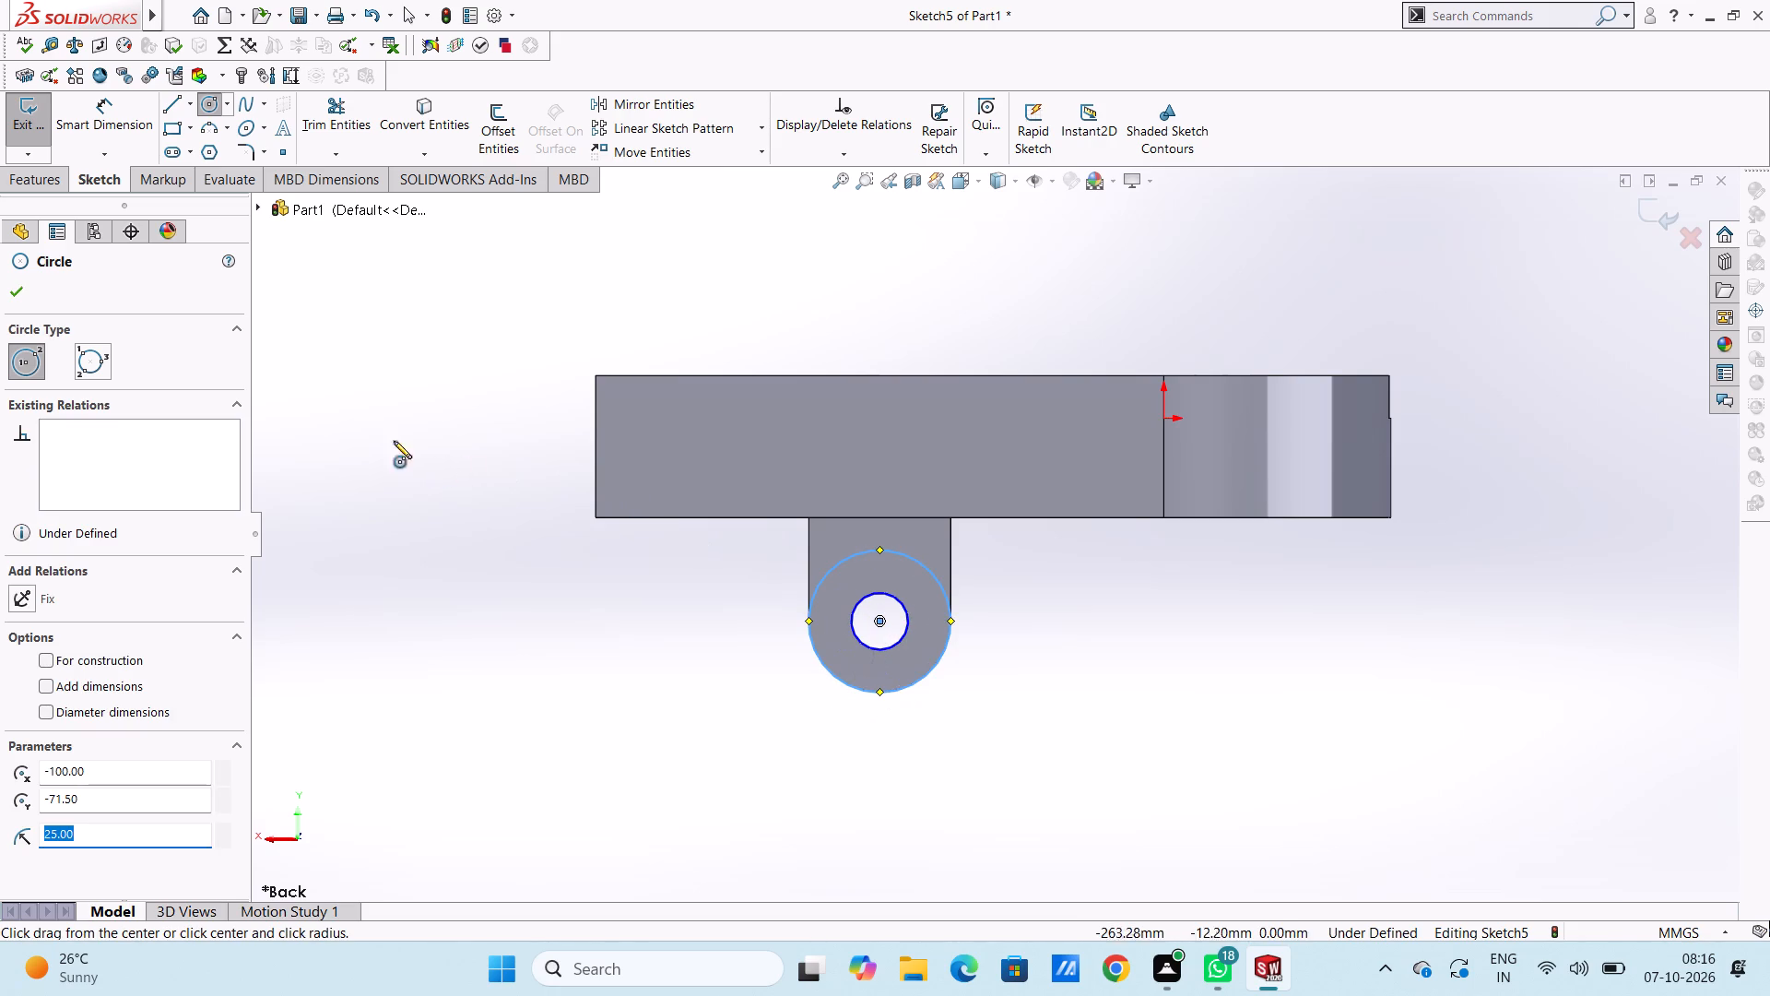
pyautogui.click(21, 292)
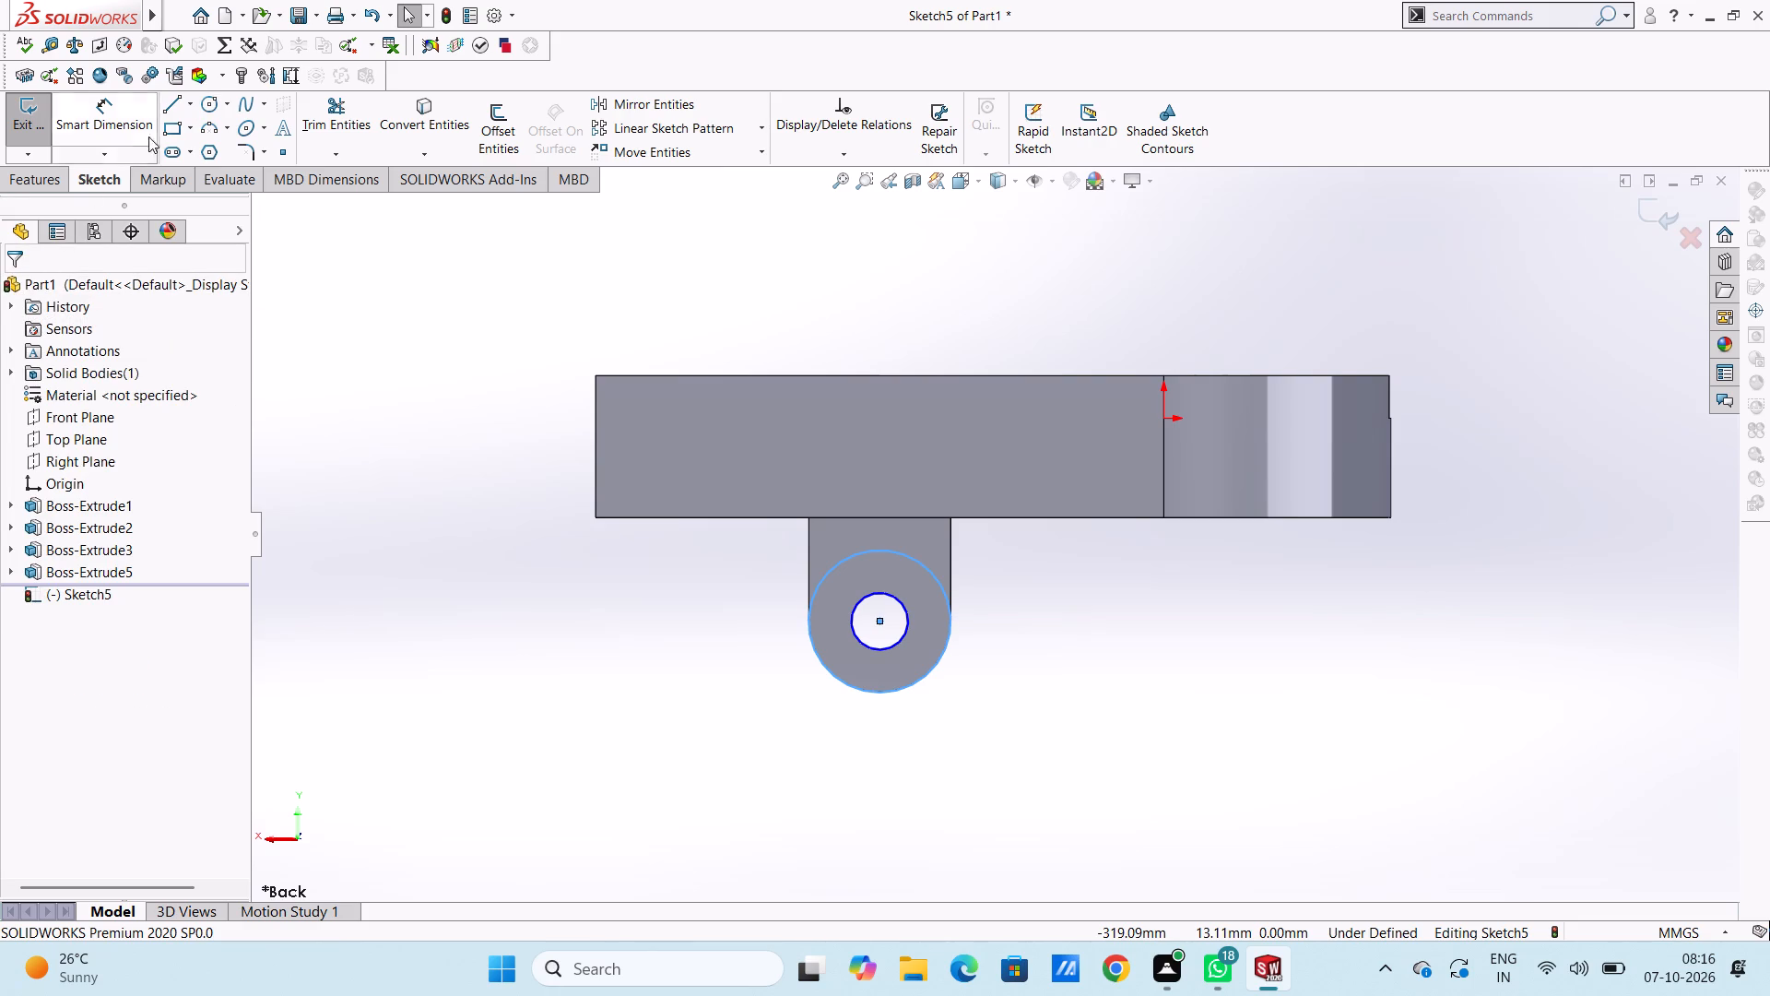
pyautogui.click(478, 443)
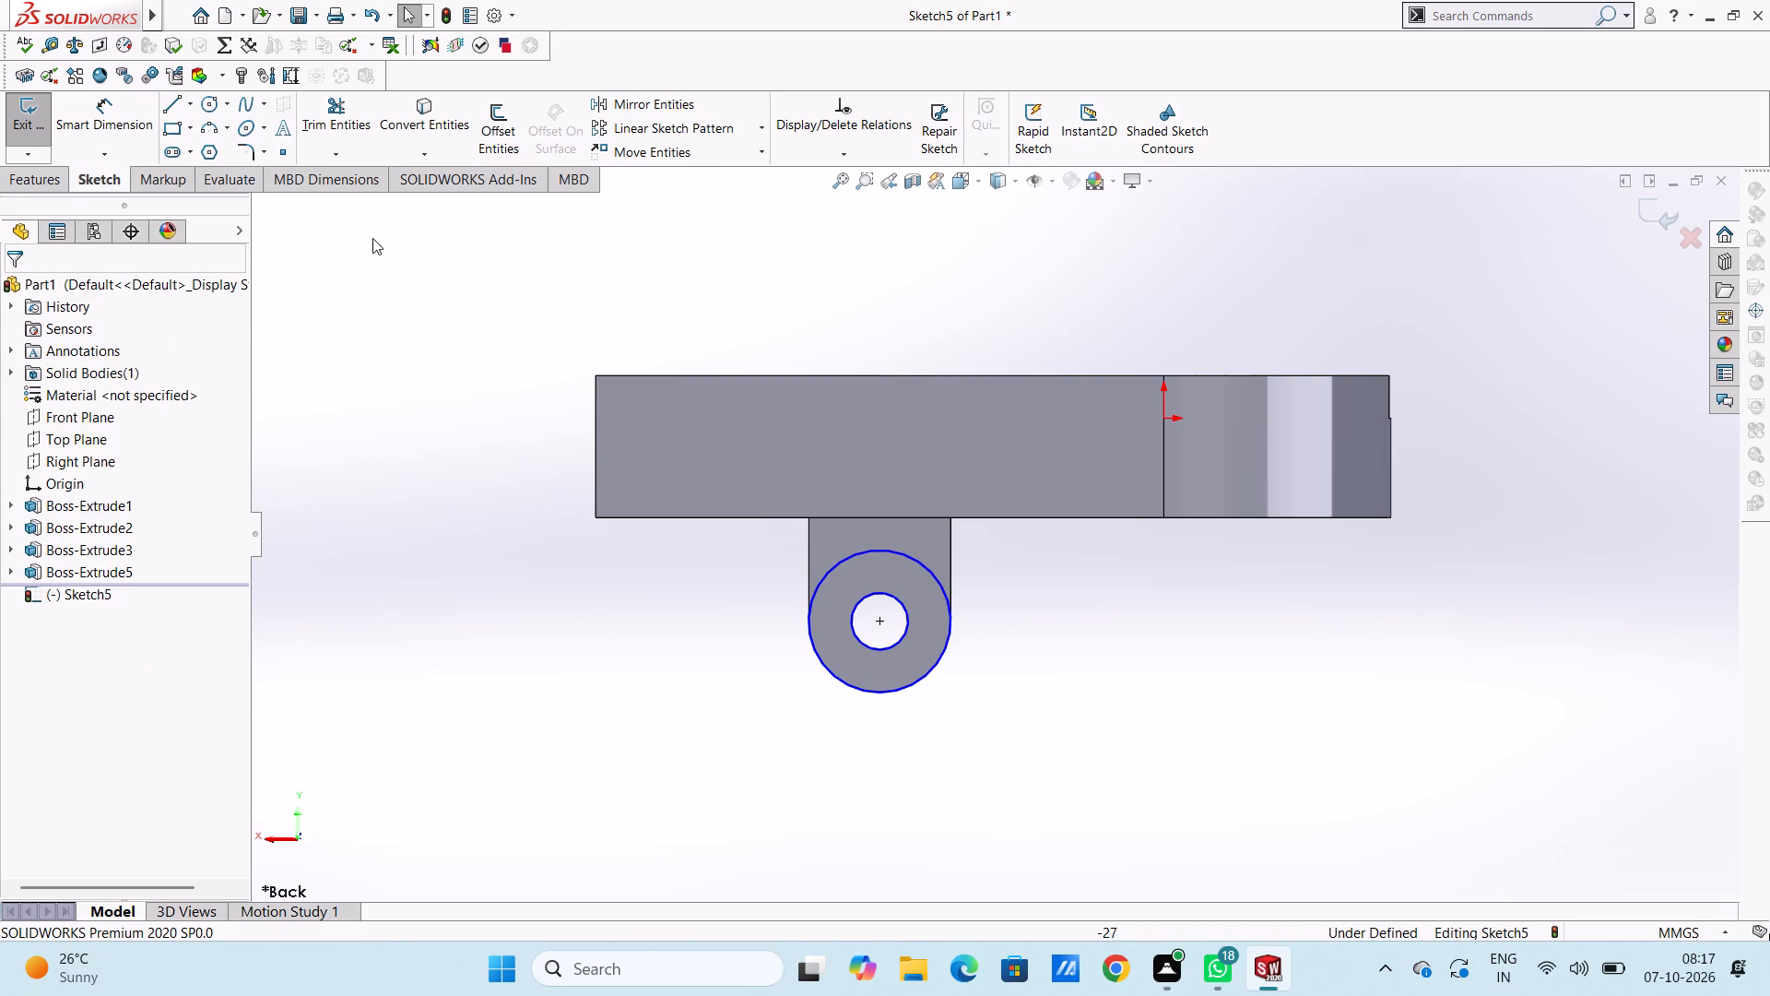
# Draw the lug outline with two 36.5 mm vertical lines from the outer circle's sides, joined by a horizontal line along the body's lower edge.
pyautogui.click(175, 110)
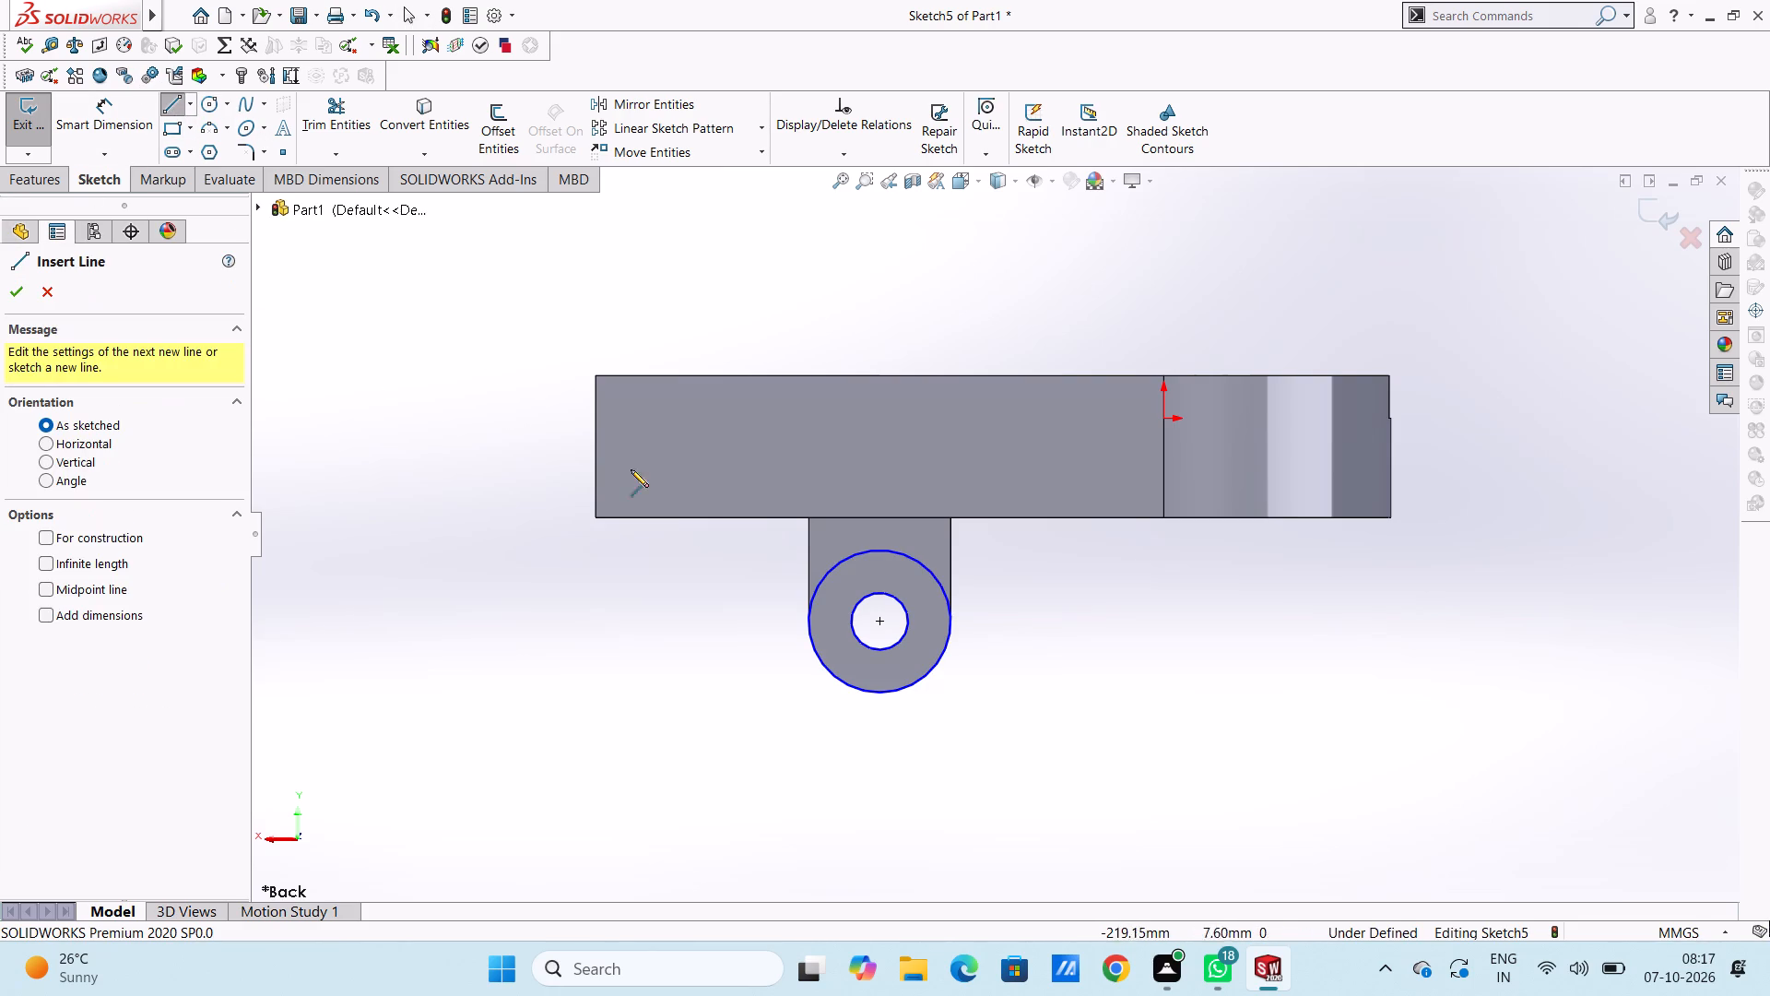
pyautogui.click(808, 620)
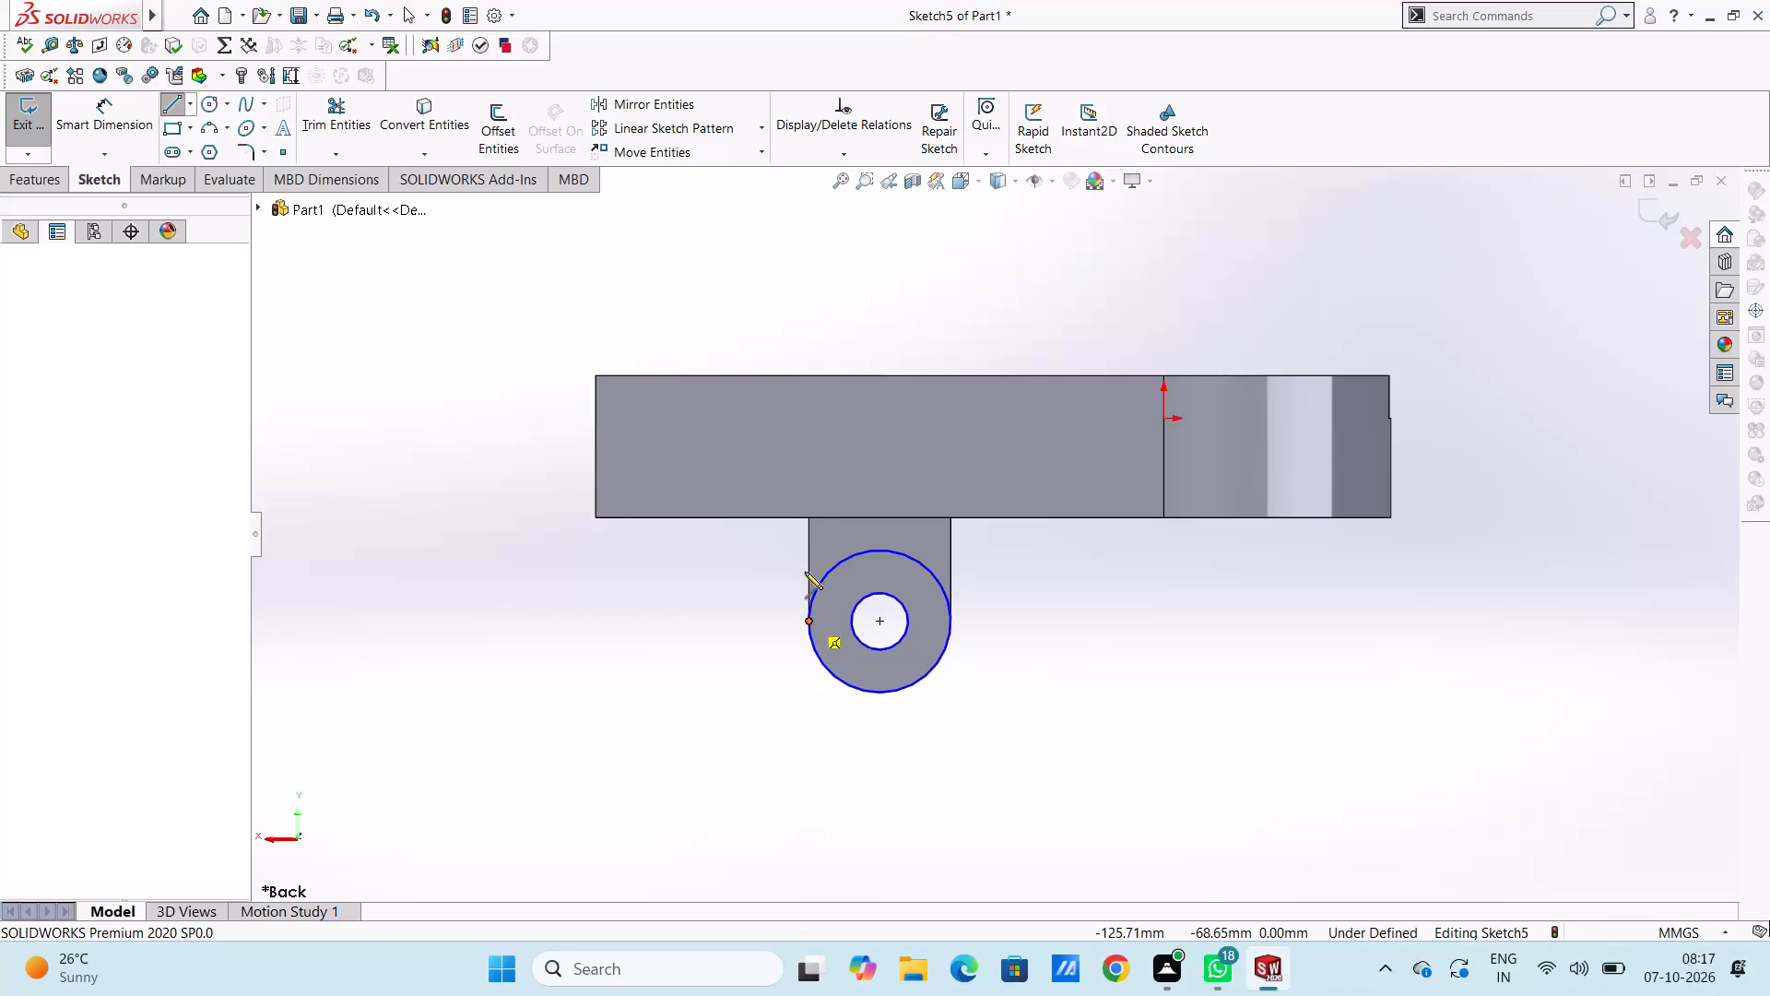
pyautogui.click(807, 514)
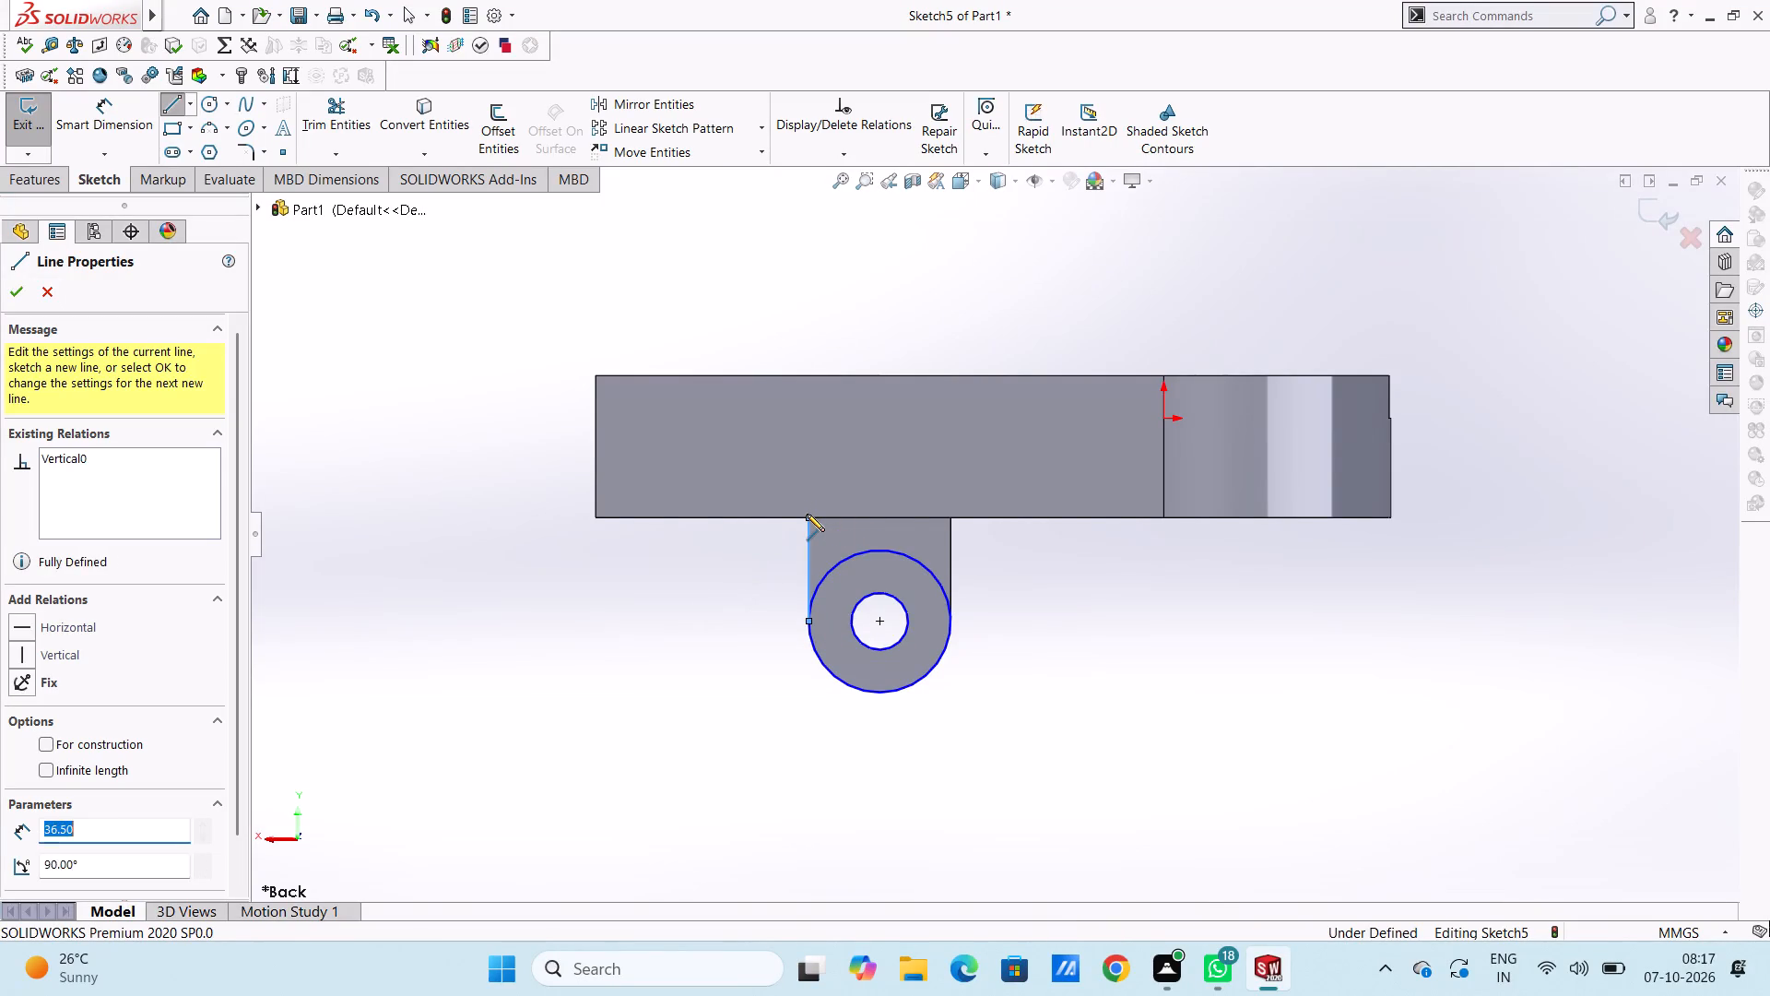
pyautogui.click(949, 518)
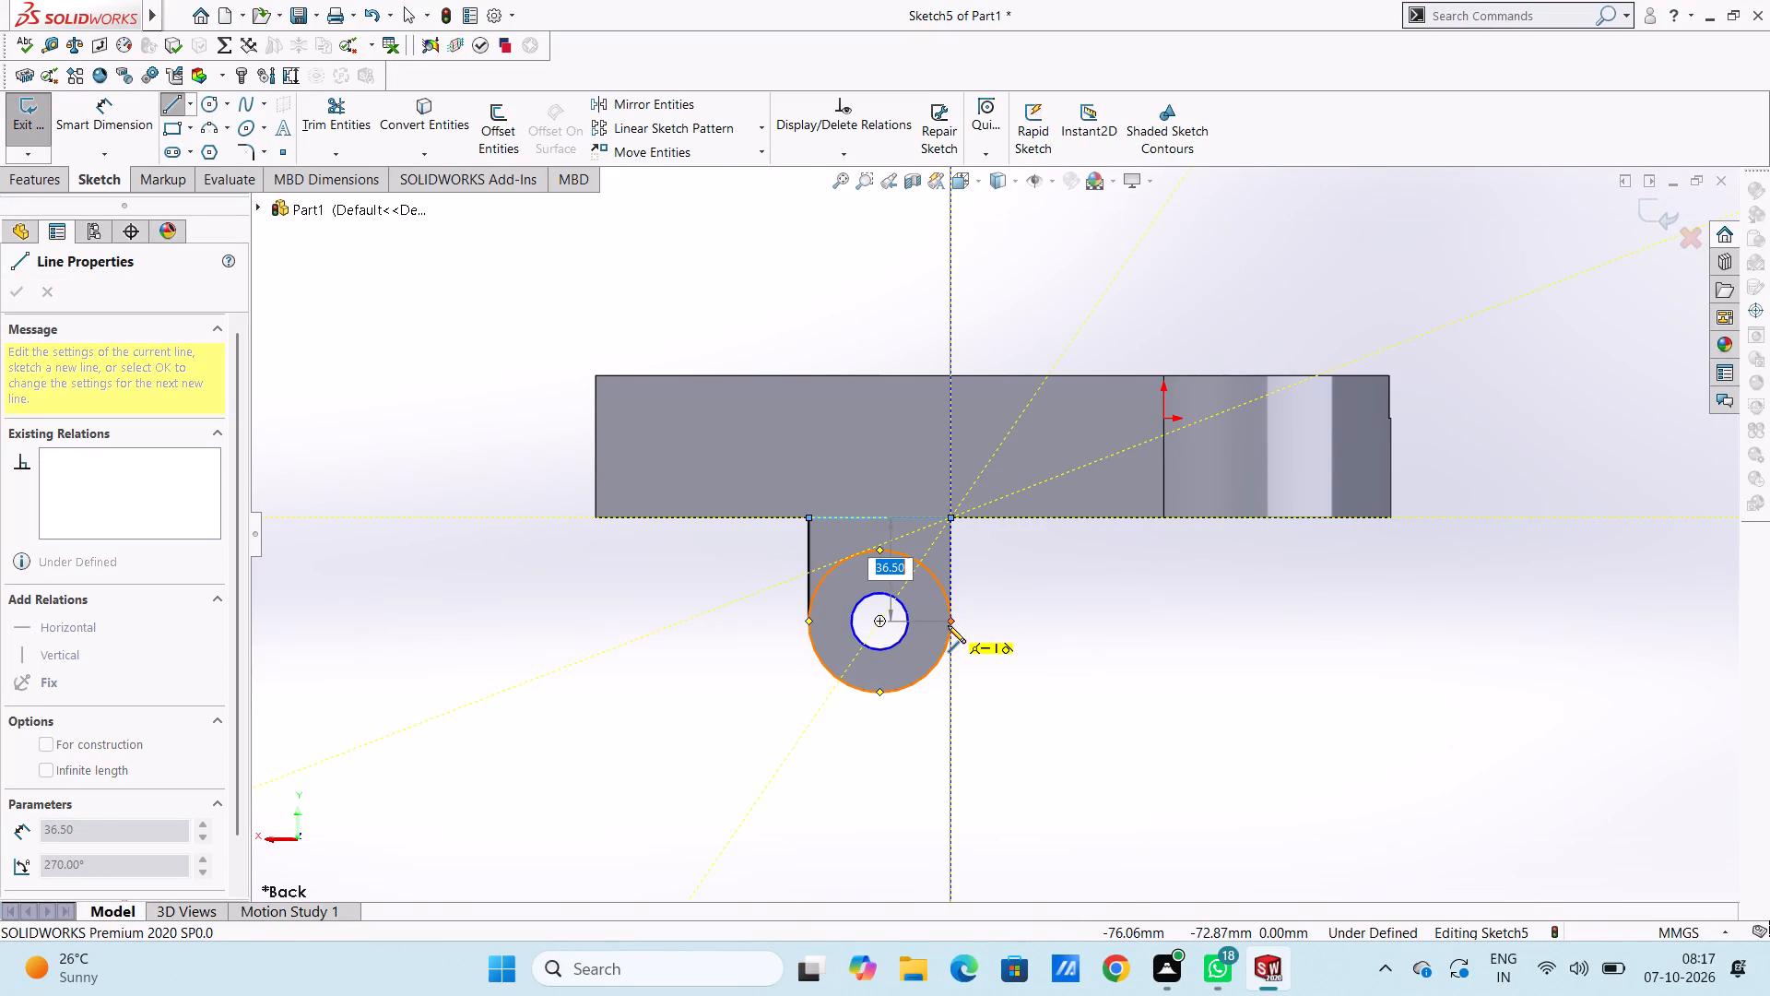
pyautogui.click(952, 622)
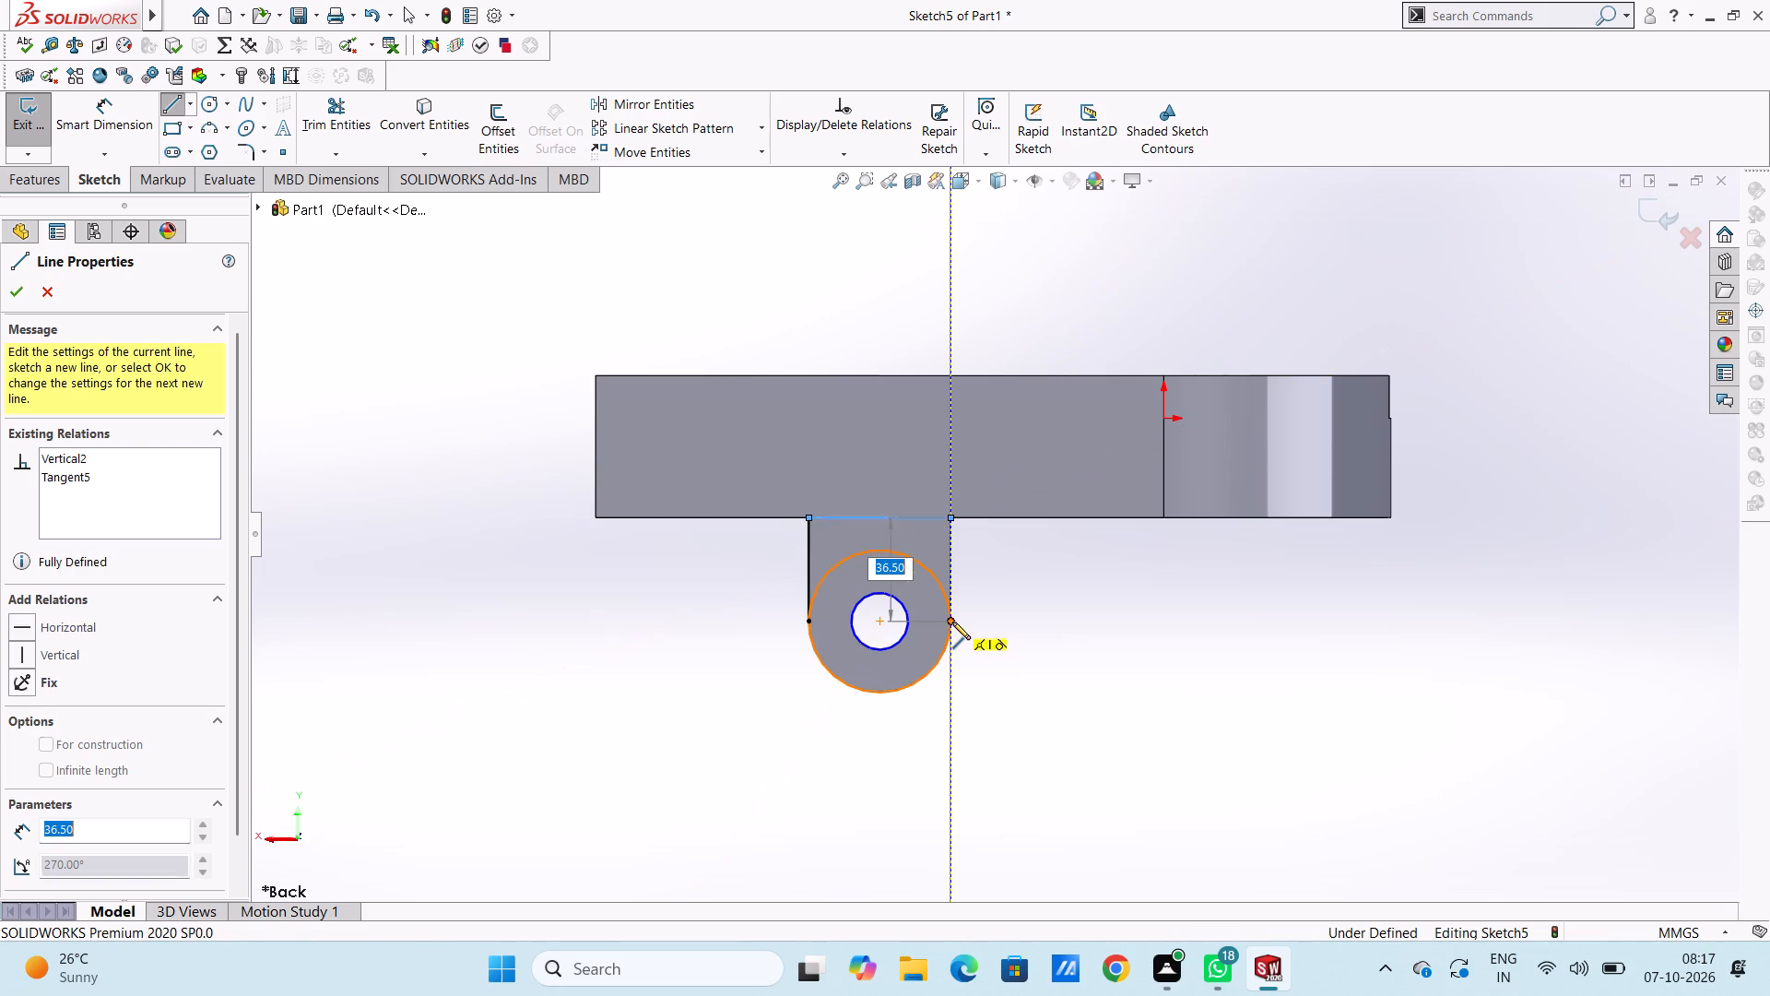
pyautogui.press('Escape')
pyautogui.press('Escape')
pyautogui.press('Escape')
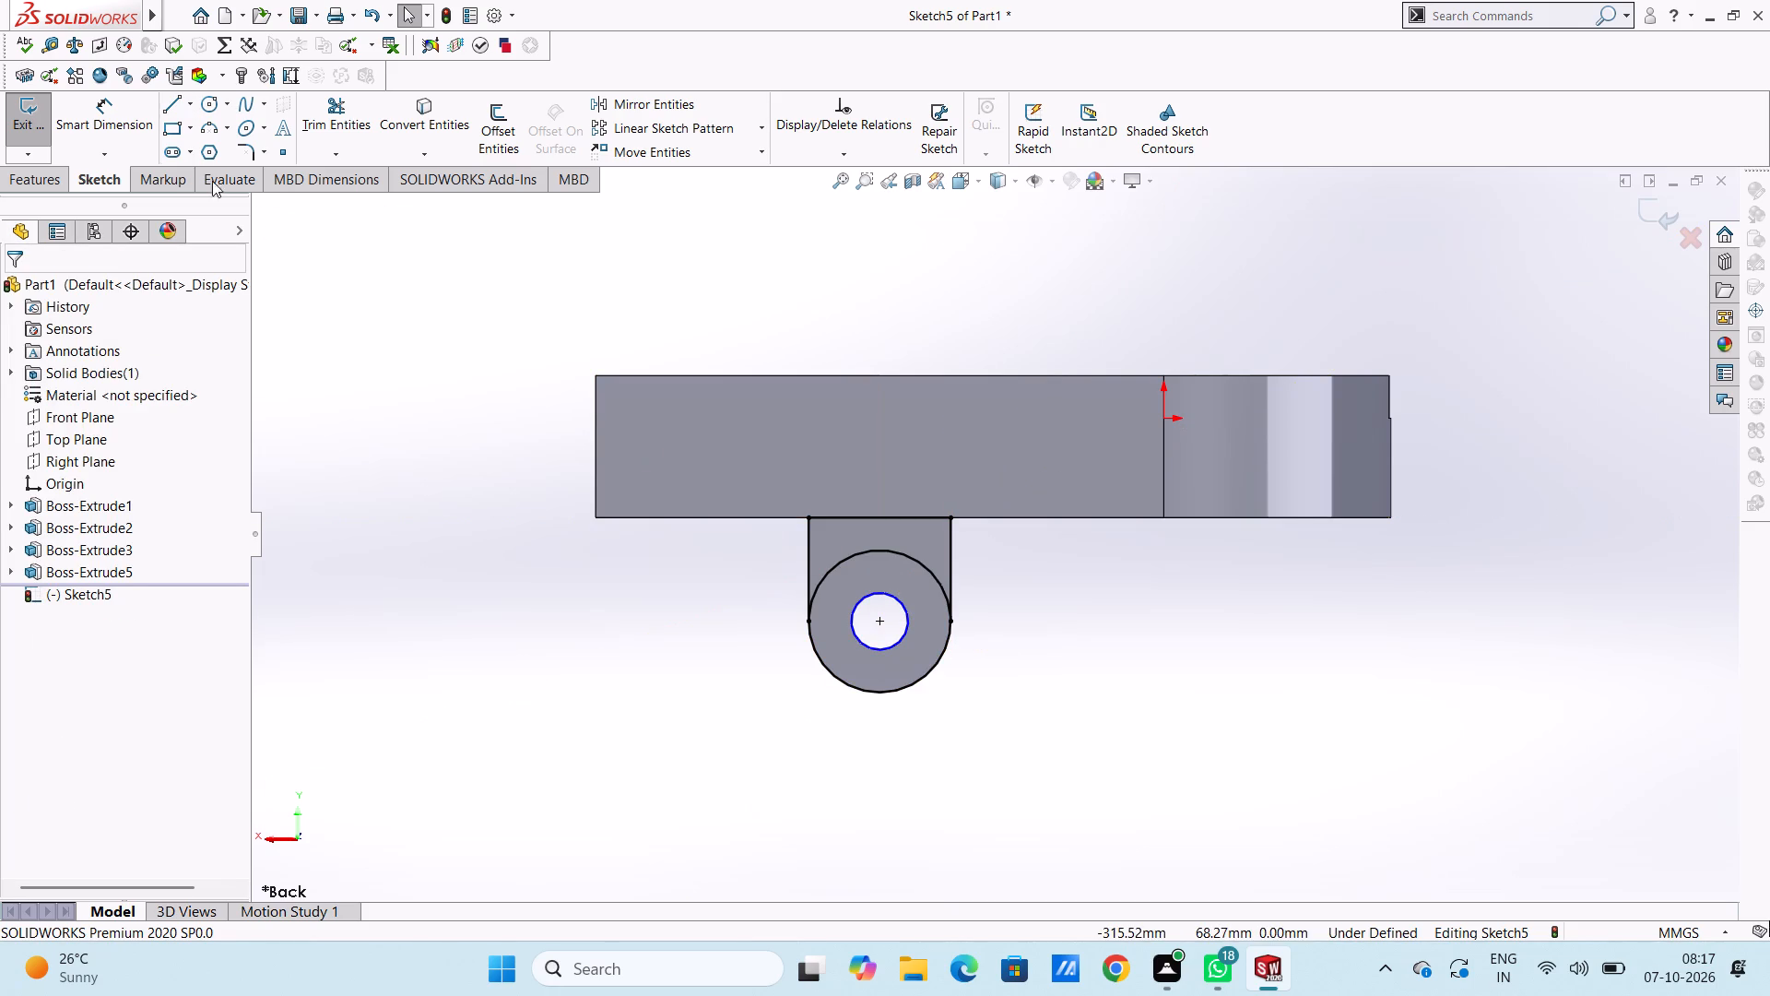
# Dimension the inner circle's diameter in the lug sketch.
pyautogui.click(133, 119)
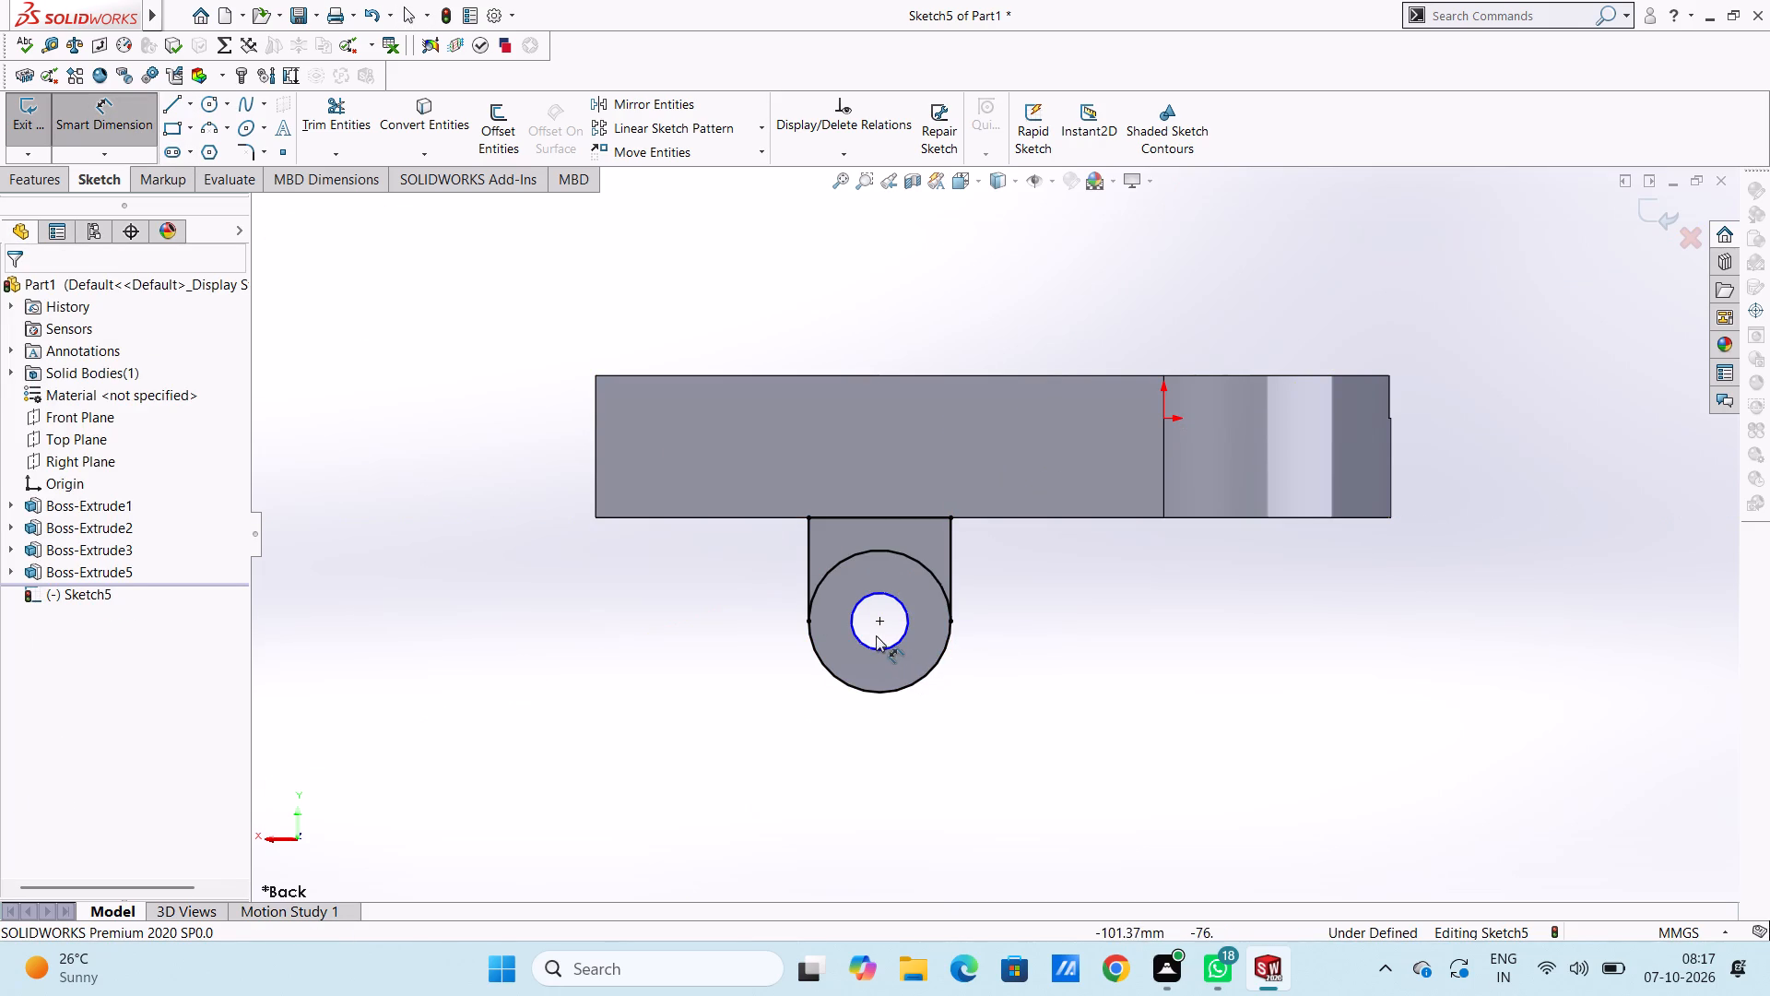
pyautogui.click(878, 646)
pyautogui.click(537, 771)
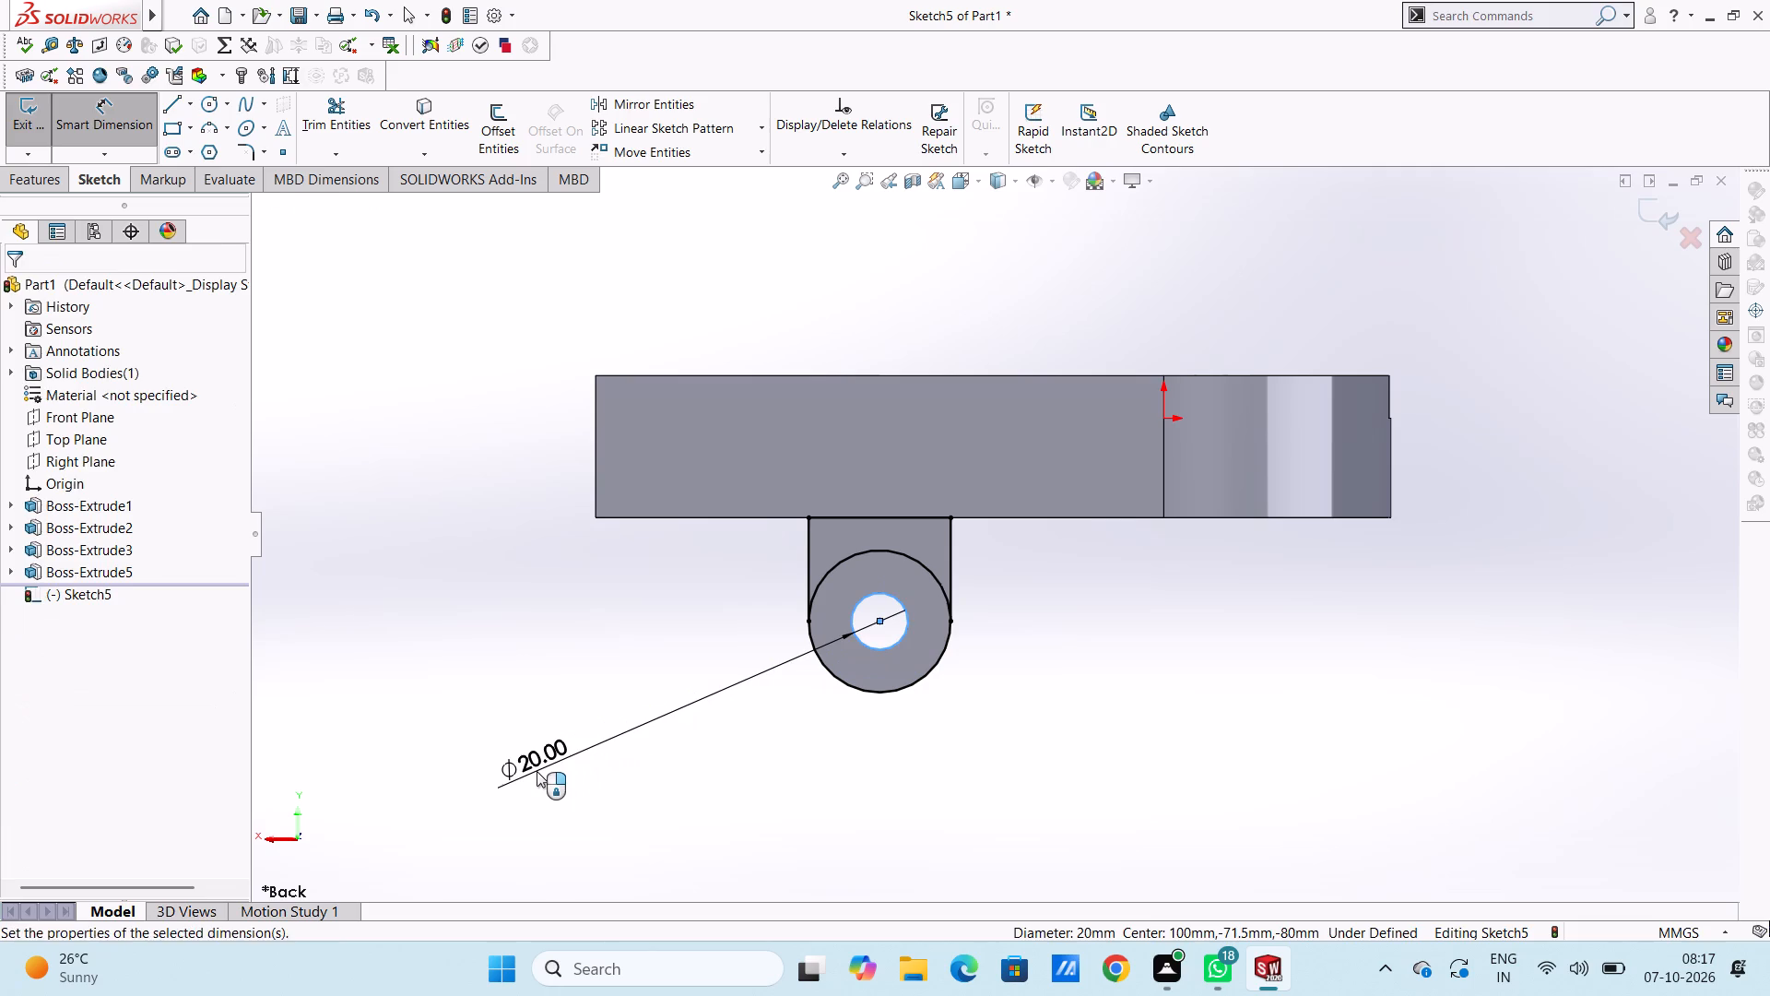
pyautogui.click(453, 744)
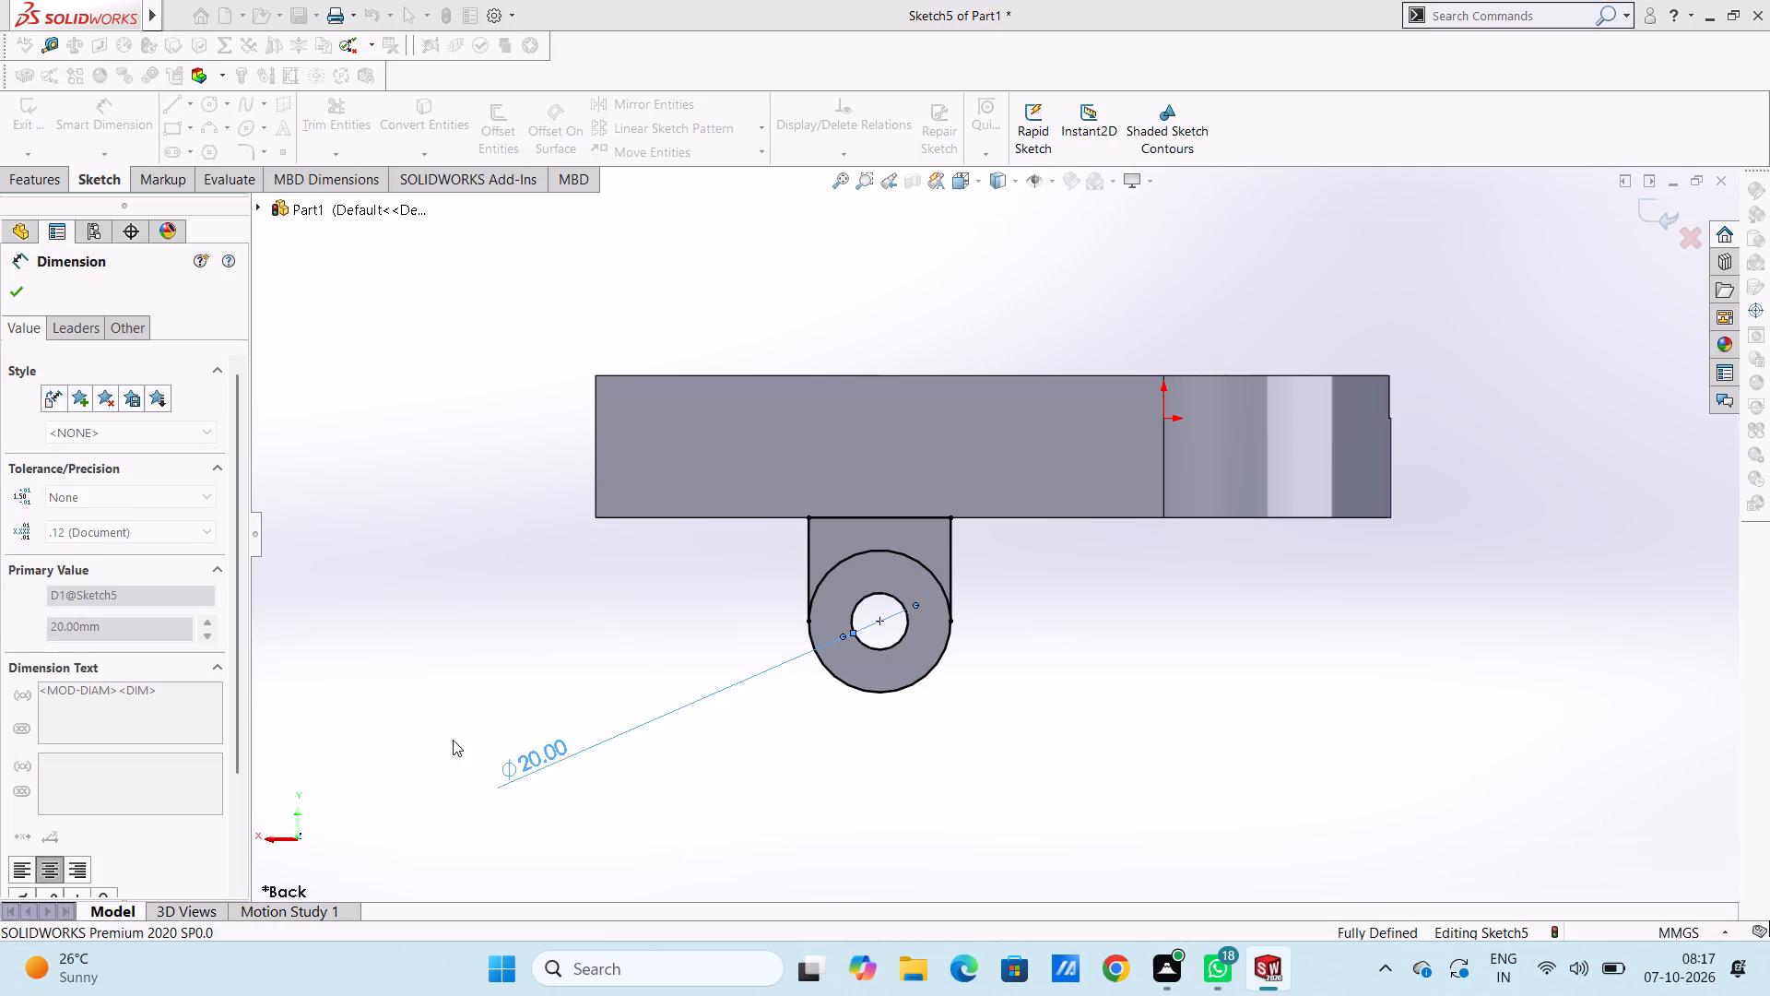
pyautogui.click(480, 675)
pyautogui.scroll(2, 480, 675)
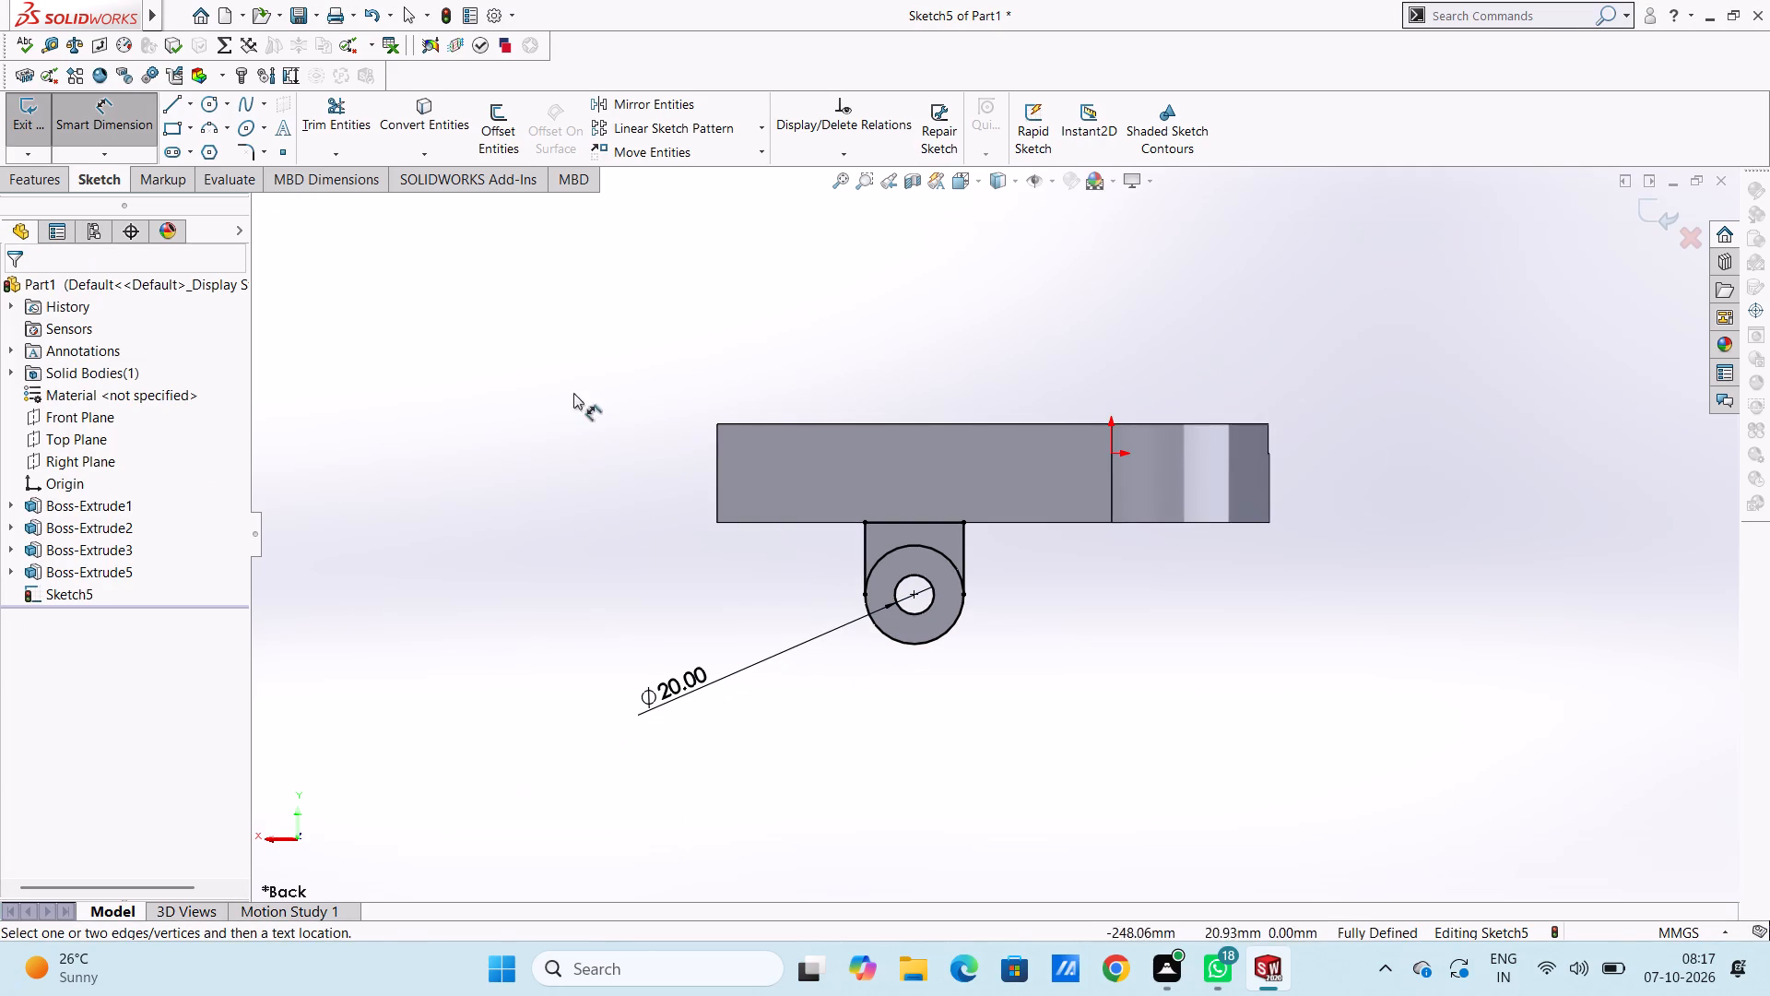
pyautogui.click(109, 128)
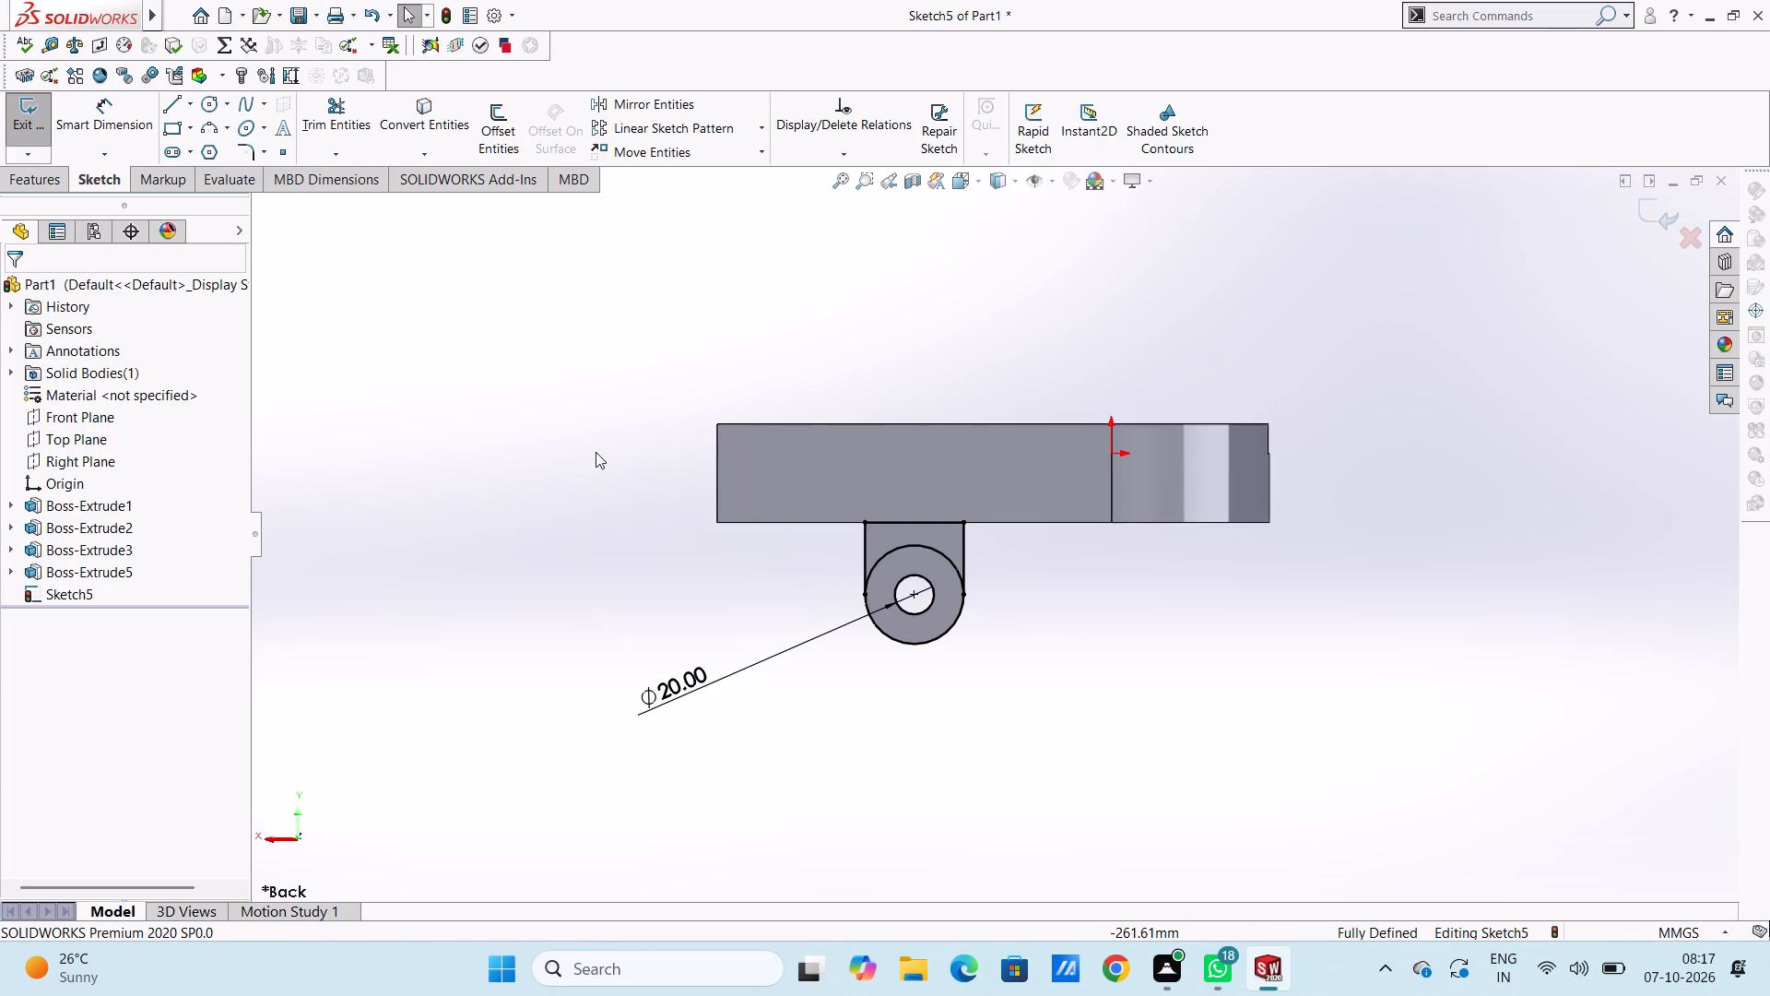
# Extrude the two lug regions around the hole by 30 mm with the direction reversed, under the second arm and merged.
pyautogui.click(53, 182)
pyautogui.click(48, 115)
pyautogui.moveTo(537, 334); pyautogui.dragTo(562, 349, button='middle')
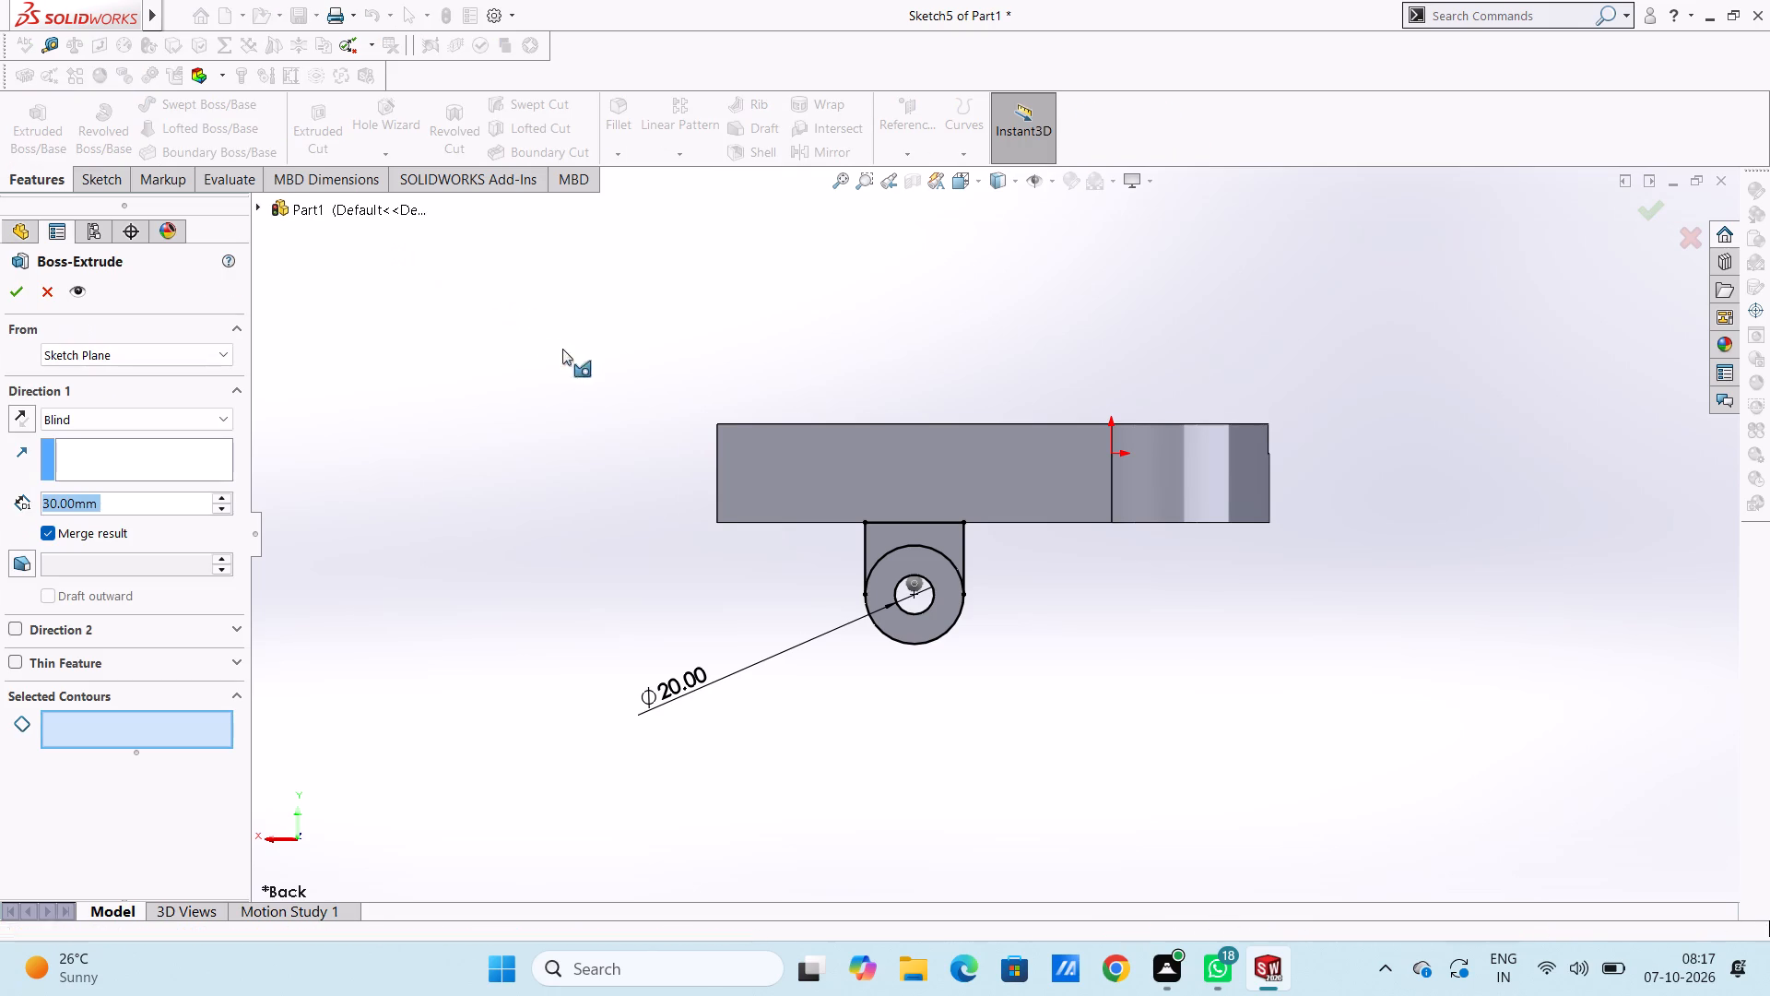
pyautogui.moveTo(562, 349); pyautogui.dragTo(607, 374, button='middle')
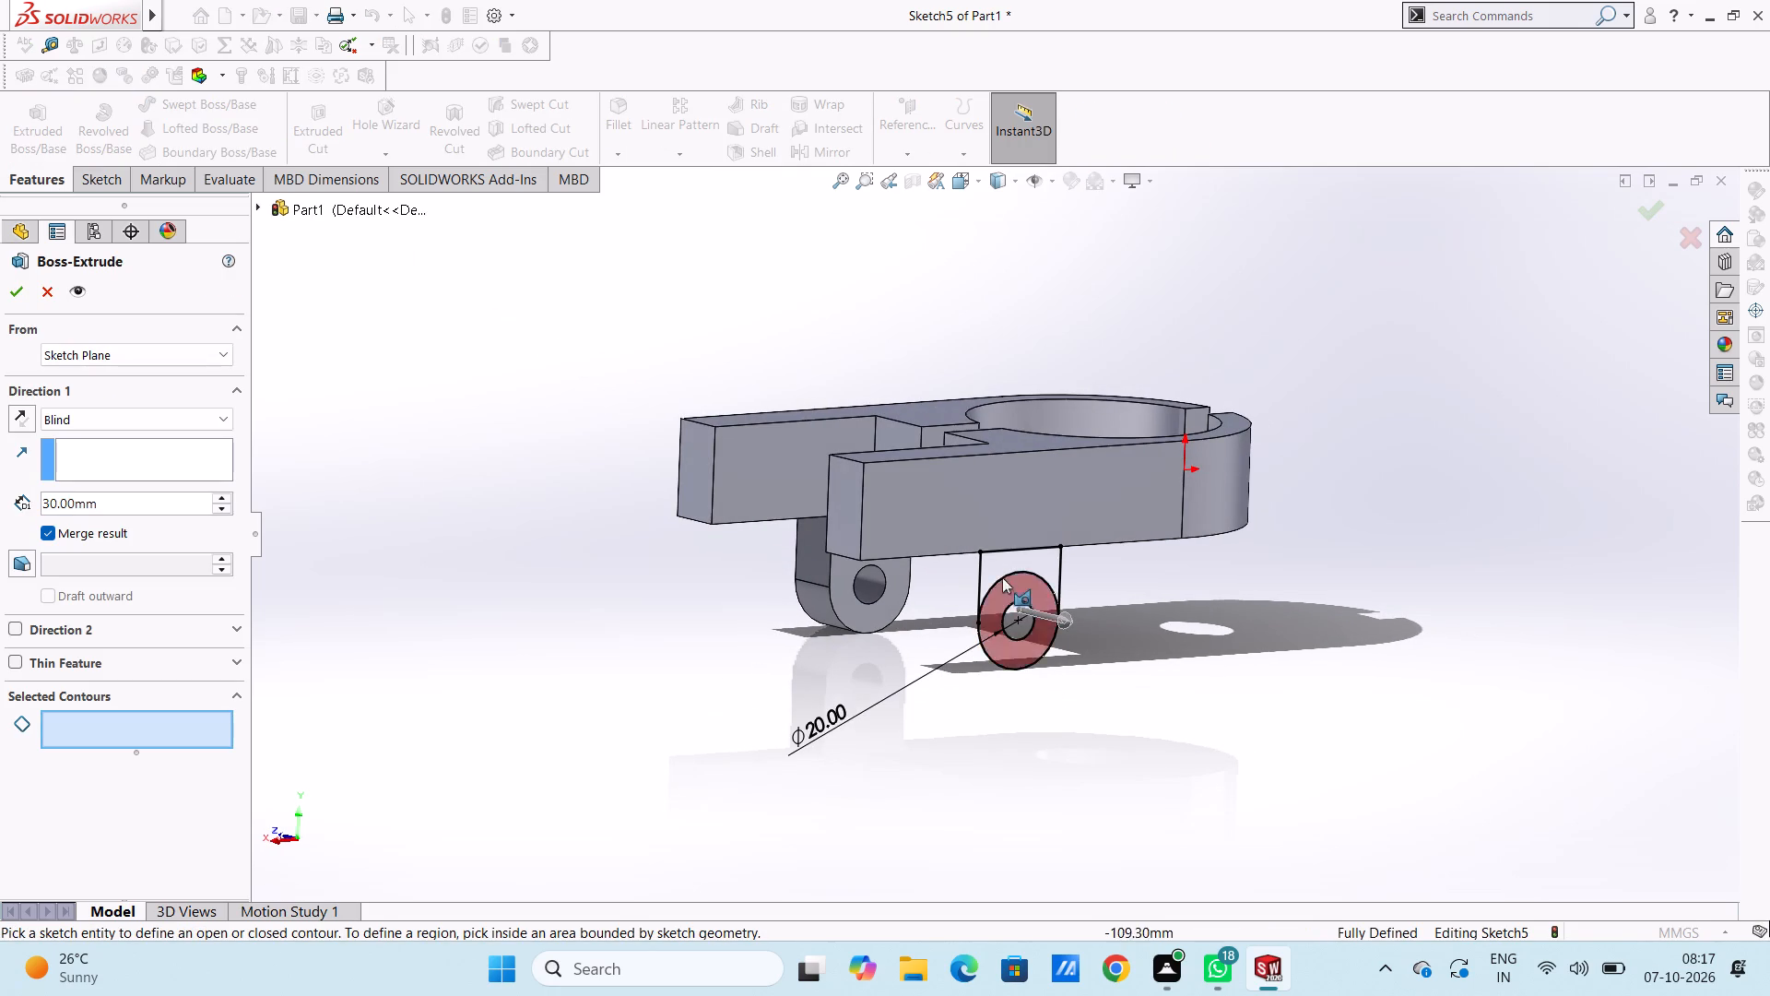
pyautogui.click(1000, 563)
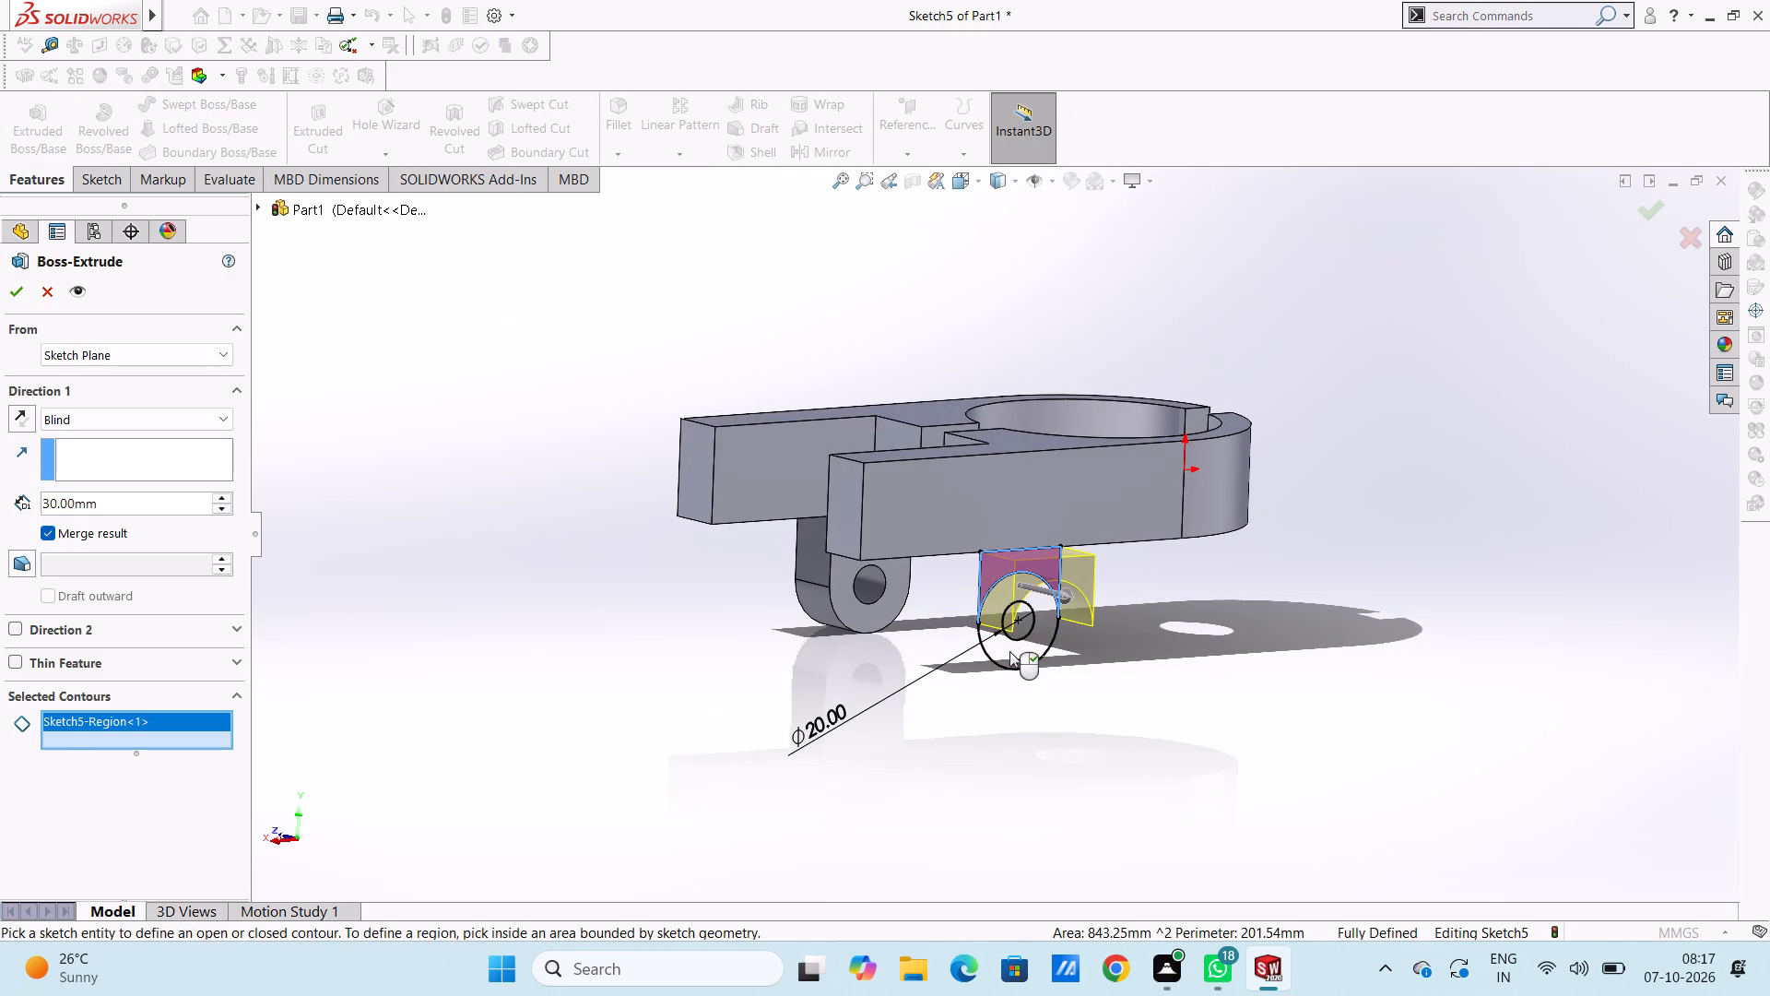
pyautogui.click(1009, 651)
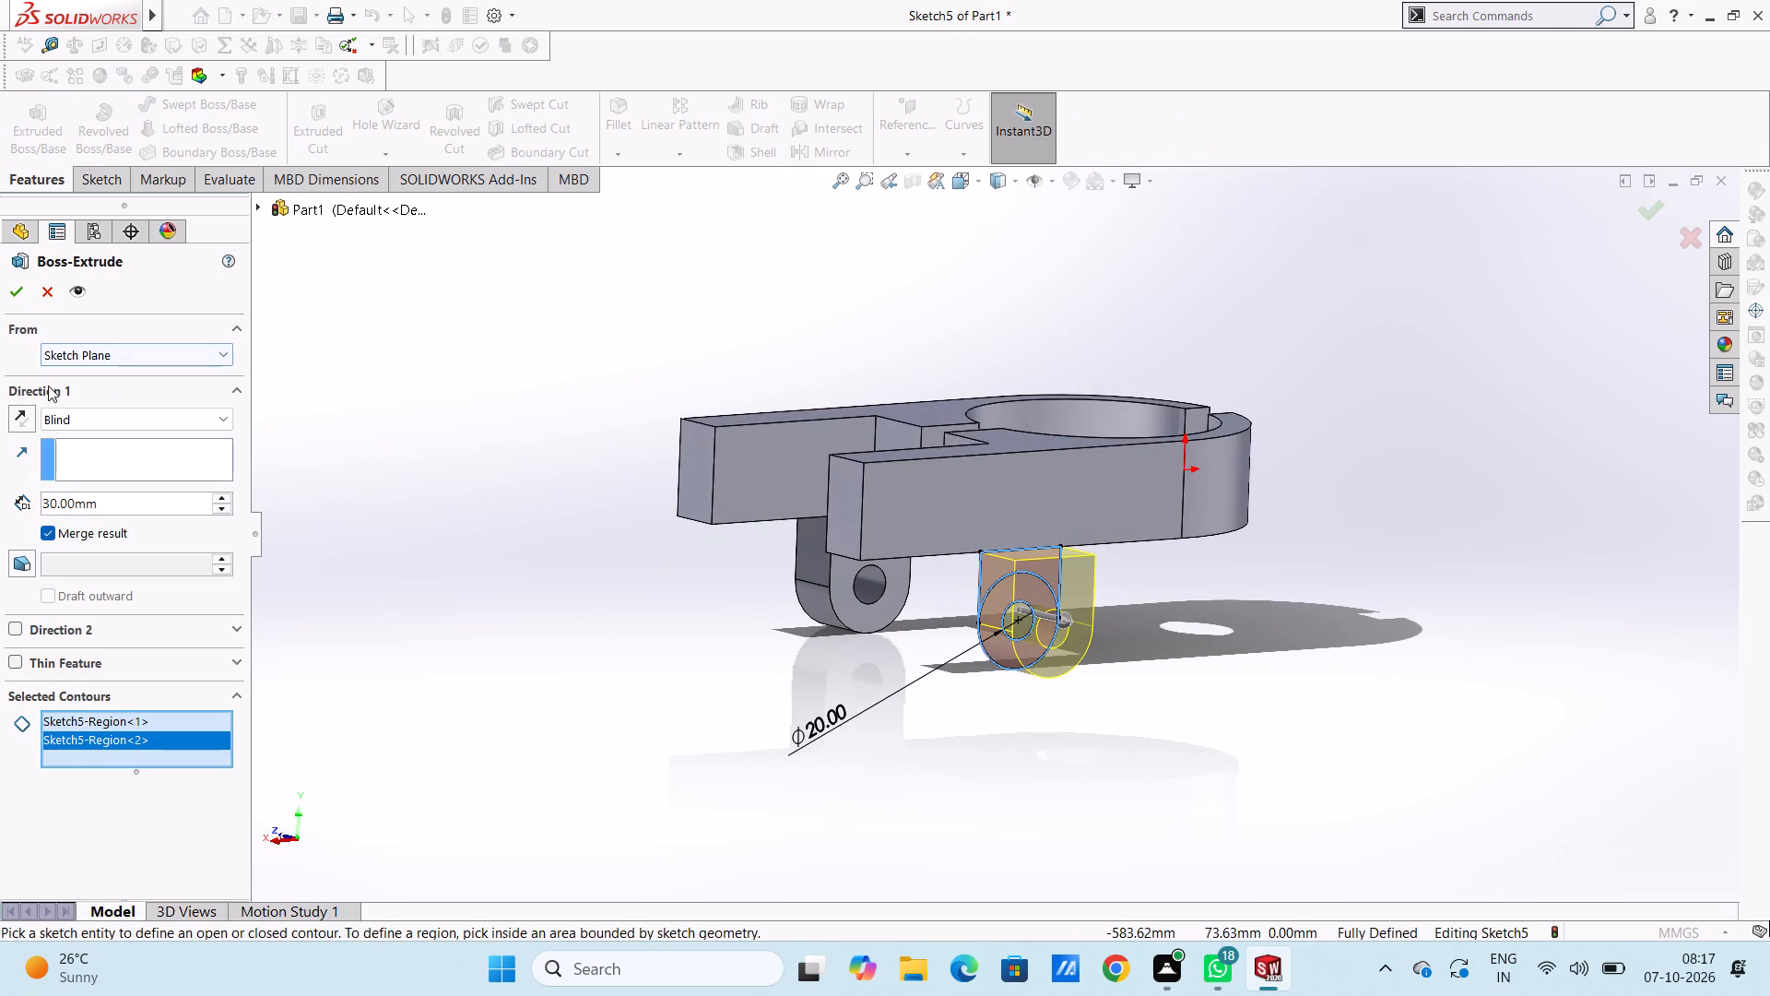
pyautogui.click(24, 420)
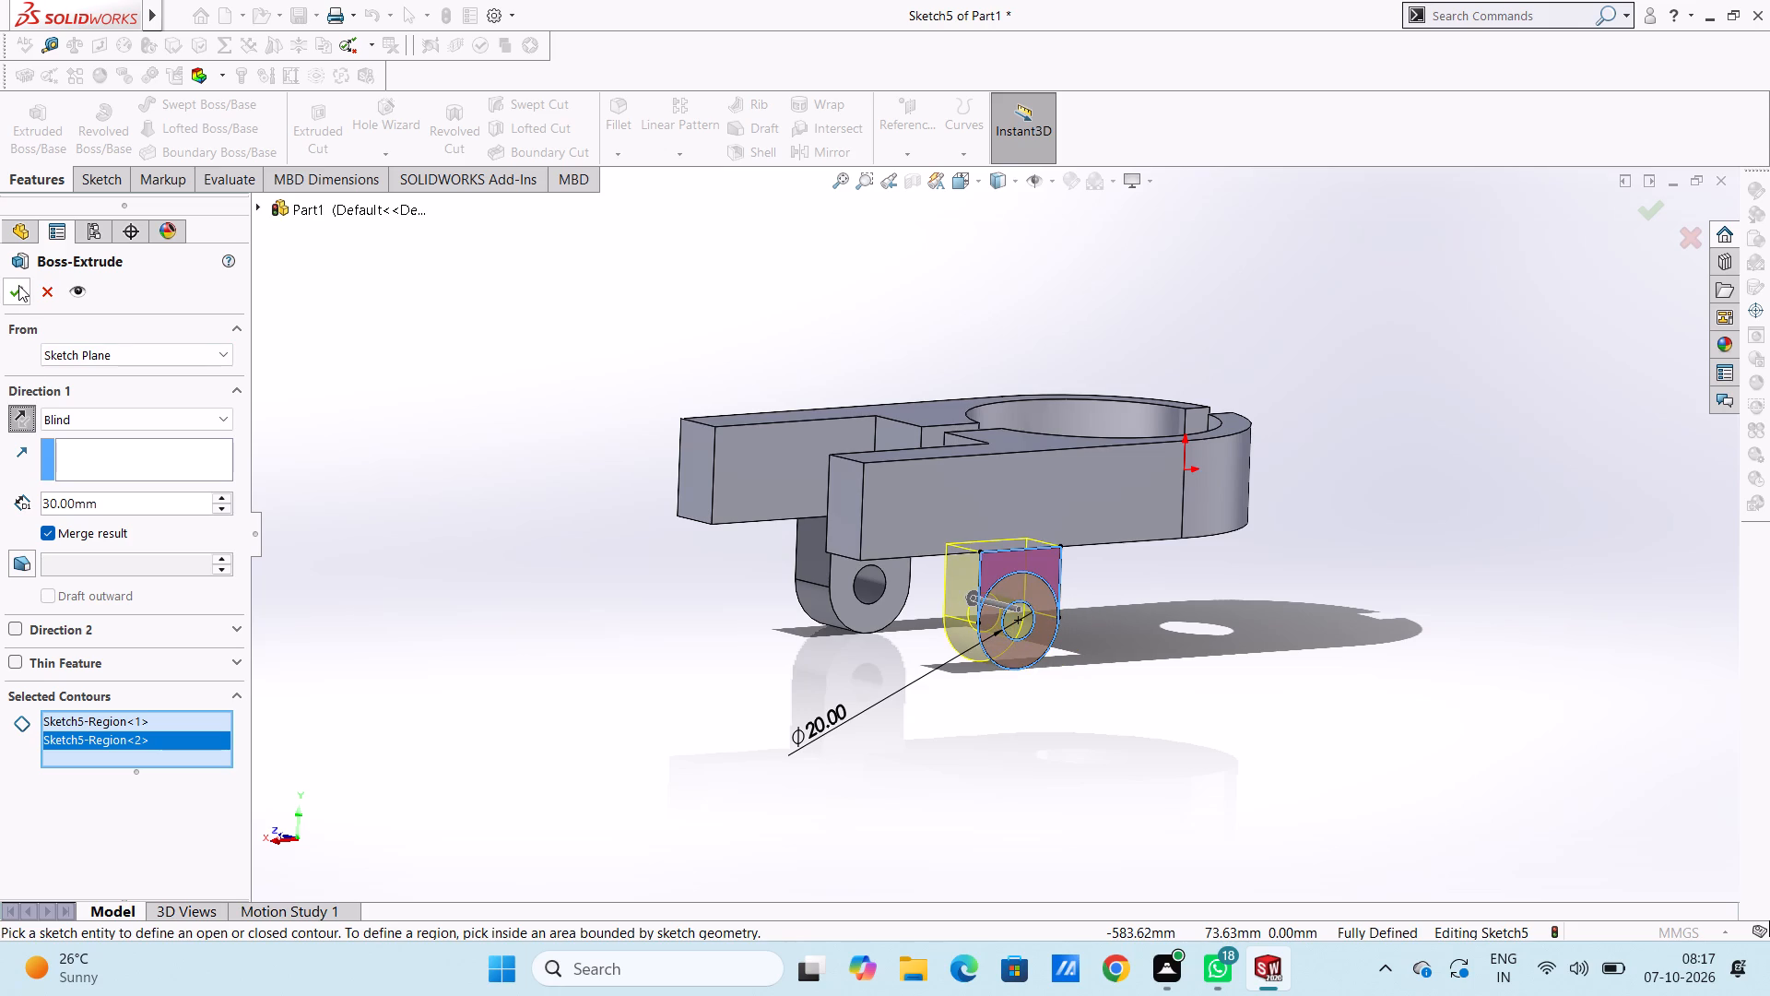
pyautogui.click(18, 285)
pyautogui.click(497, 454)
# Examine the two lugs beneath the extension arms from several sides.
pyautogui.moveTo(497, 450); pyautogui.dragTo(572, 484, button='middle')
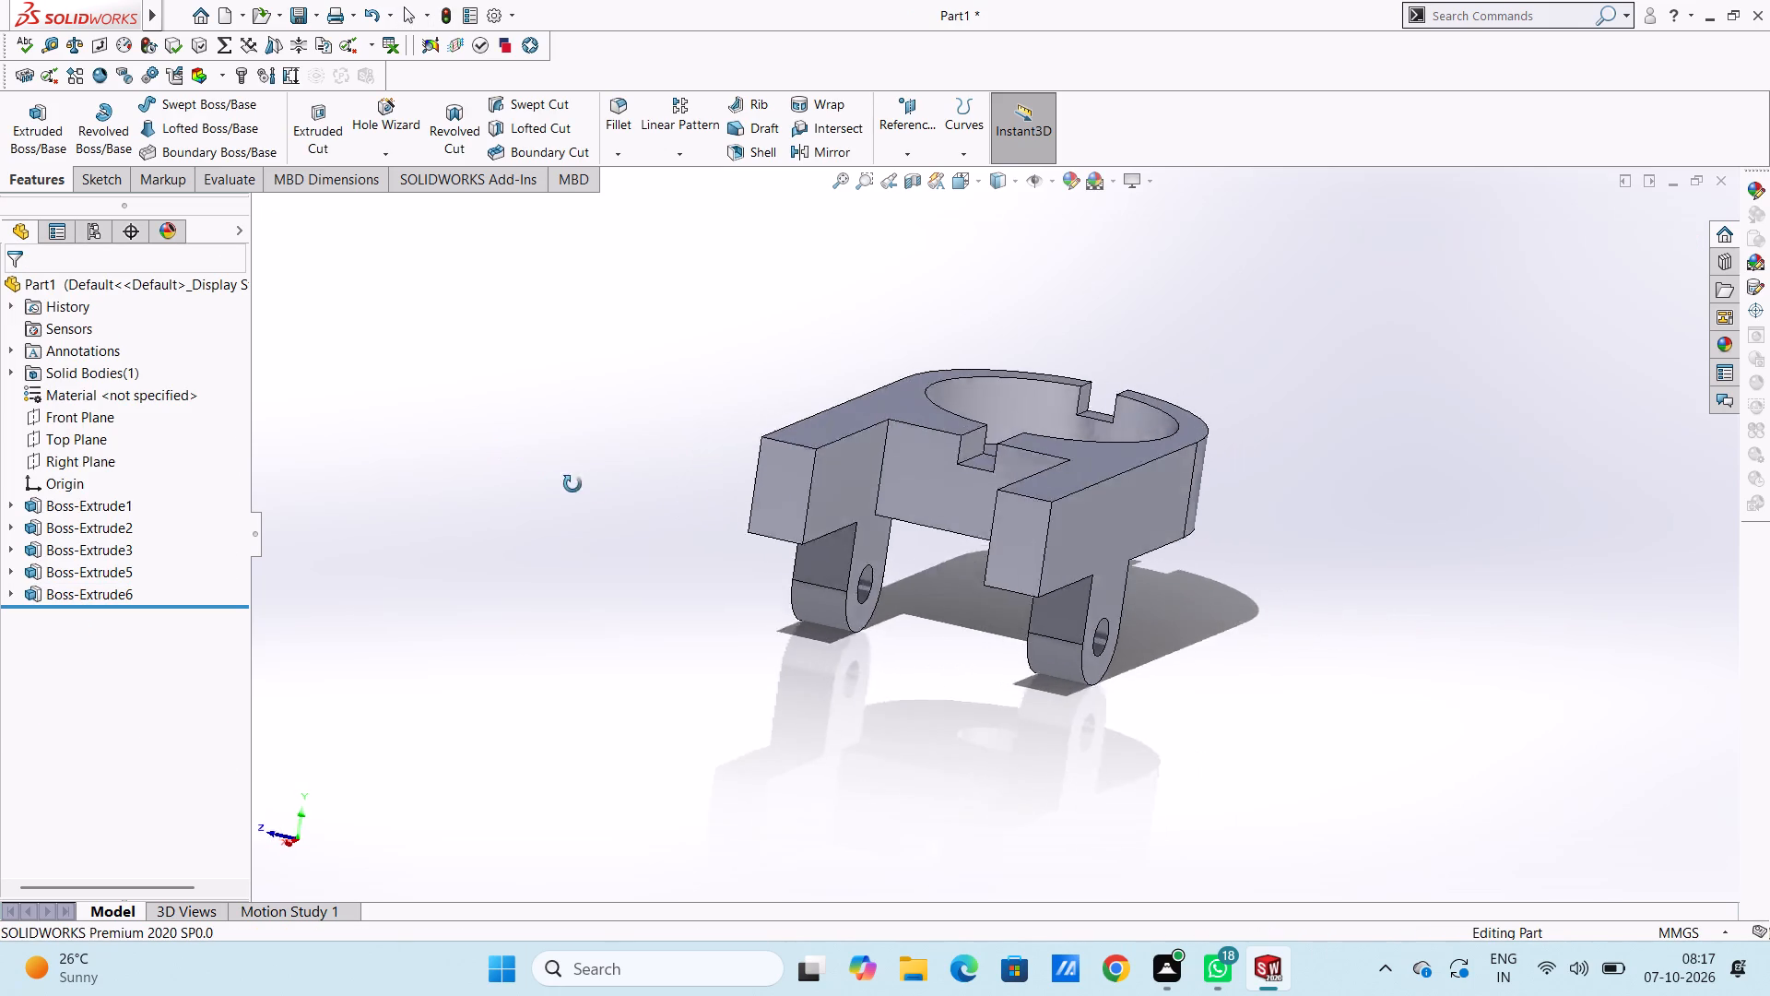
pyautogui.moveTo(572, 484); pyautogui.dragTo(590, 494, button='middle')
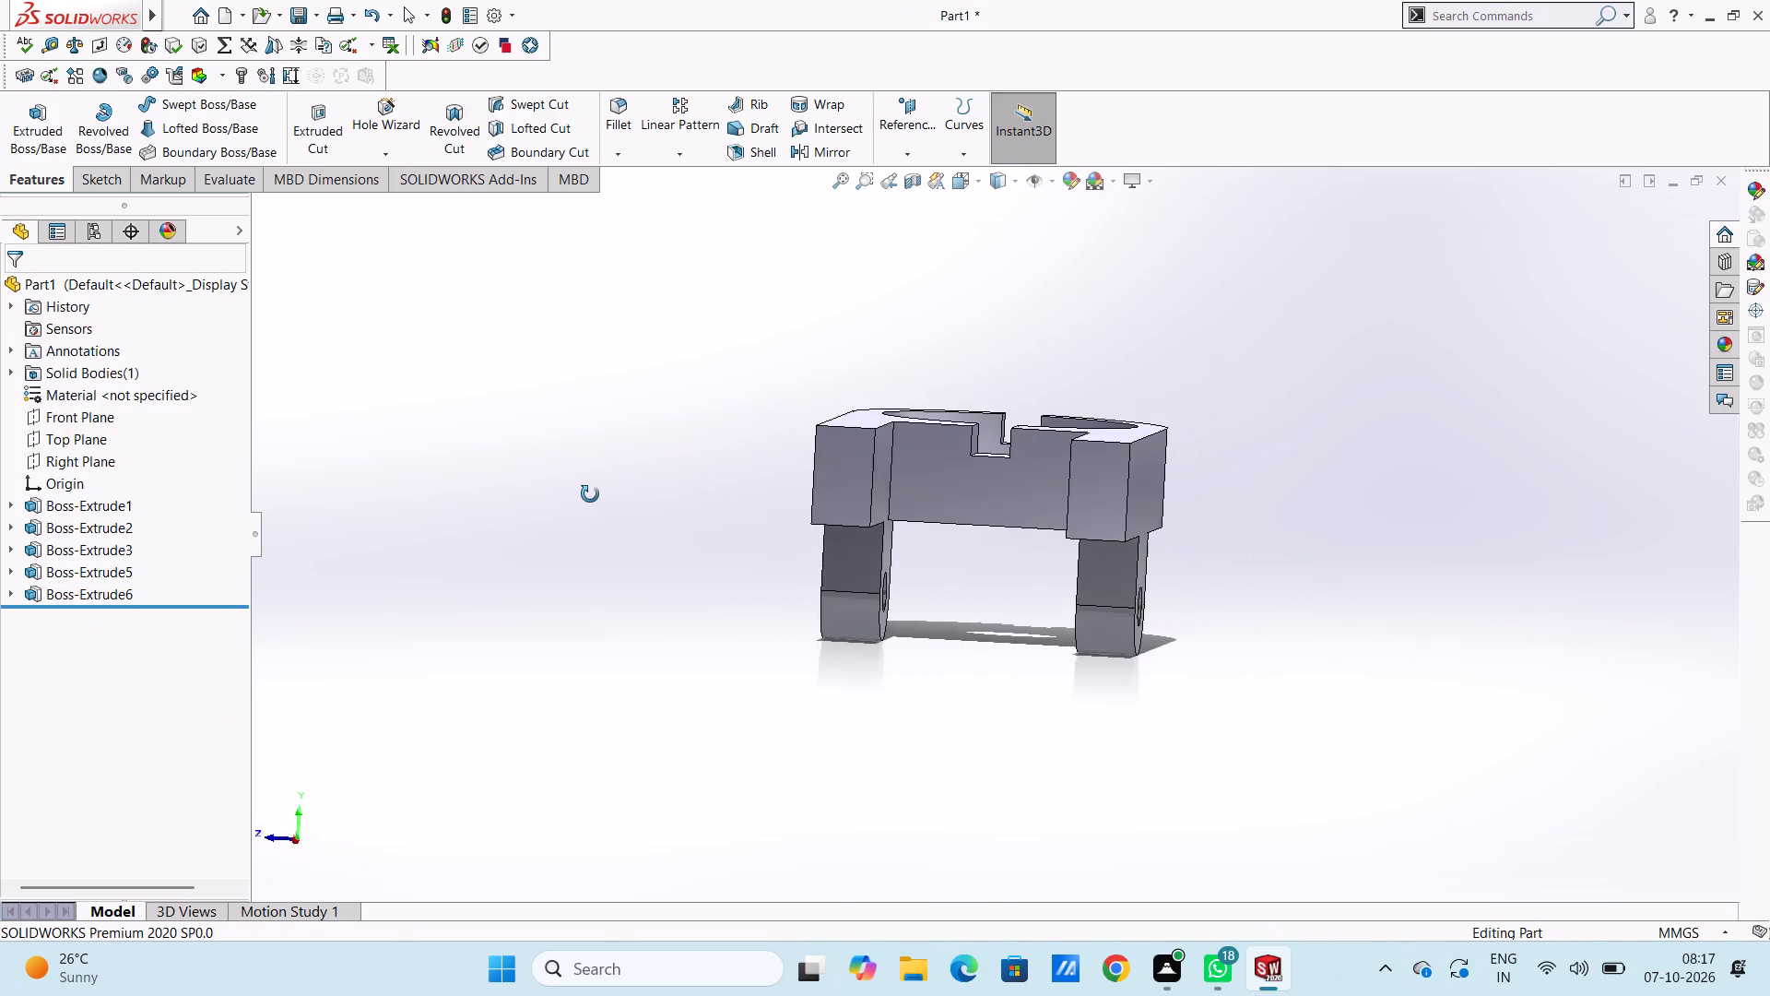
pyautogui.moveTo(590, 494); pyautogui.dragTo(537, 498, button='middle')
pyautogui.scroll(1, 537, 498)
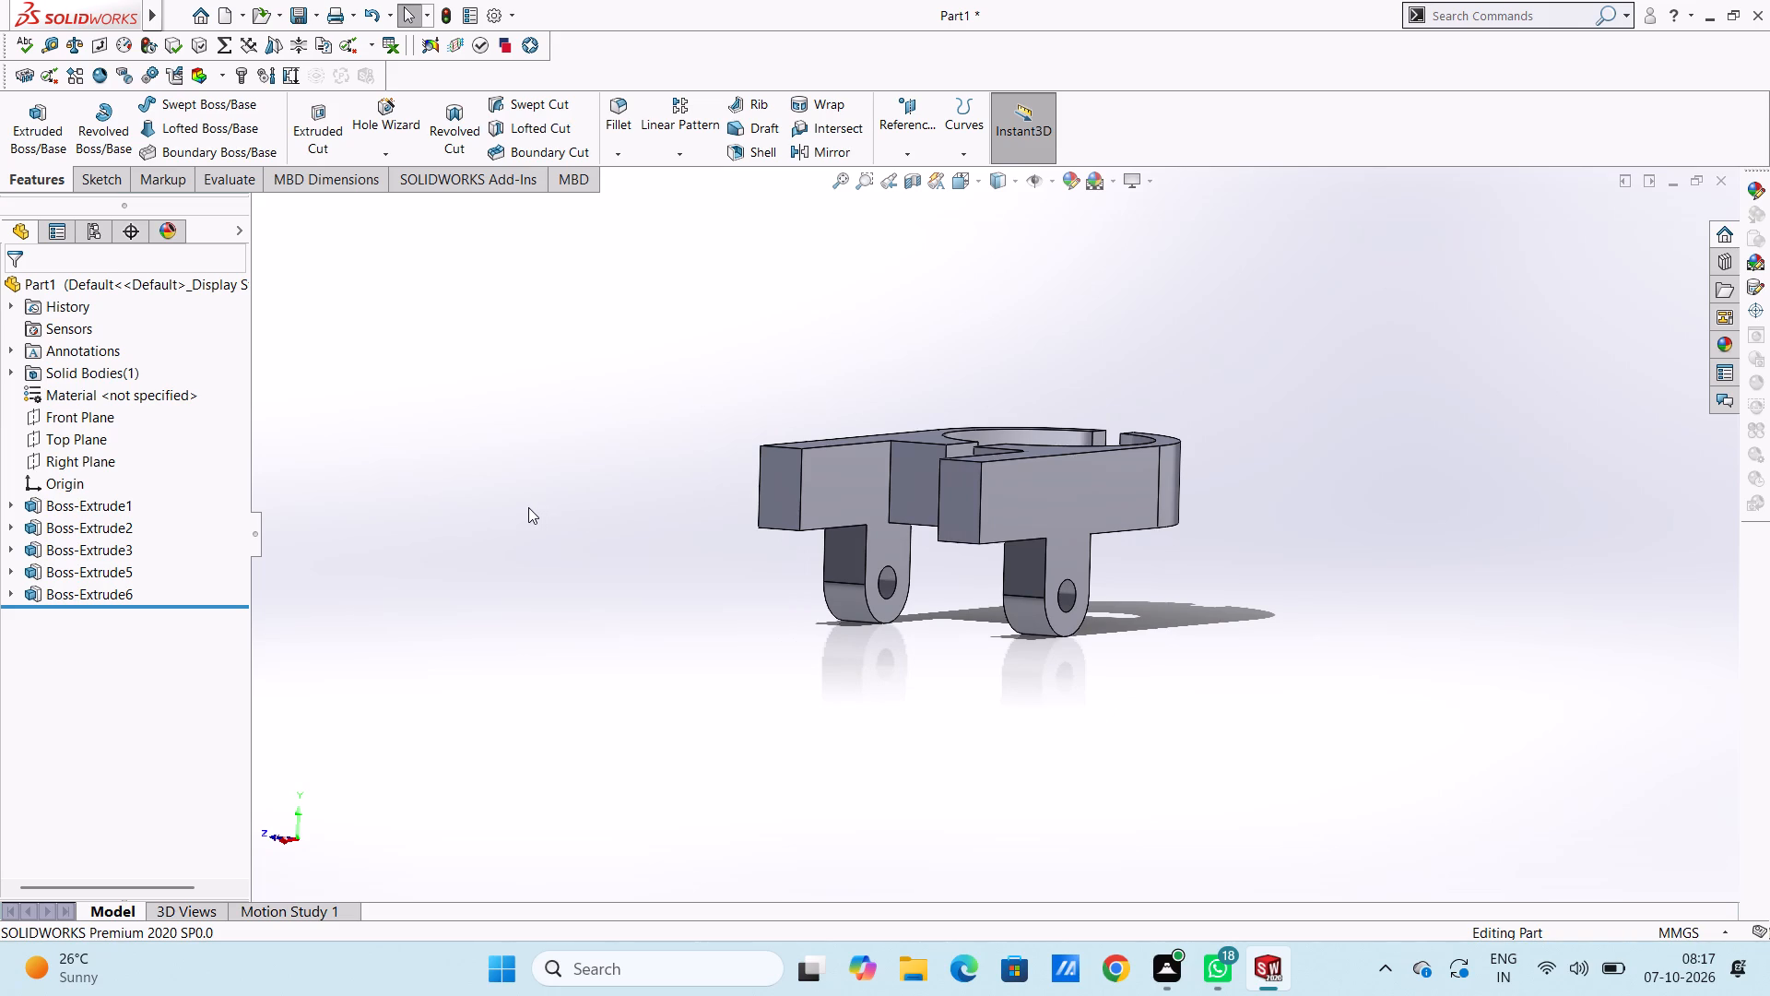
pyautogui.moveTo(528, 507); pyautogui.dragTo(536, 509, button='middle')
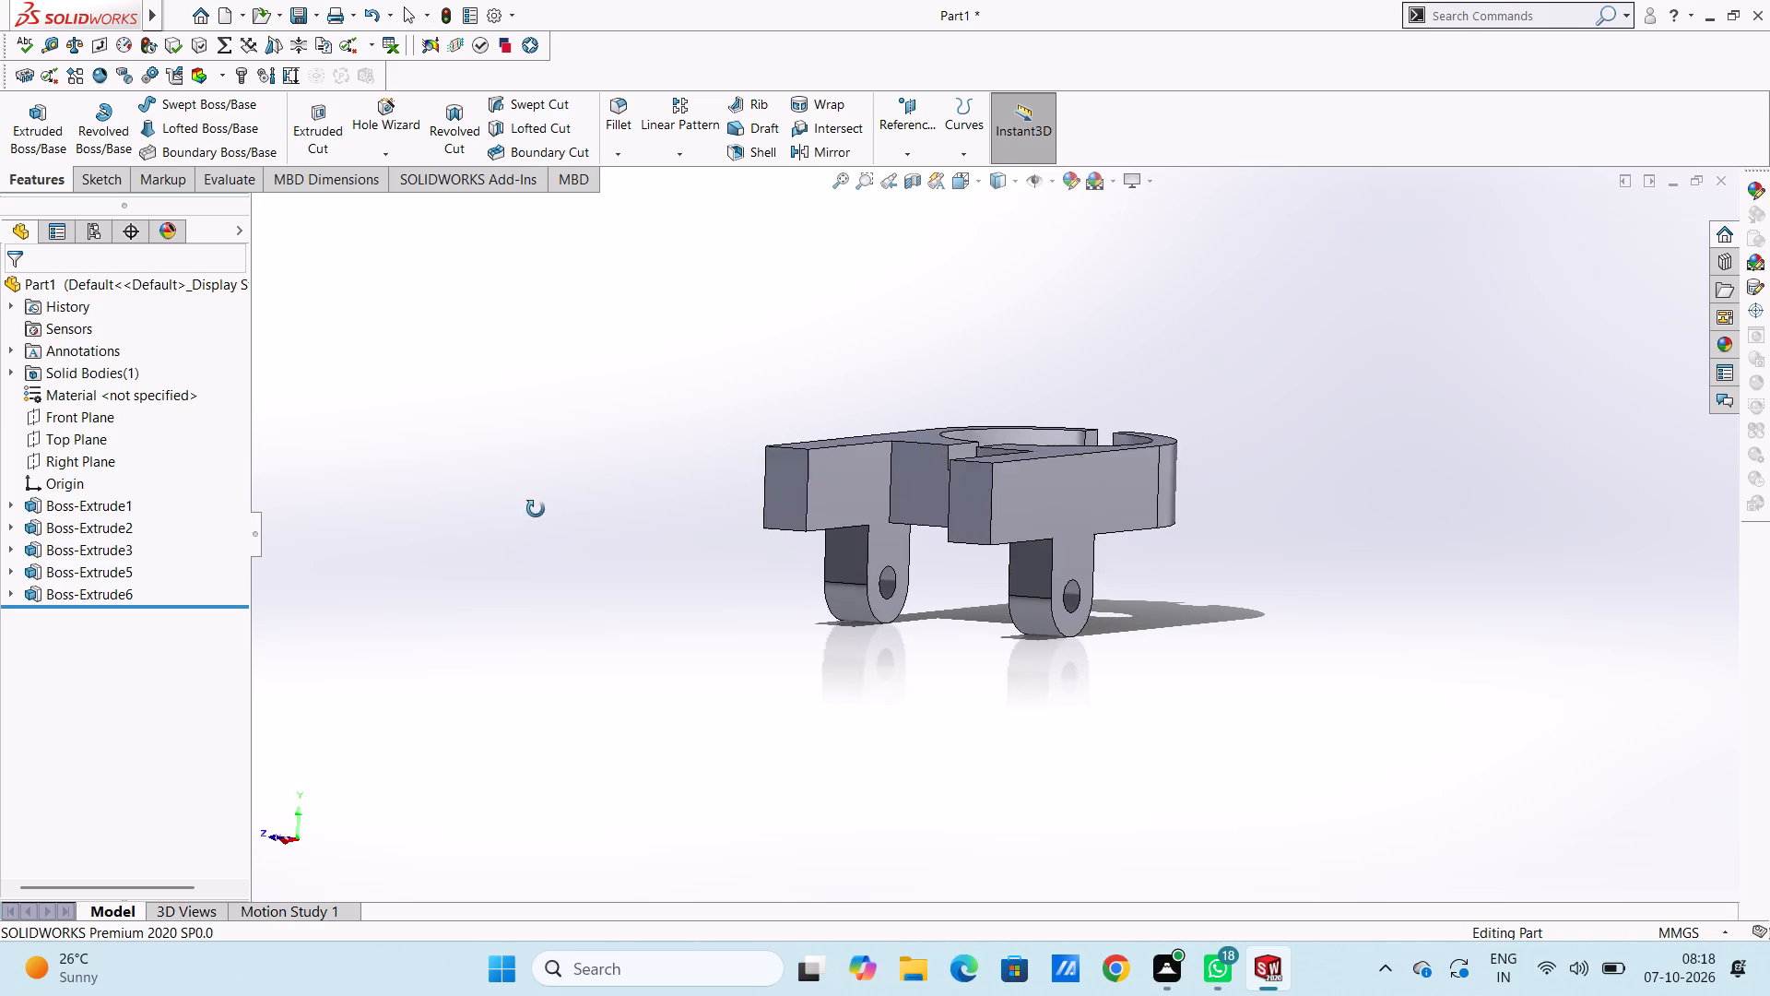
pyautogui.moveTo(536, 509); pyautogui.dragTo(693, 551, button='middle')
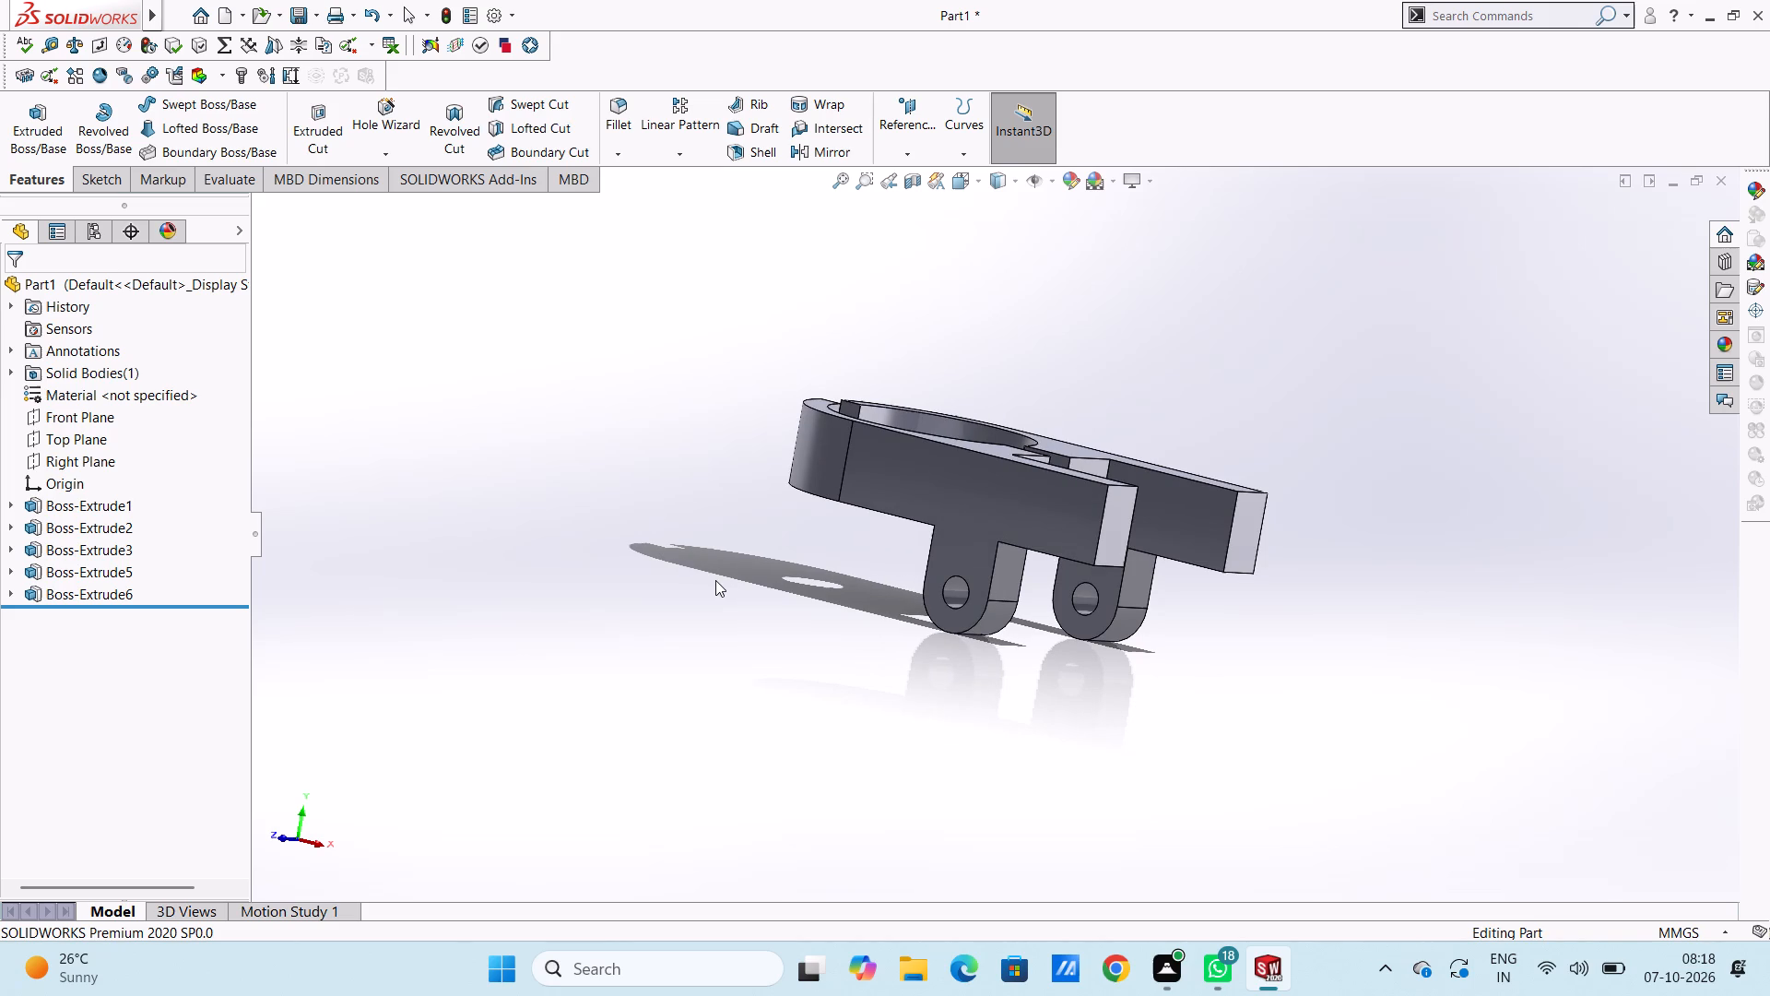
pyautogui.scroll(2, 968, 492)
pyautogui.moveTo(730, 608); pyautogui.dragTo(758, 622, button='middle')
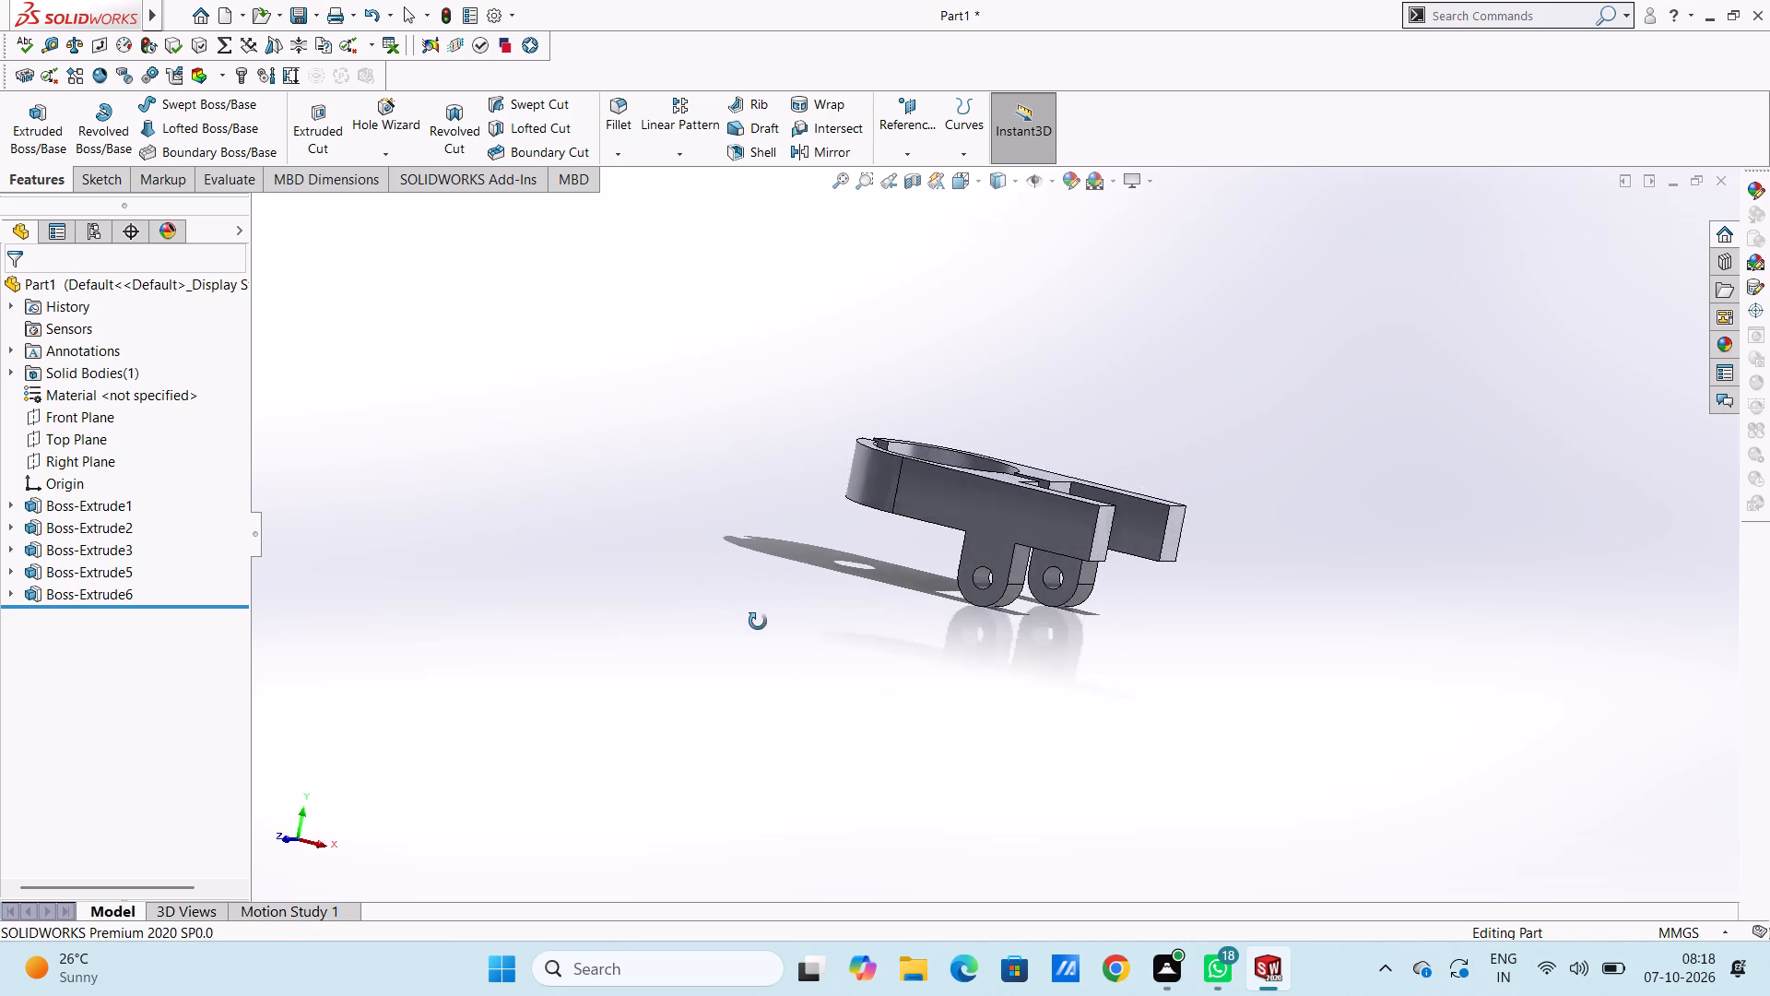
pyautogui.moveTo(758, 622); pyautogui.dragTo(719, 663, button='middle')
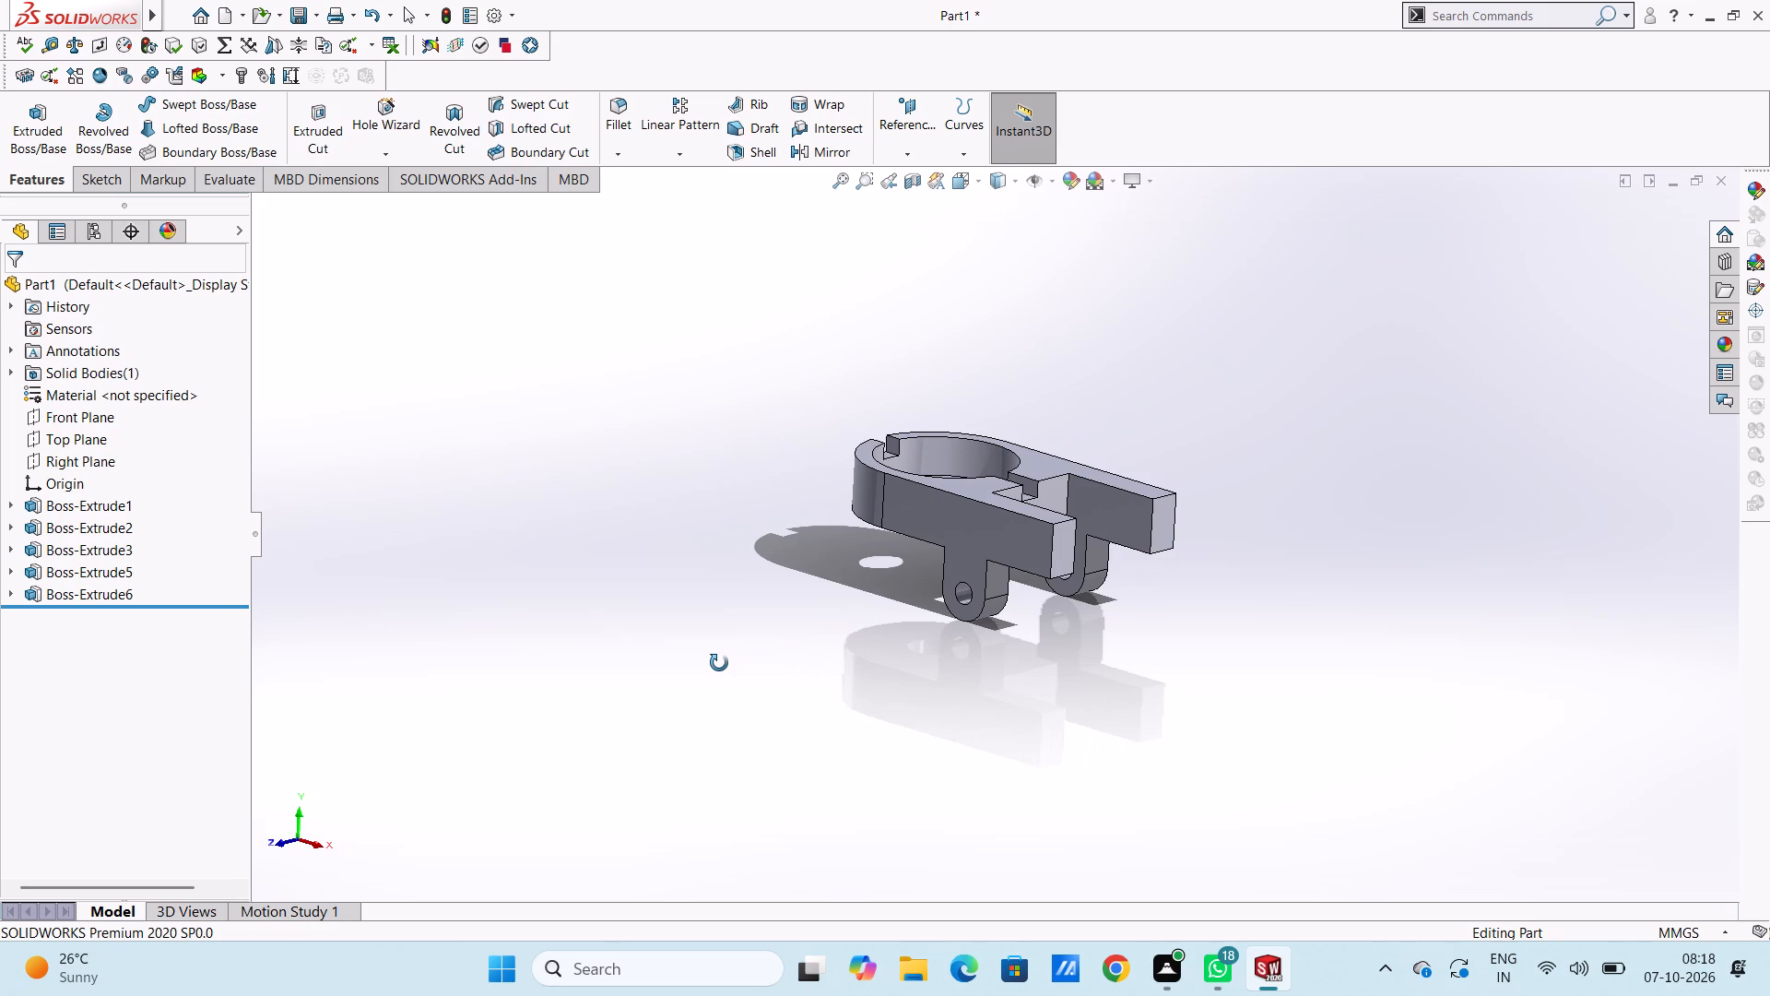
# Examine the slotted ring body, extension arms and lugs from several angles and in the front view.
pyautogui.moveTo(719, 663); pyautogui.dragTo(719, 664, button='middle')
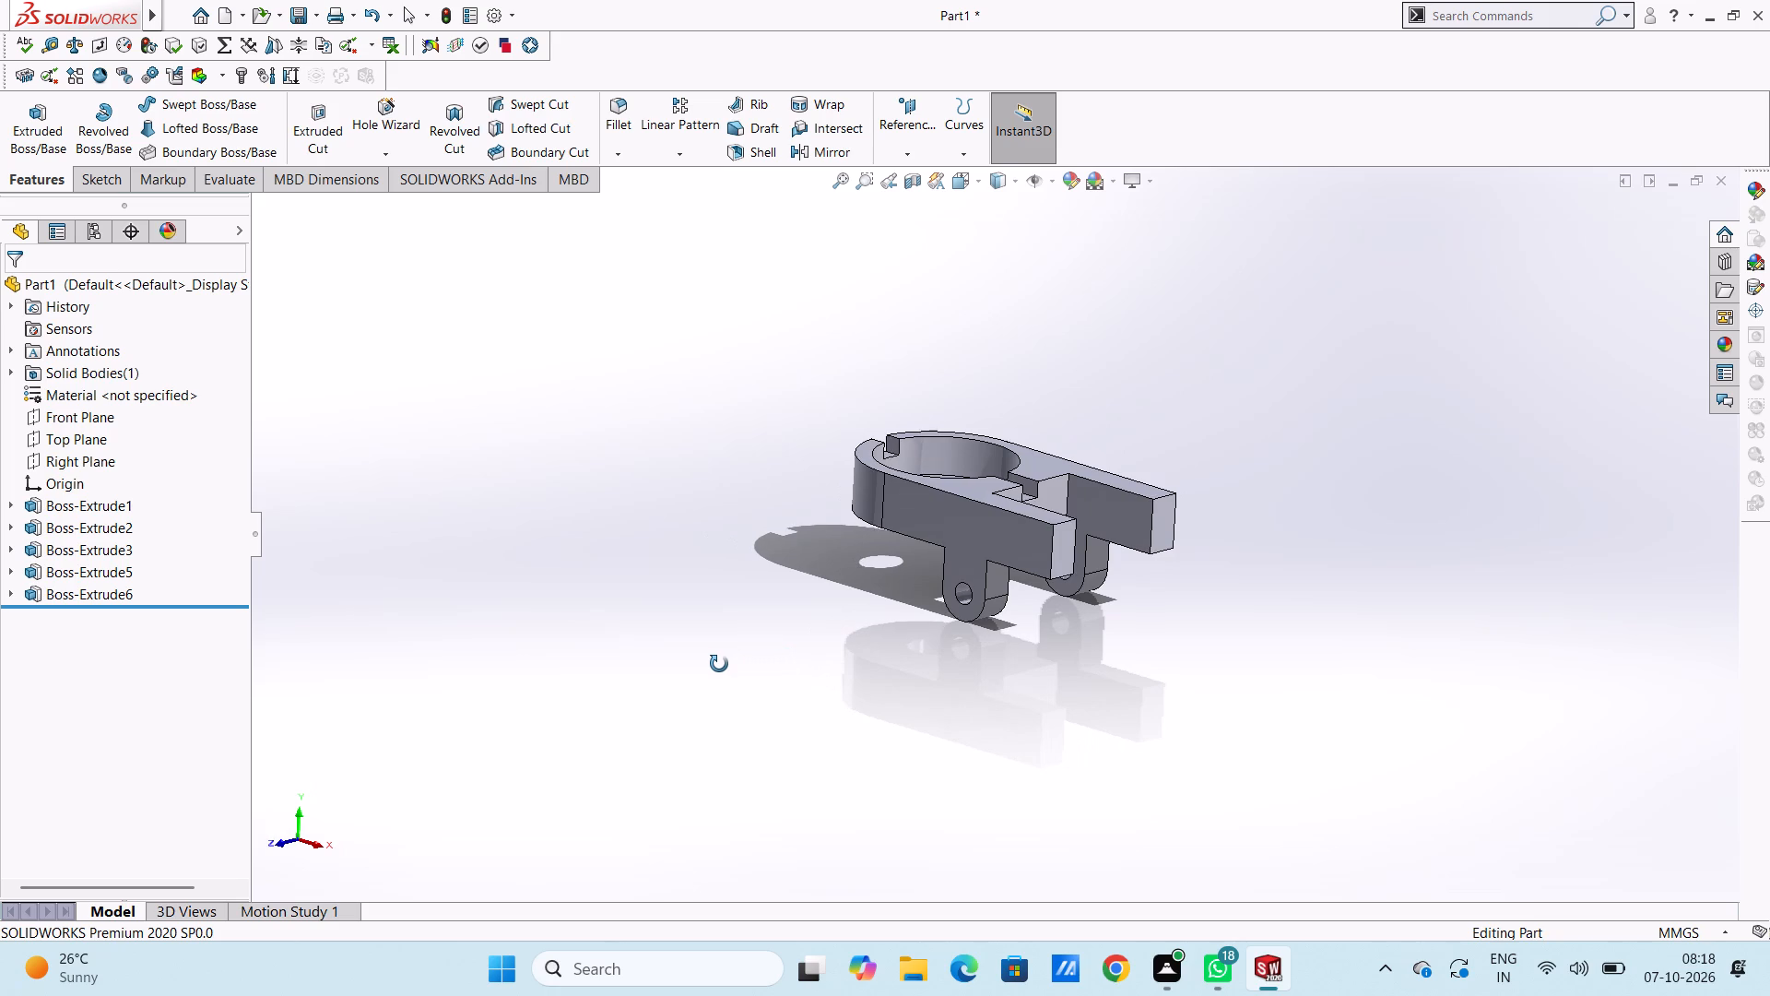
pyautogui.moveTo(719, 664); pyautogui.dragTo(725, 674, button='middle')
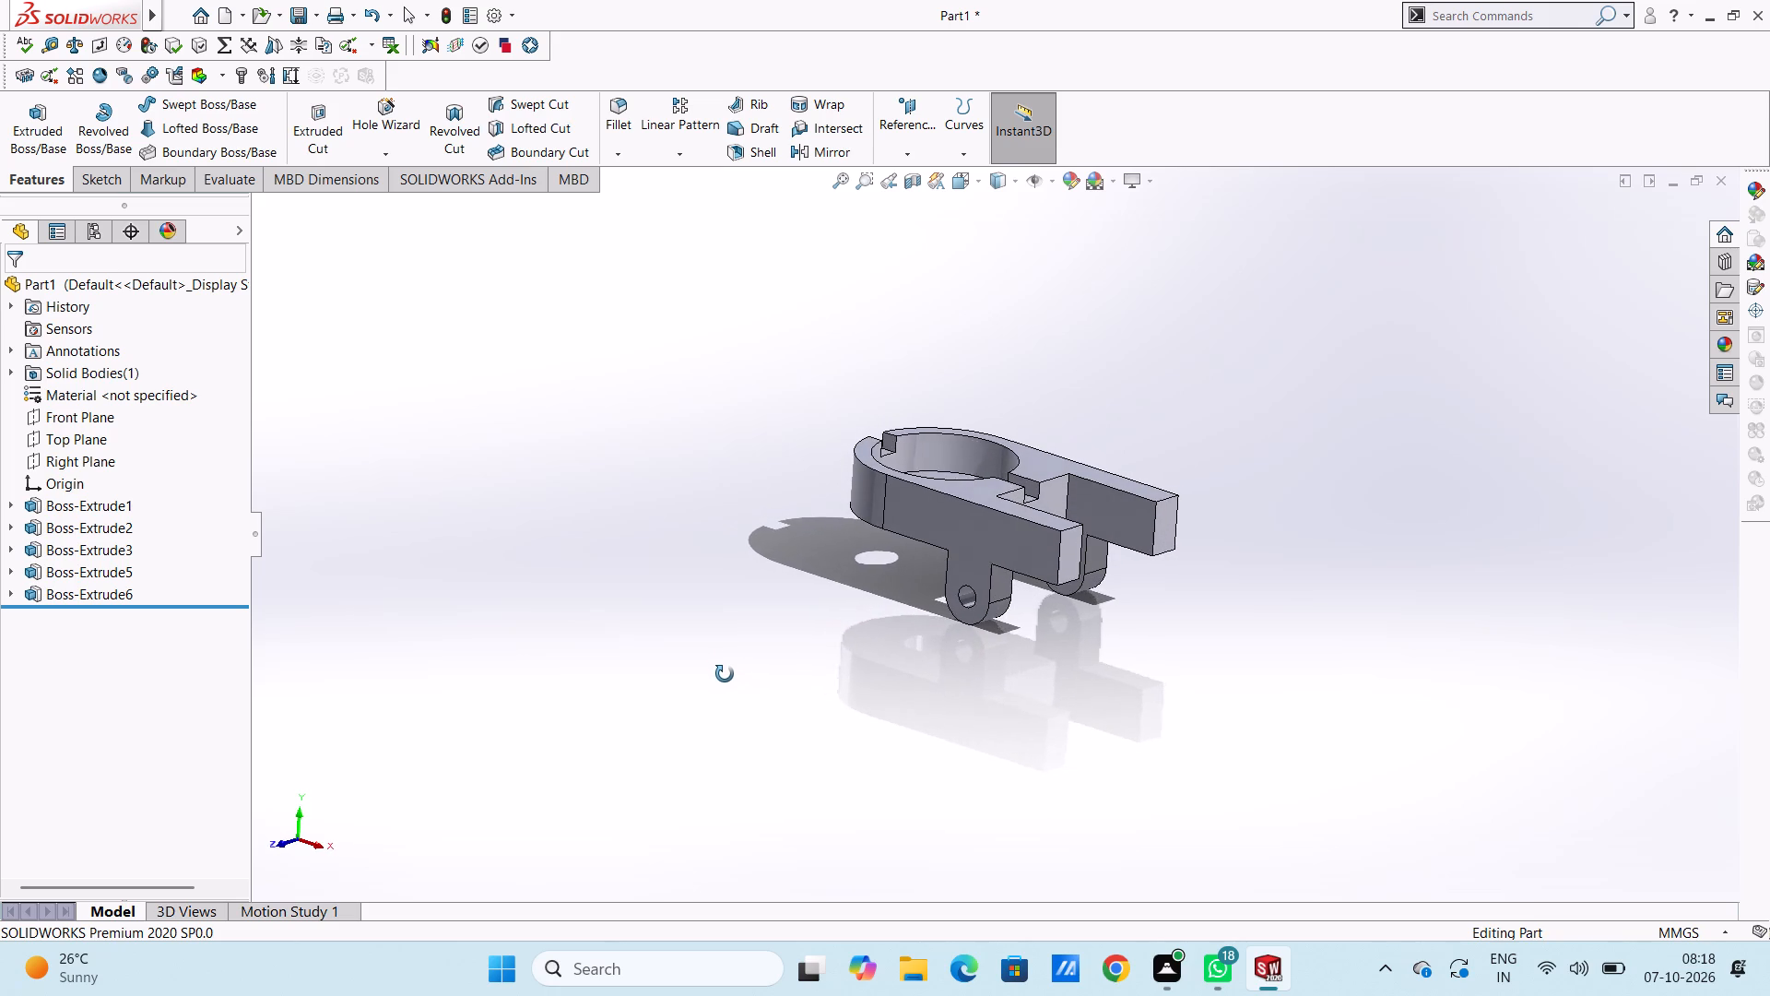
pyautogui.moveTo(725, 674); pyautogui.dragTo(709, 691, button='middle')
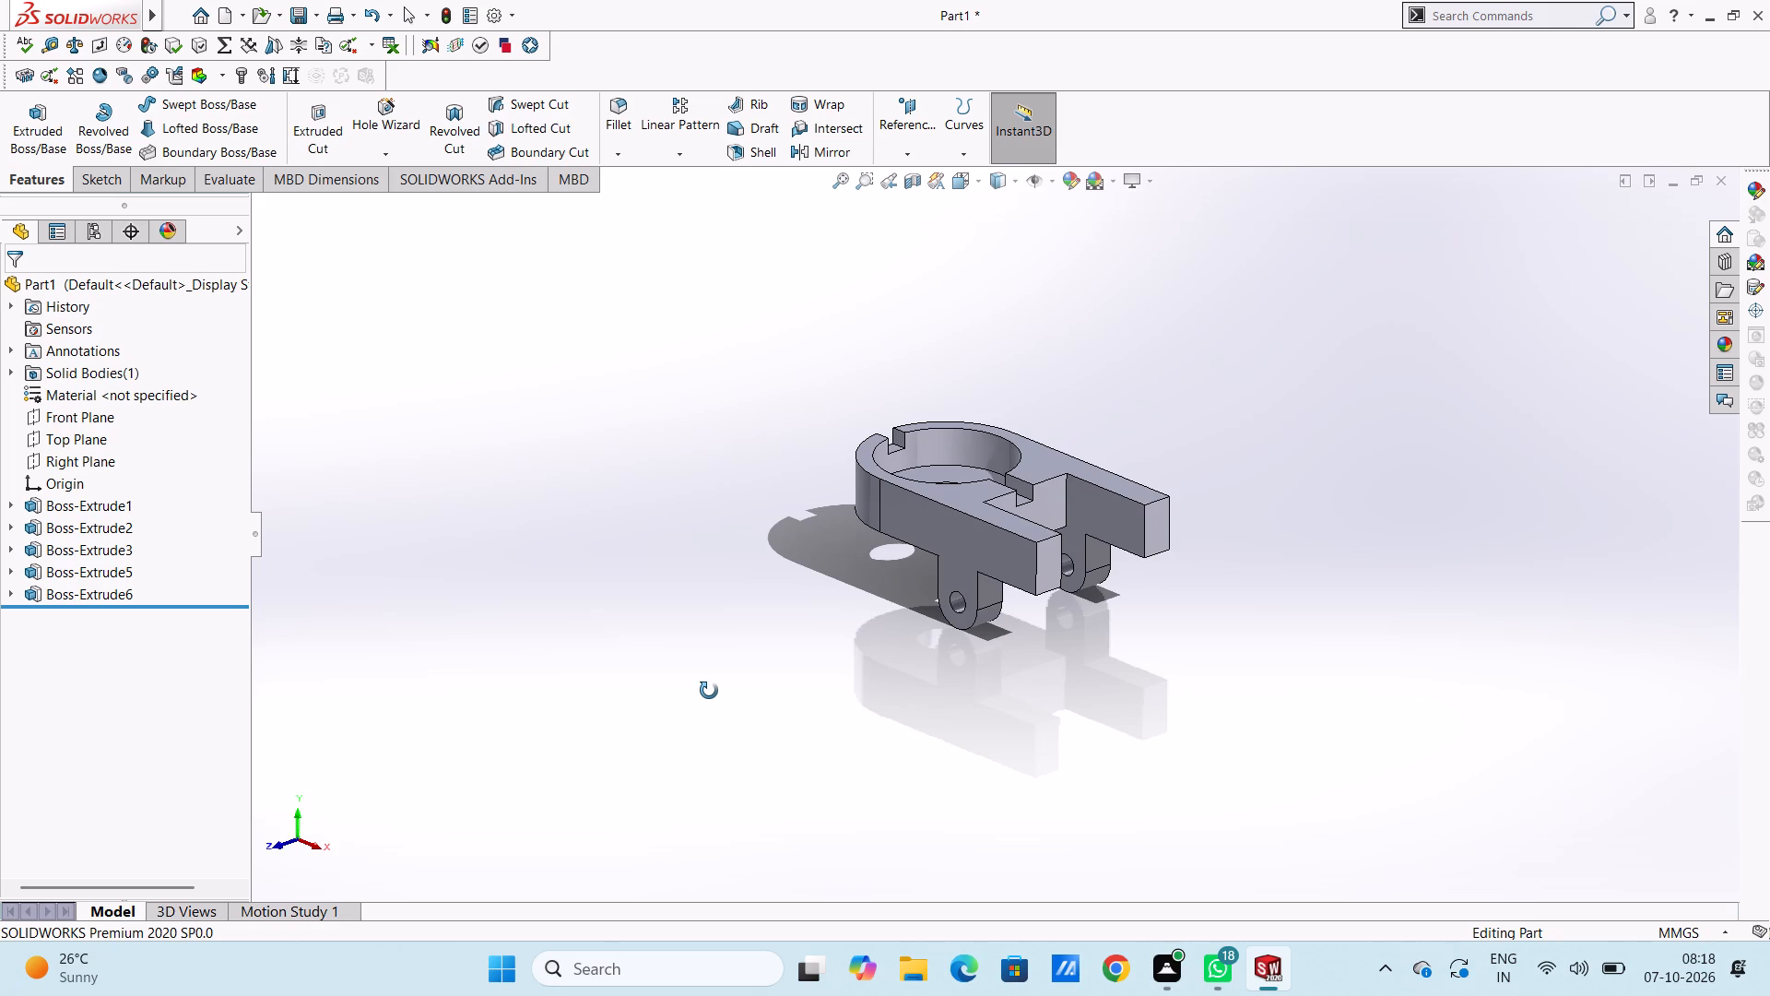
pyautogui.moveTo(709, 691); pyautogui.dragTo(726, 708, button='middle')
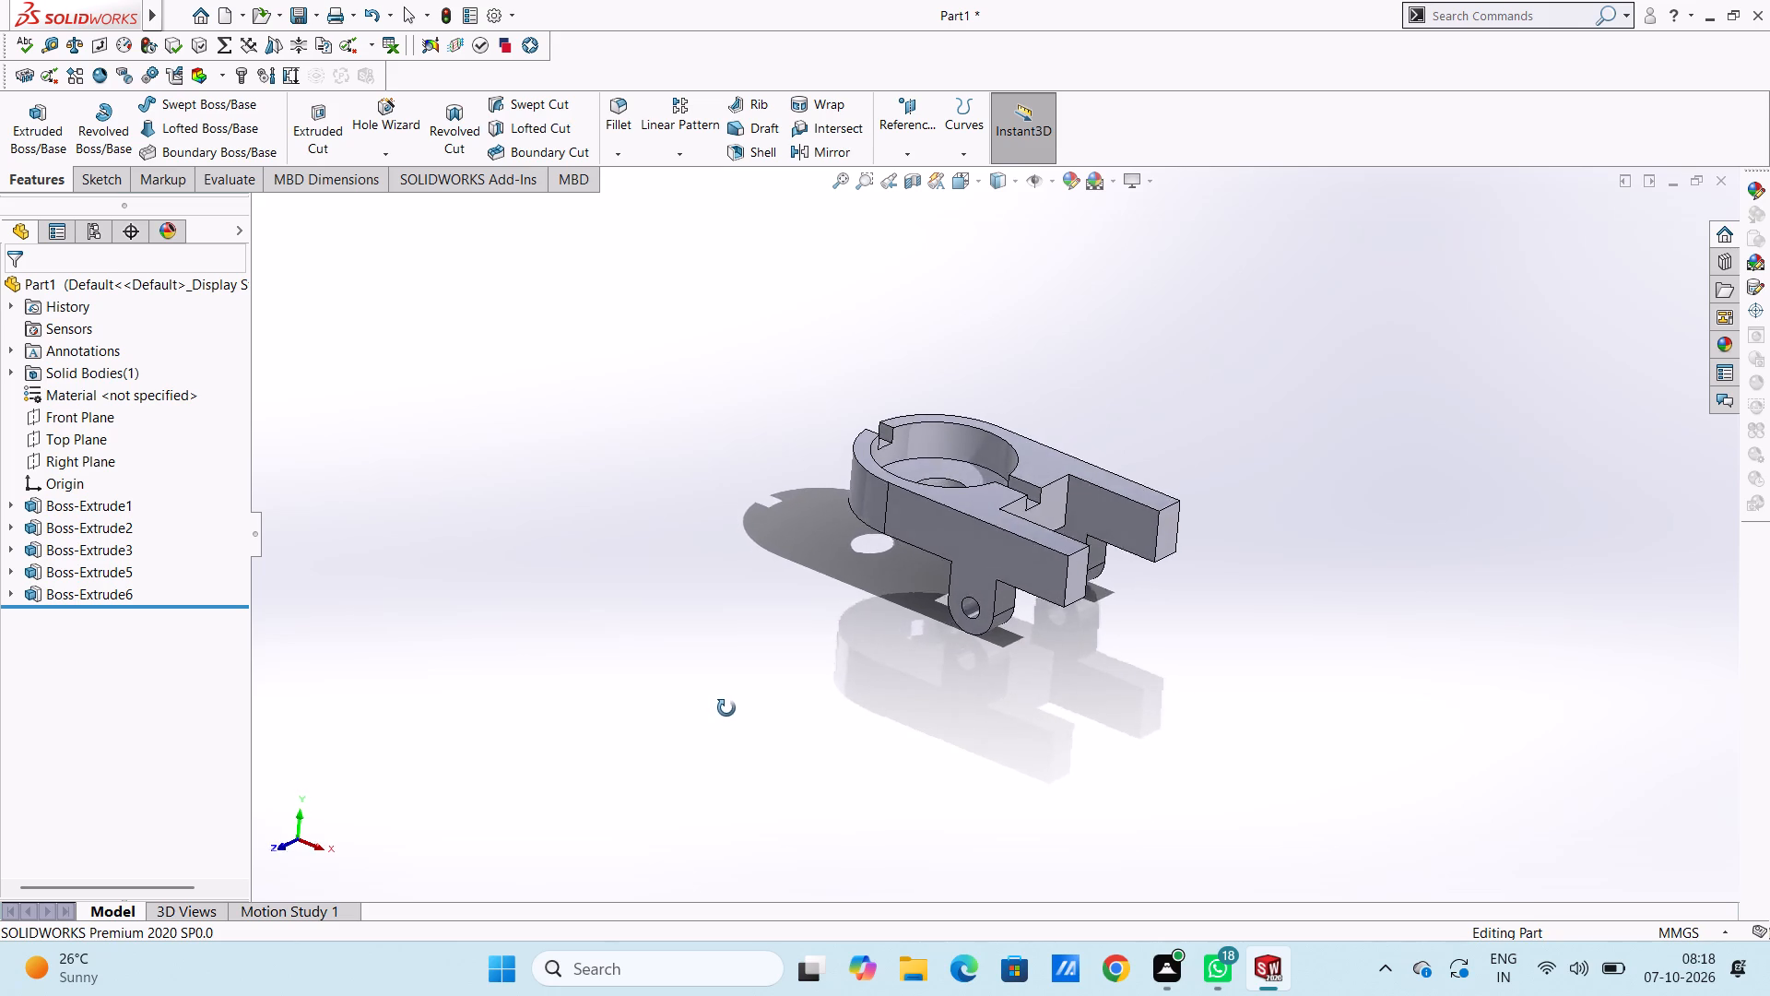
pyautogui.moveTo(726, 708); pyautogui.dragTo(757, 657, button='middle')
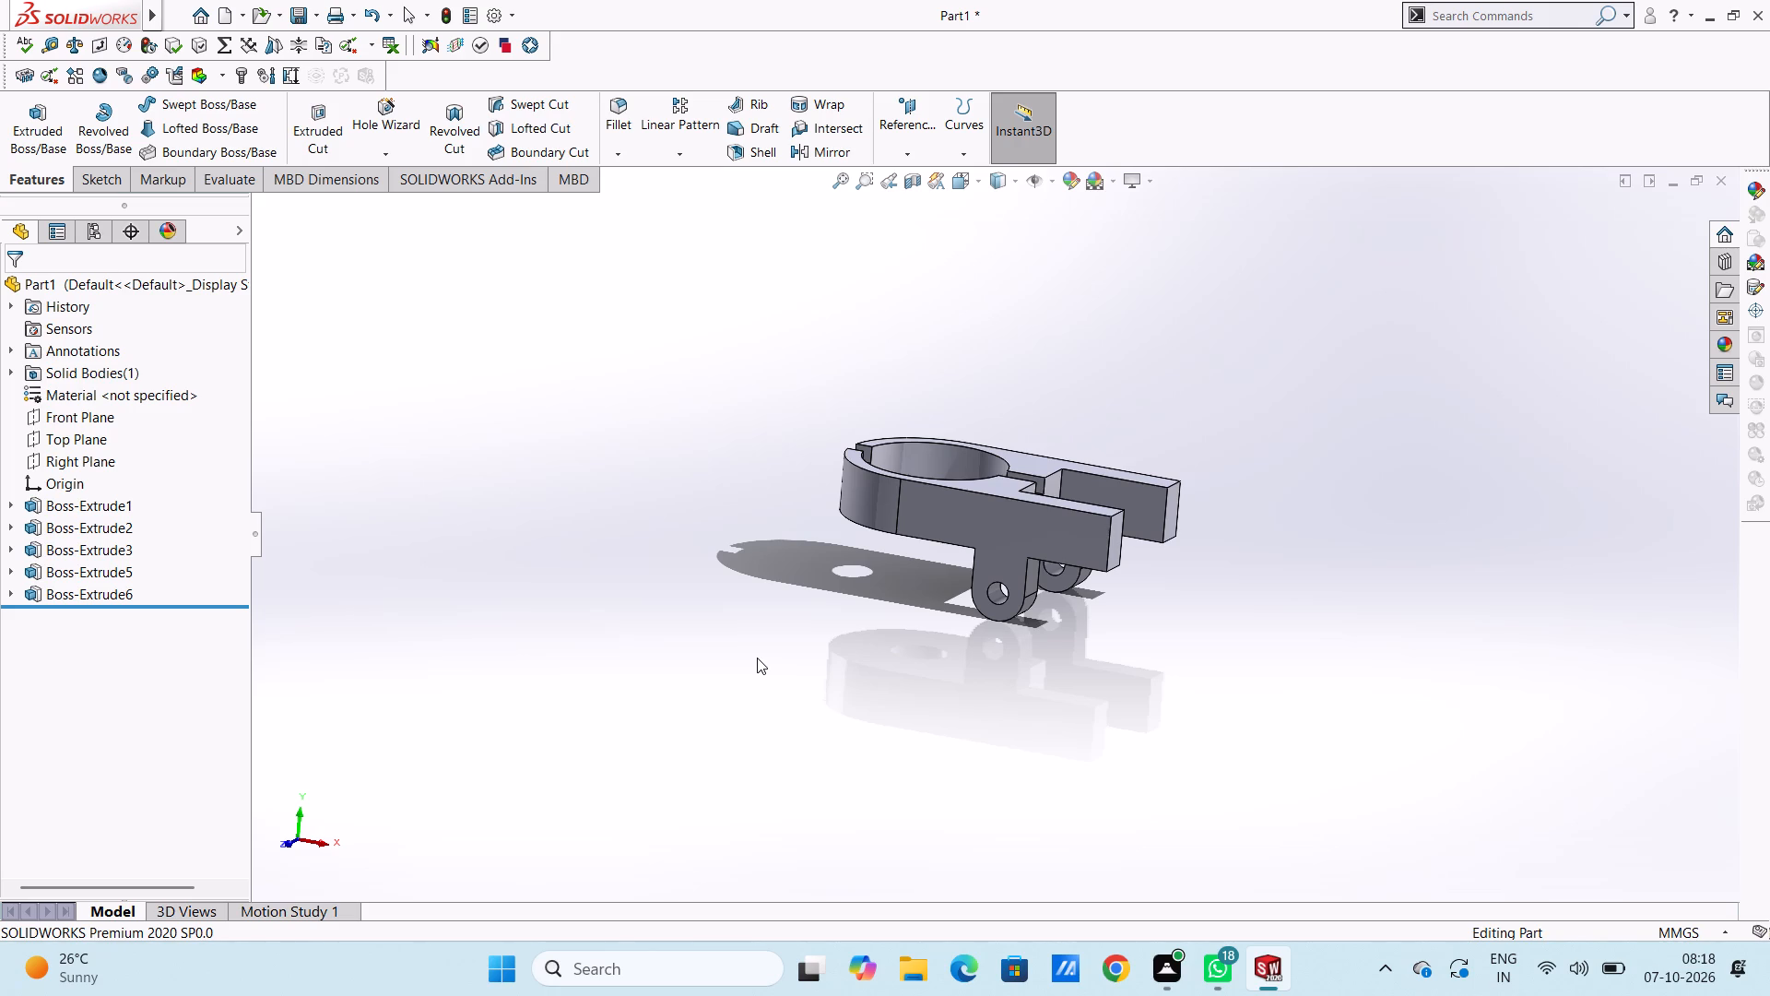
pyautogui.hotkey('ctrl', '1')
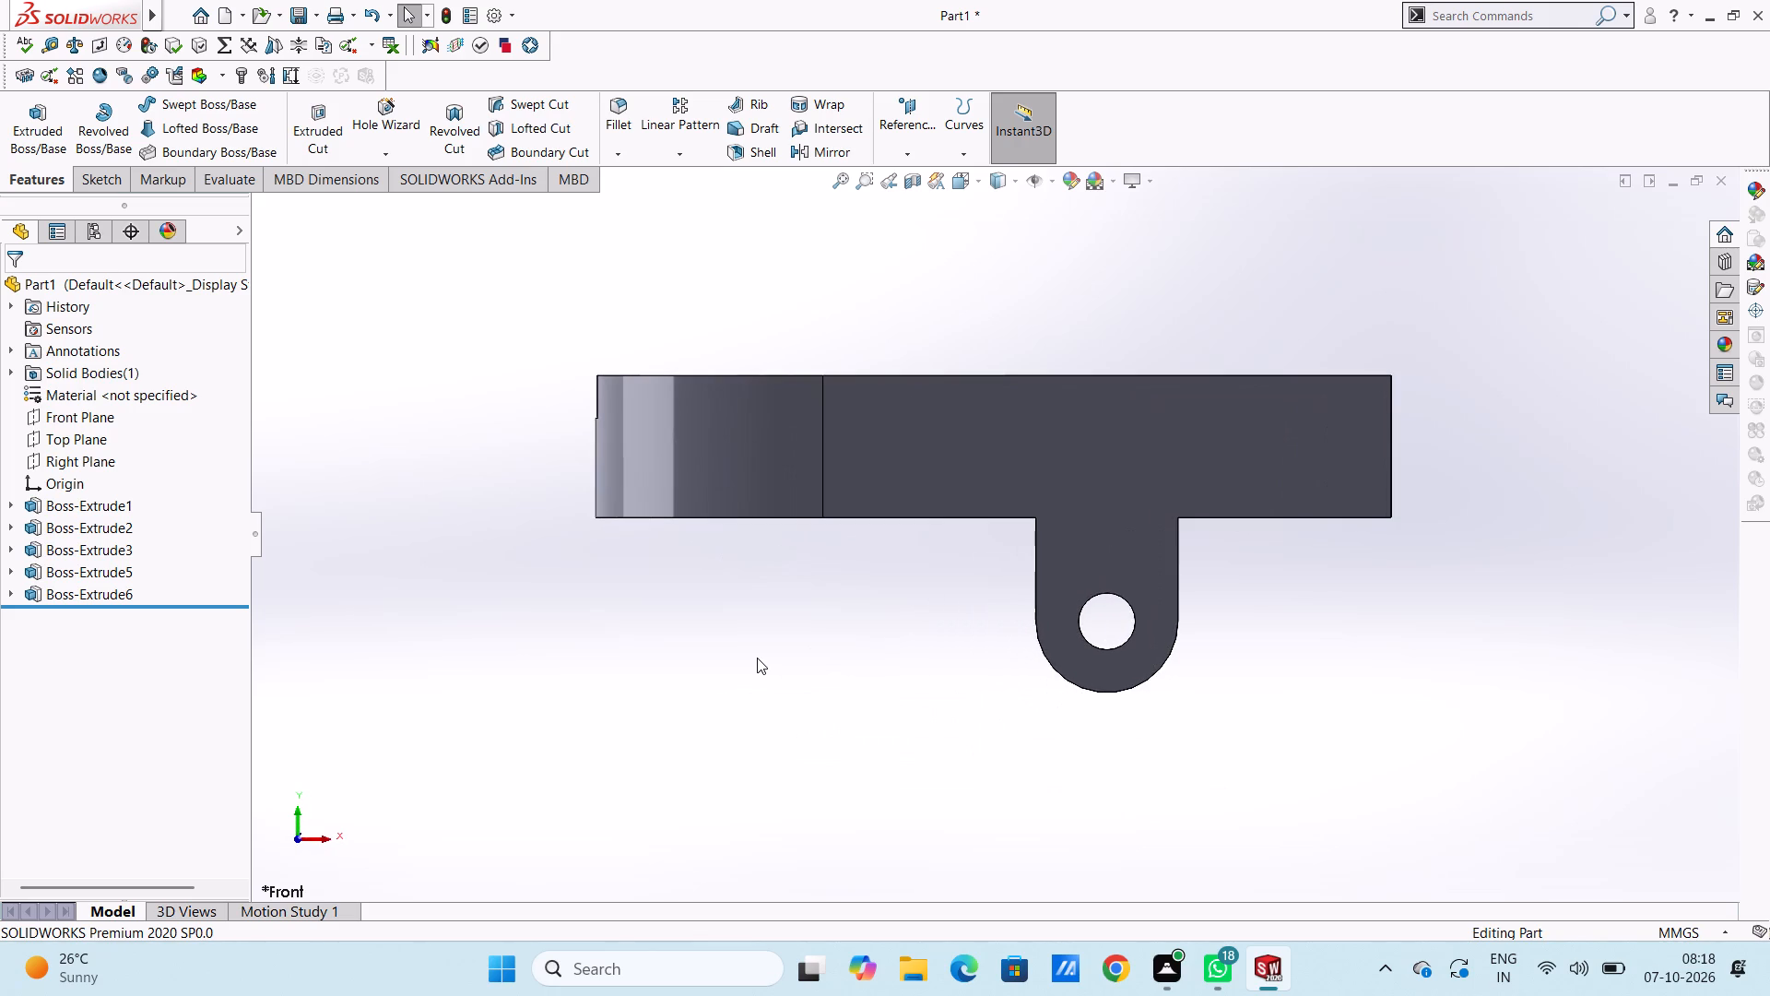
pyautogui.scroll(3, 757, 658)
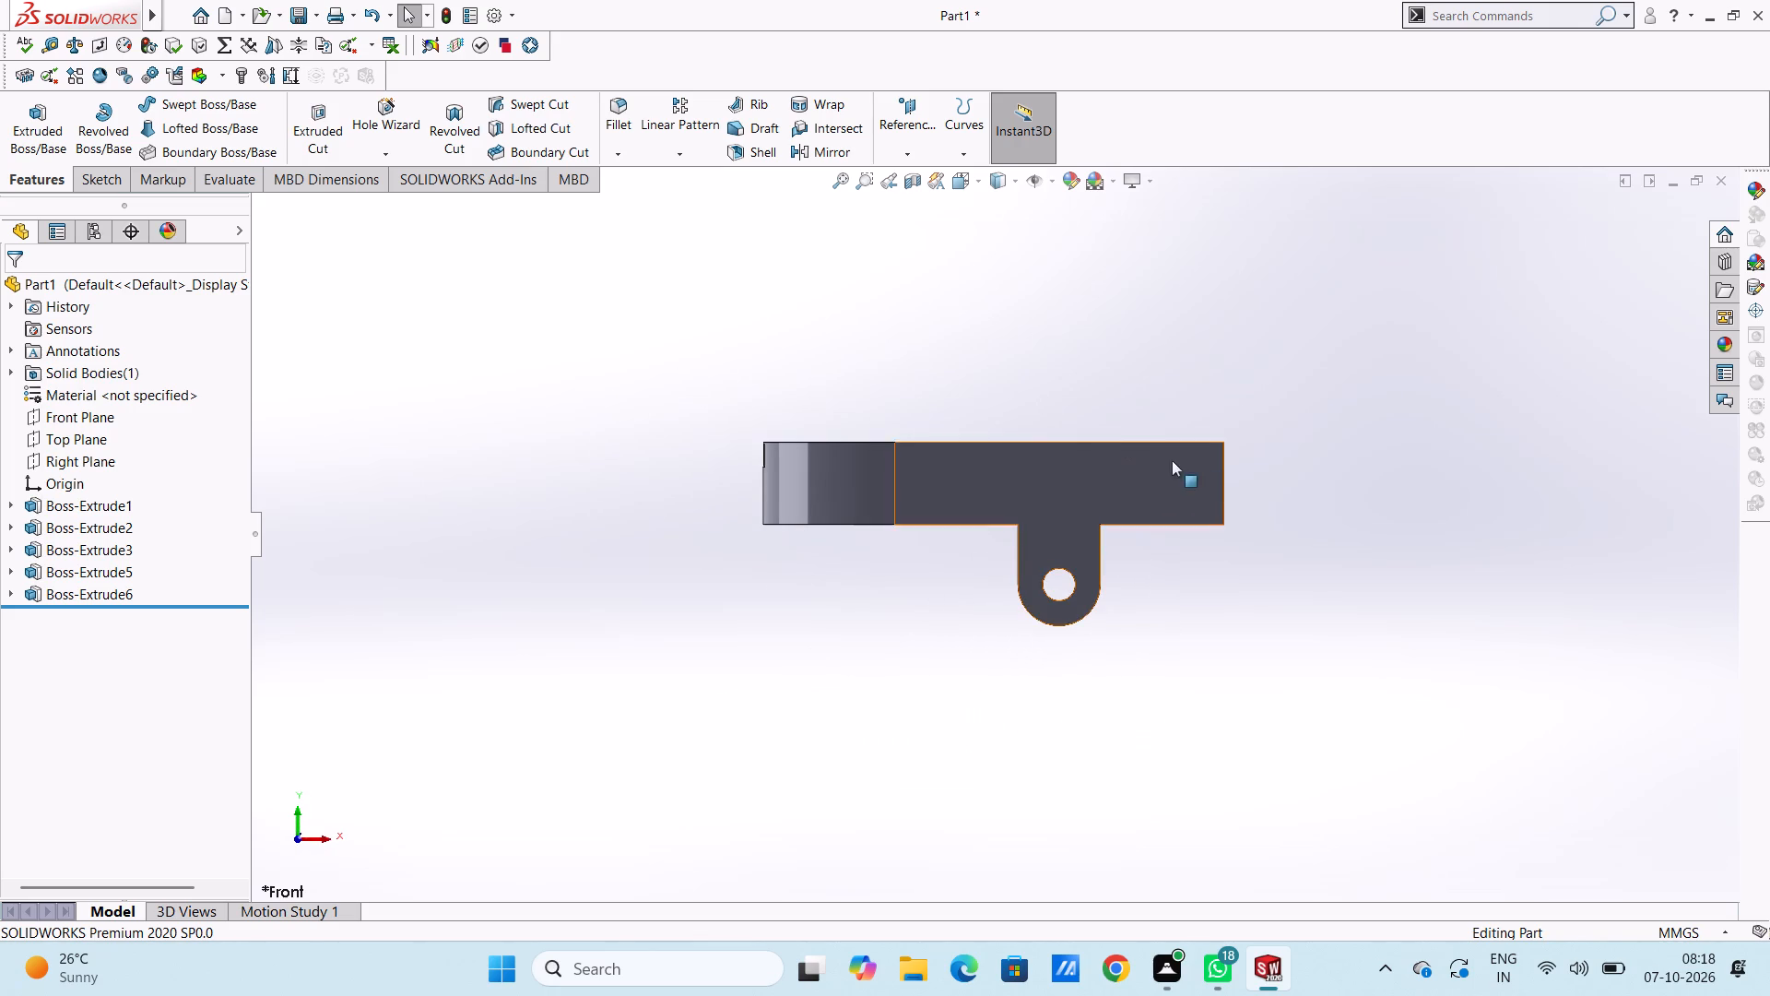
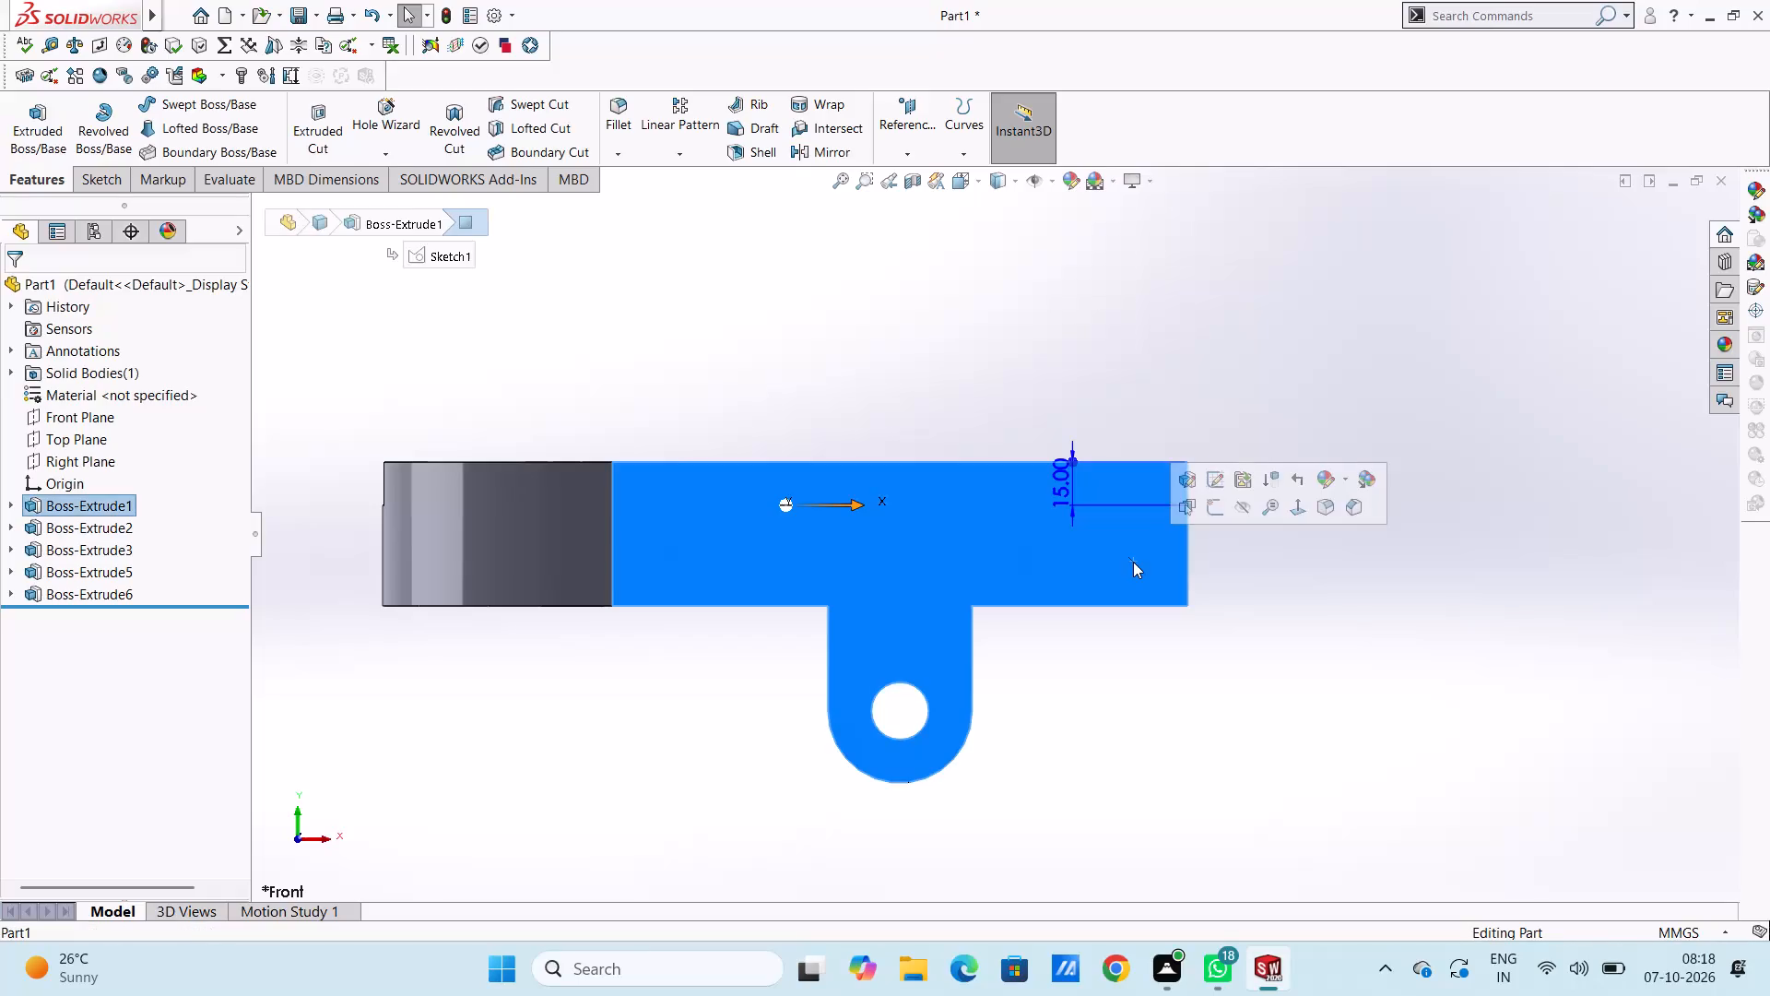
# Sketch a circle of 25 mm radius on the front arm's outer side face, centred on the midpoint of its end edge.
pyautogui.click(1225, 512)
pyautogui.click(1239, 555)
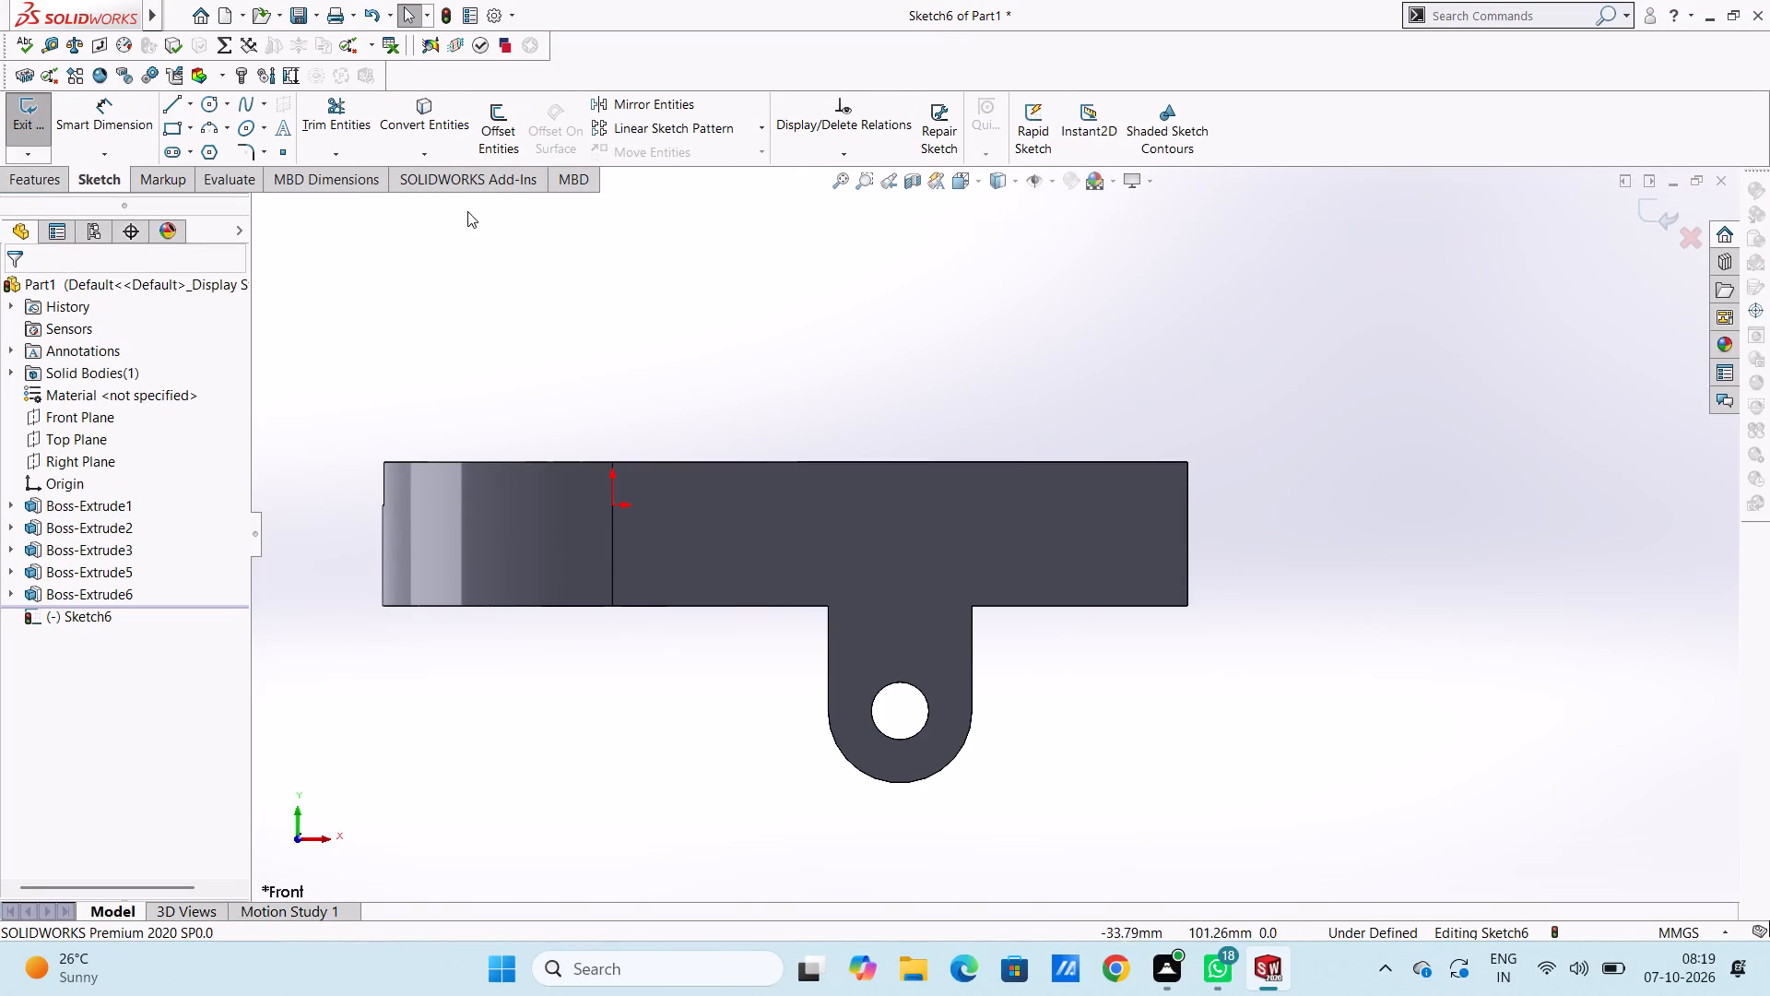
pyautogui.click(208, 111)
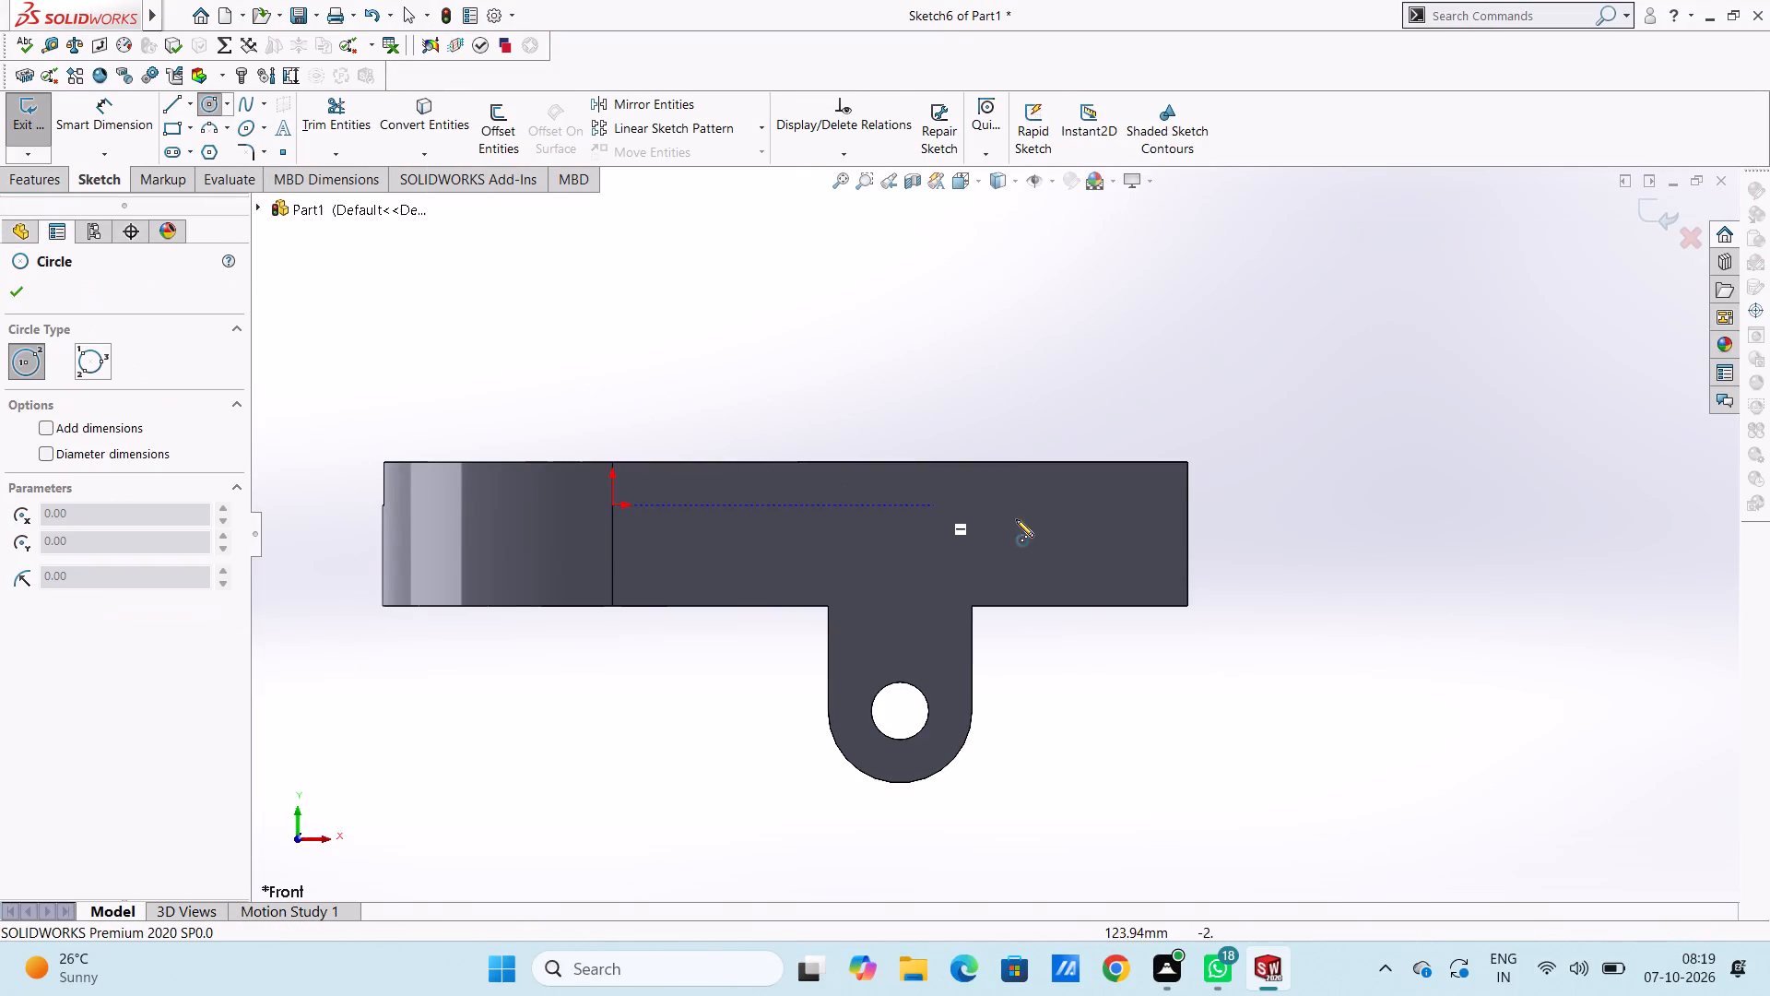
pyautogui.click(1187, 539)
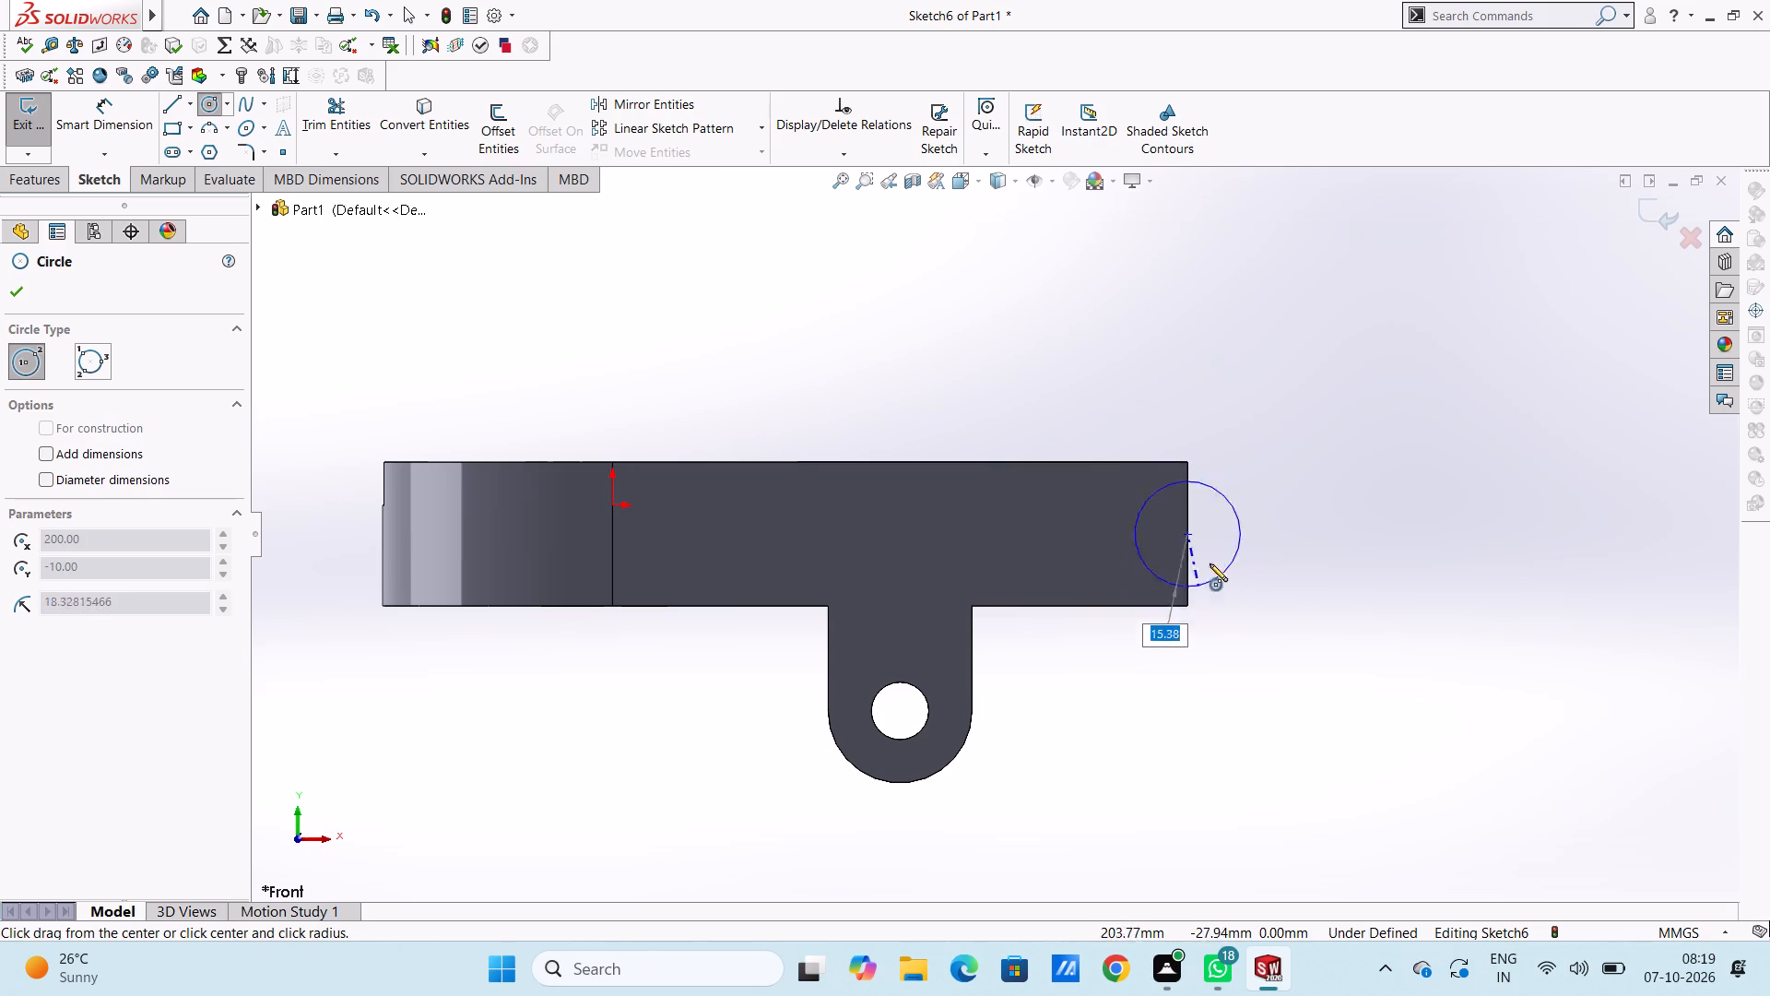
pyautogui.click(1186, 462)
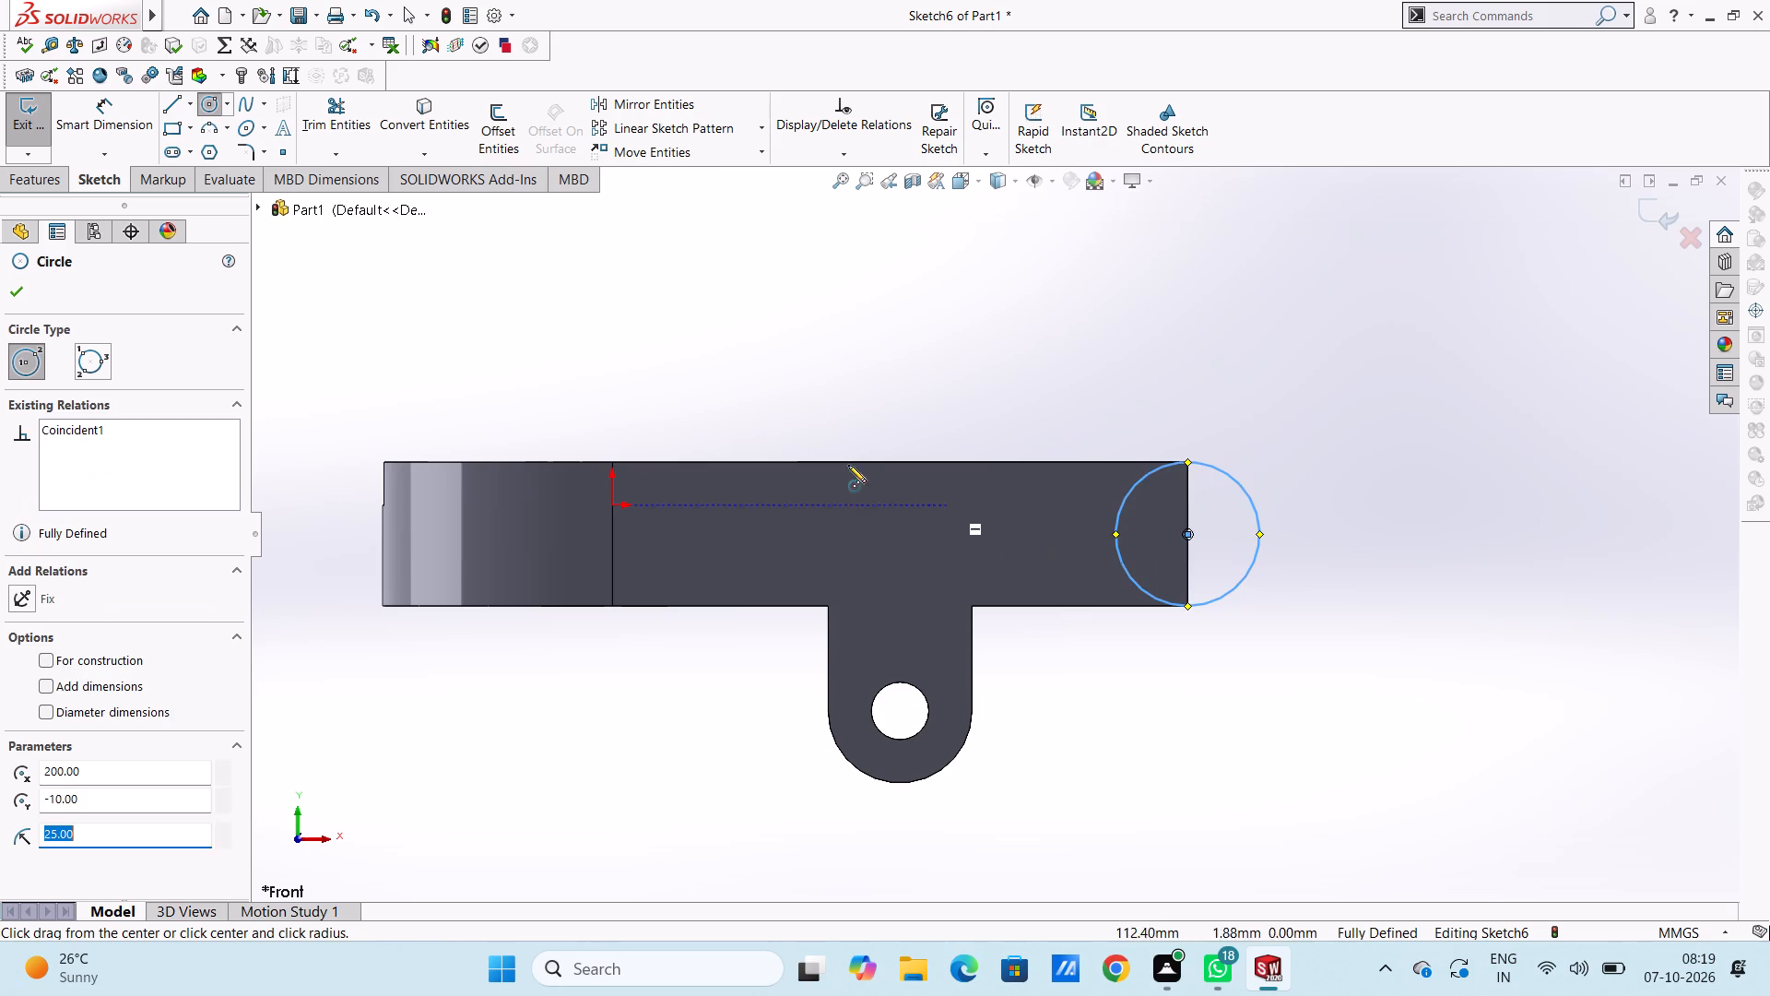
pyautogui.click(16, 294)
pyautogui.click(479, 357)
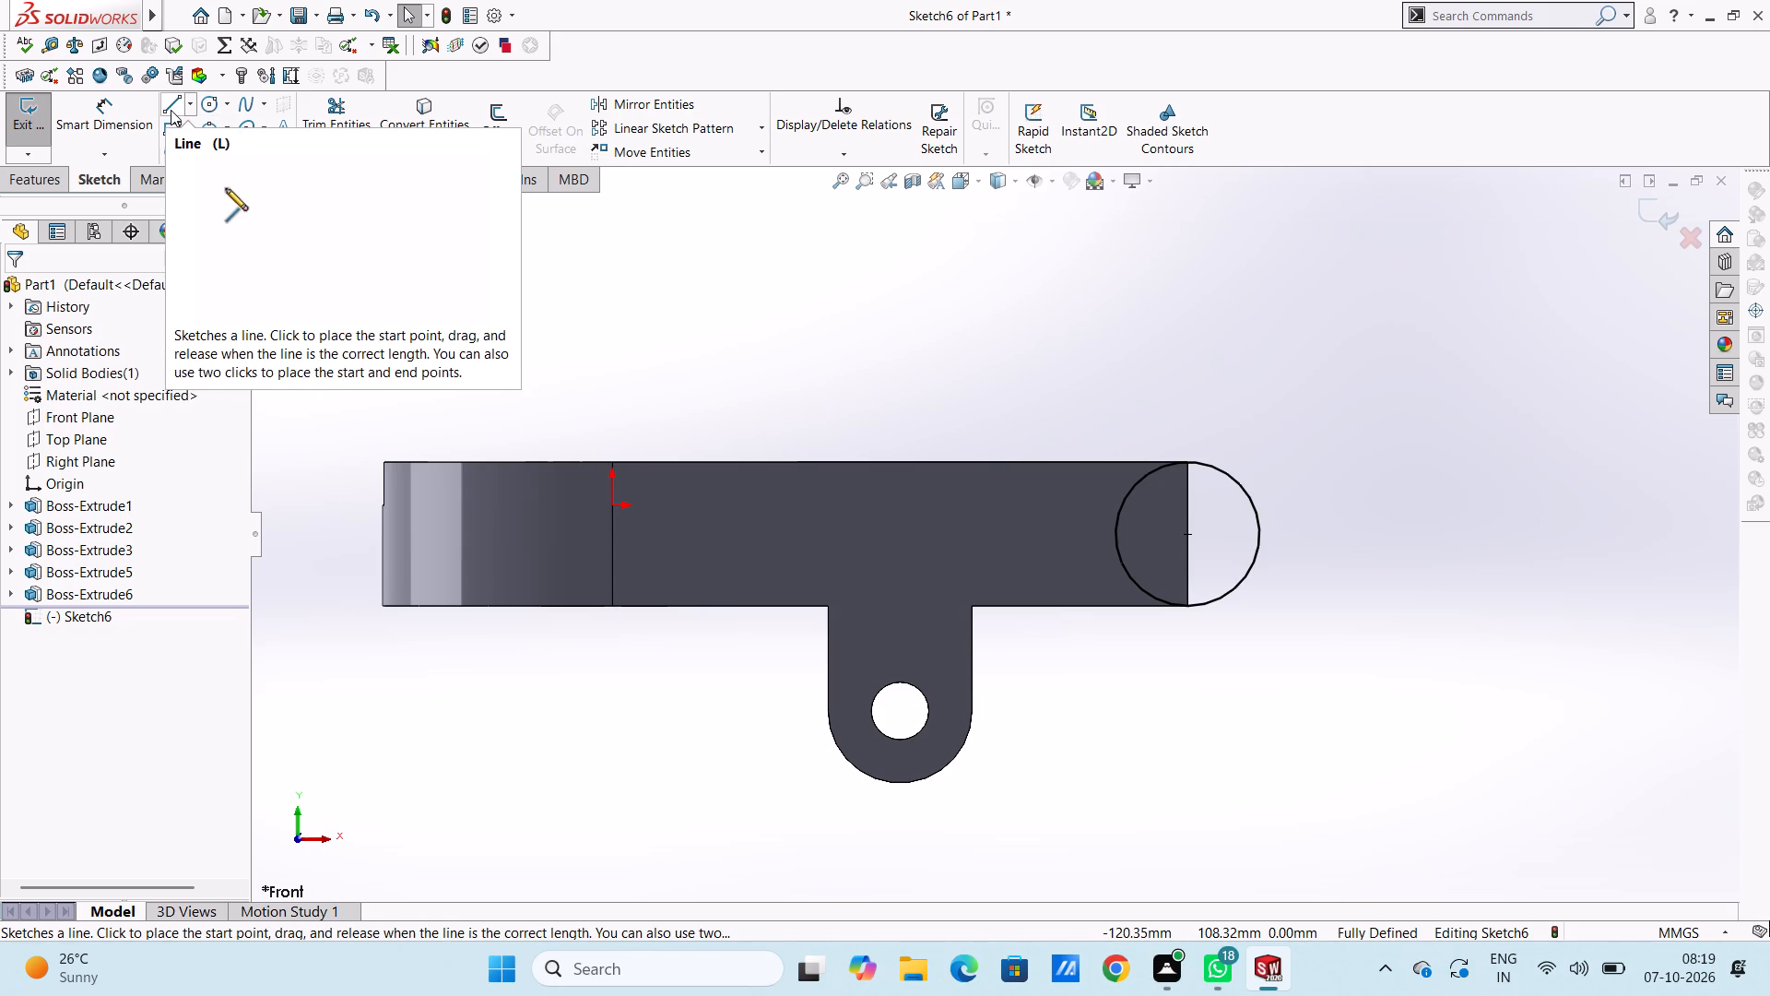
pyautogui.click(171, 112)
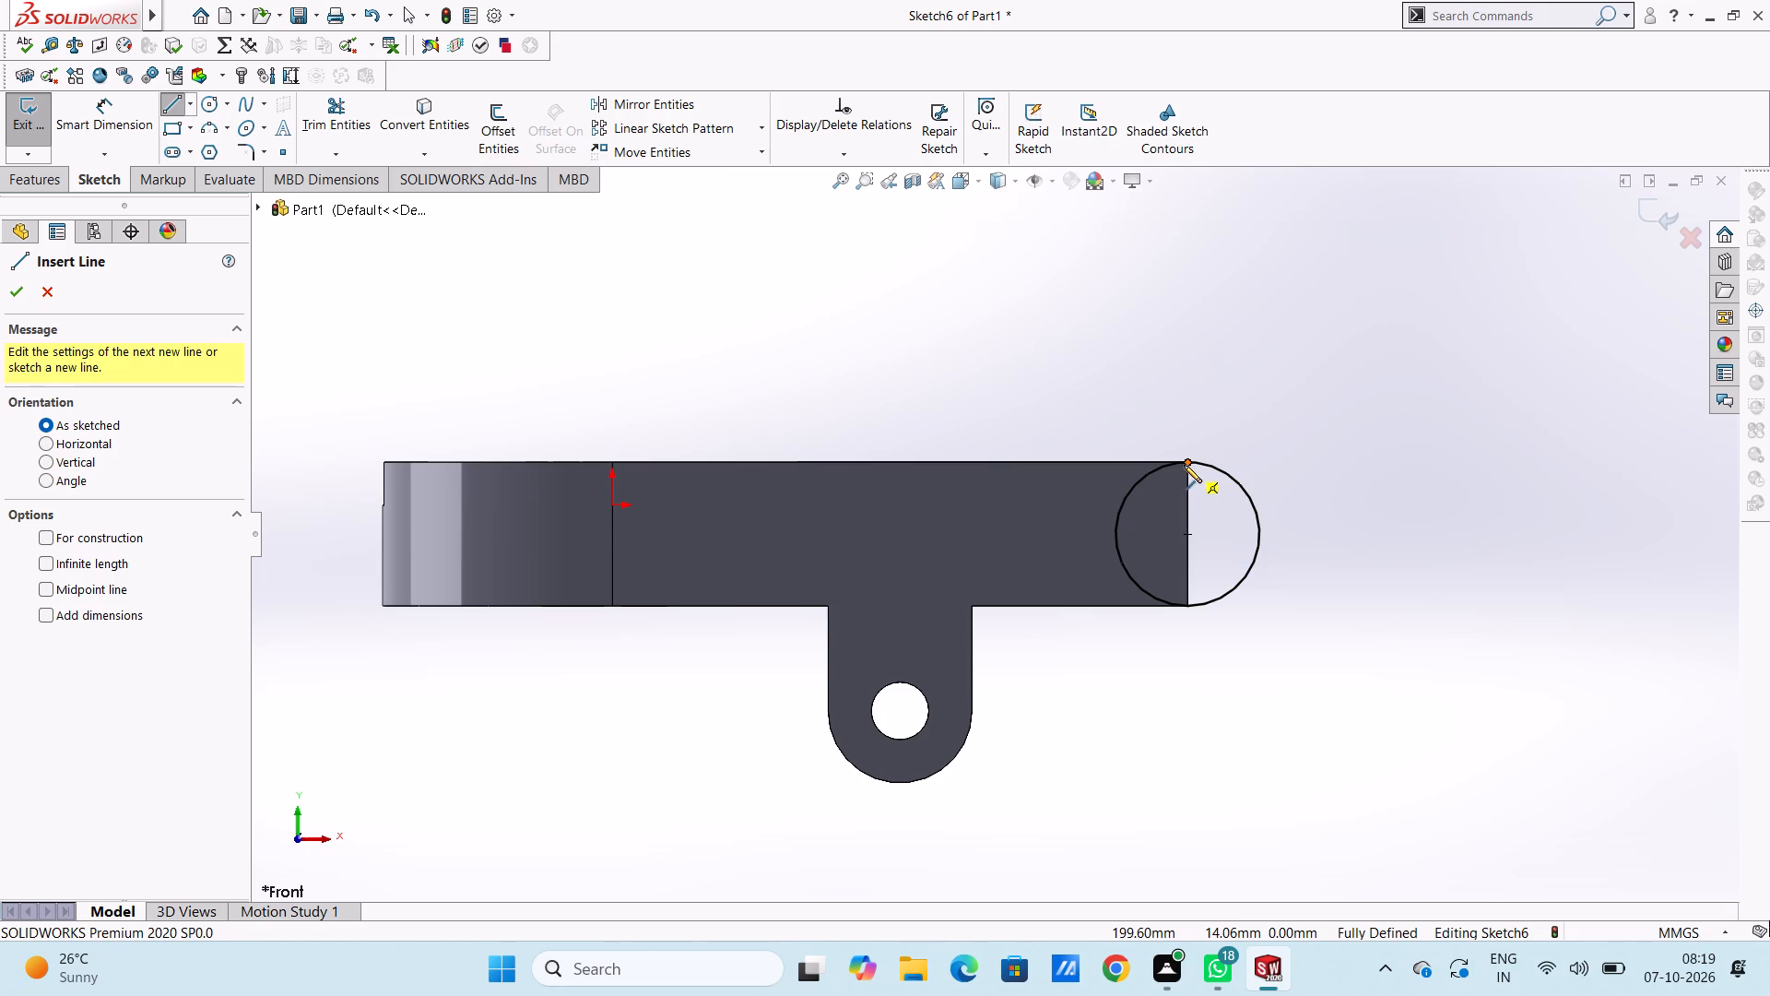
pyautogui.click(12, 290)
# Extrude the arm-end circle 30 mm with the direction reversed and merged to round off the front arm's end.
pyautogui.click(30, 186)
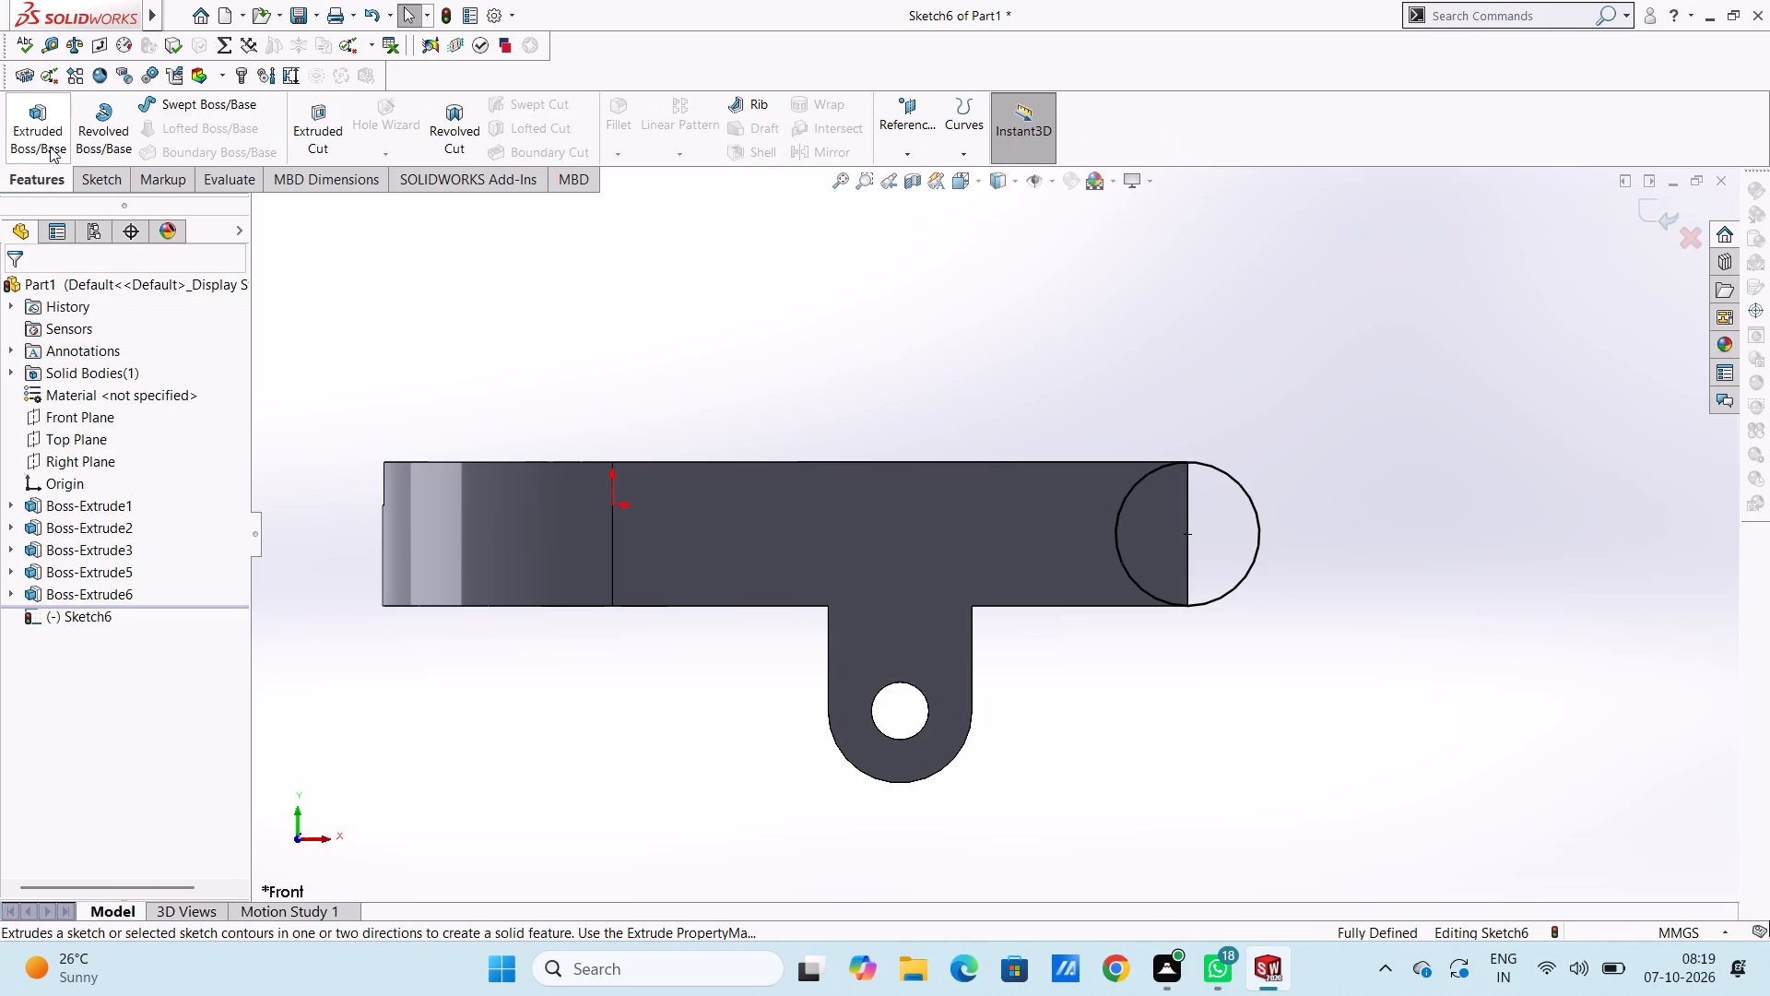
pyautogui.click(50, 127)
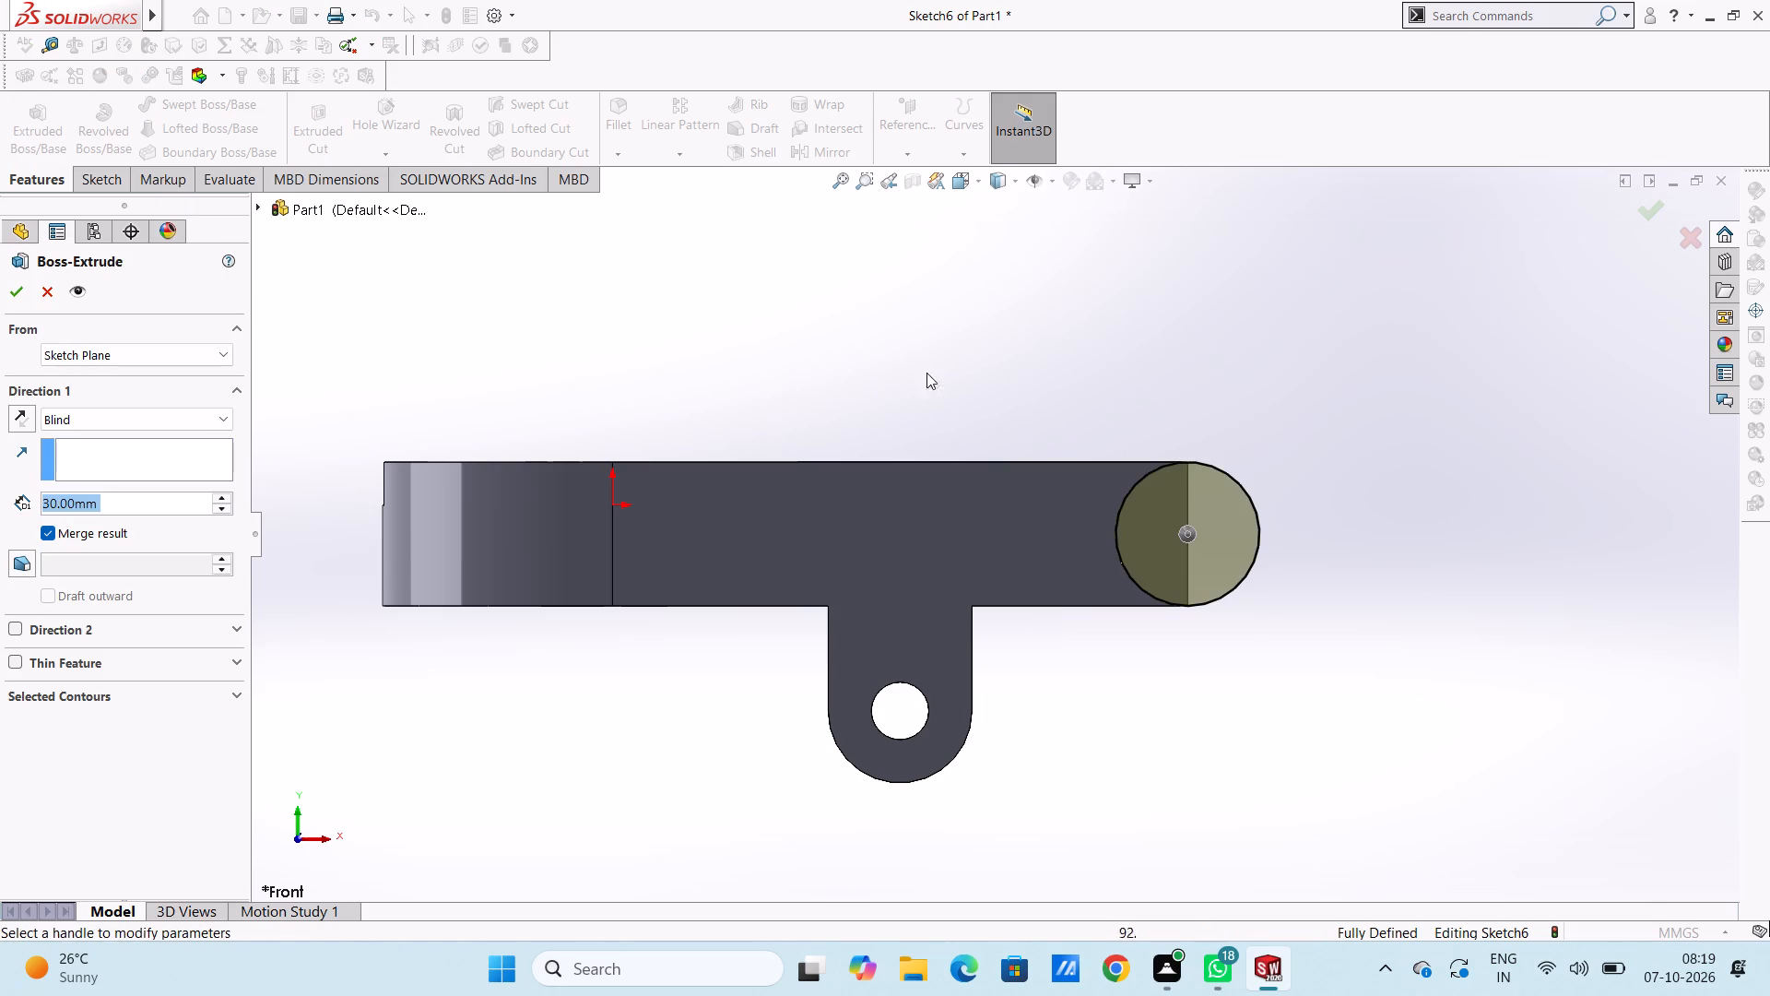
pyautogui.scroll(-1, 1092, 350)
pyautogui.moveTo(1092, 350); pyautogui.dragTo(1006, 419, button='middle')
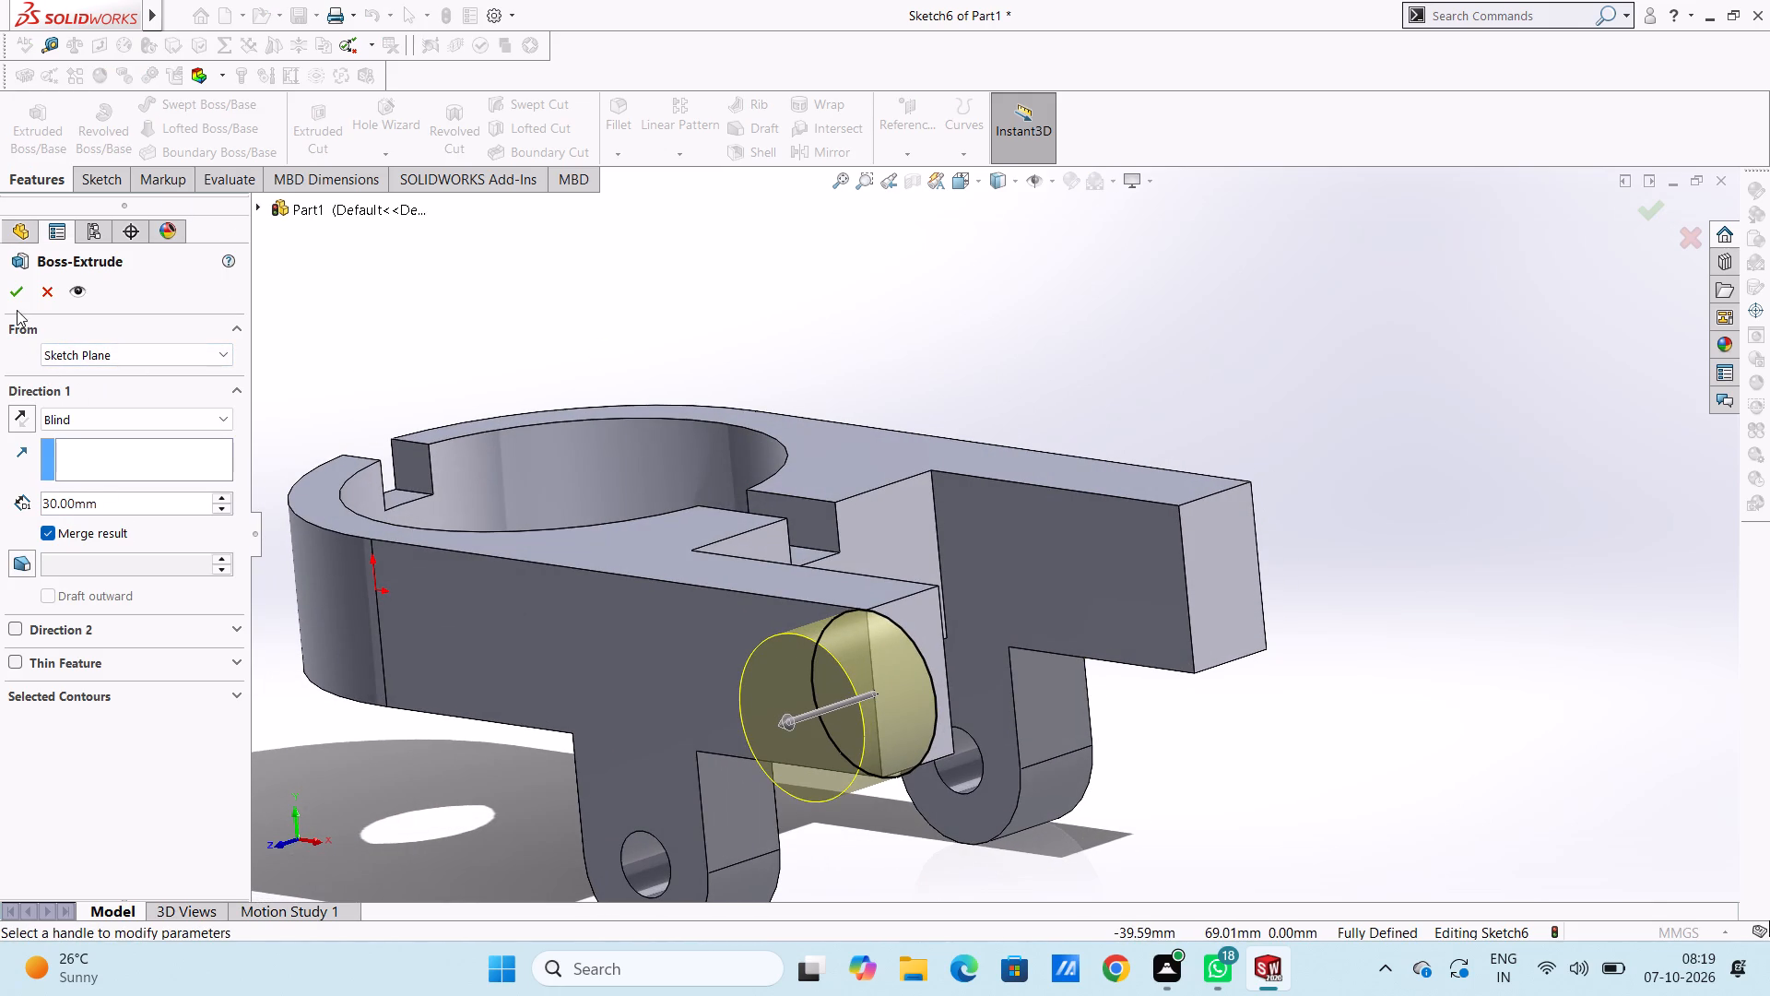
pyautogui.click(23, 420)
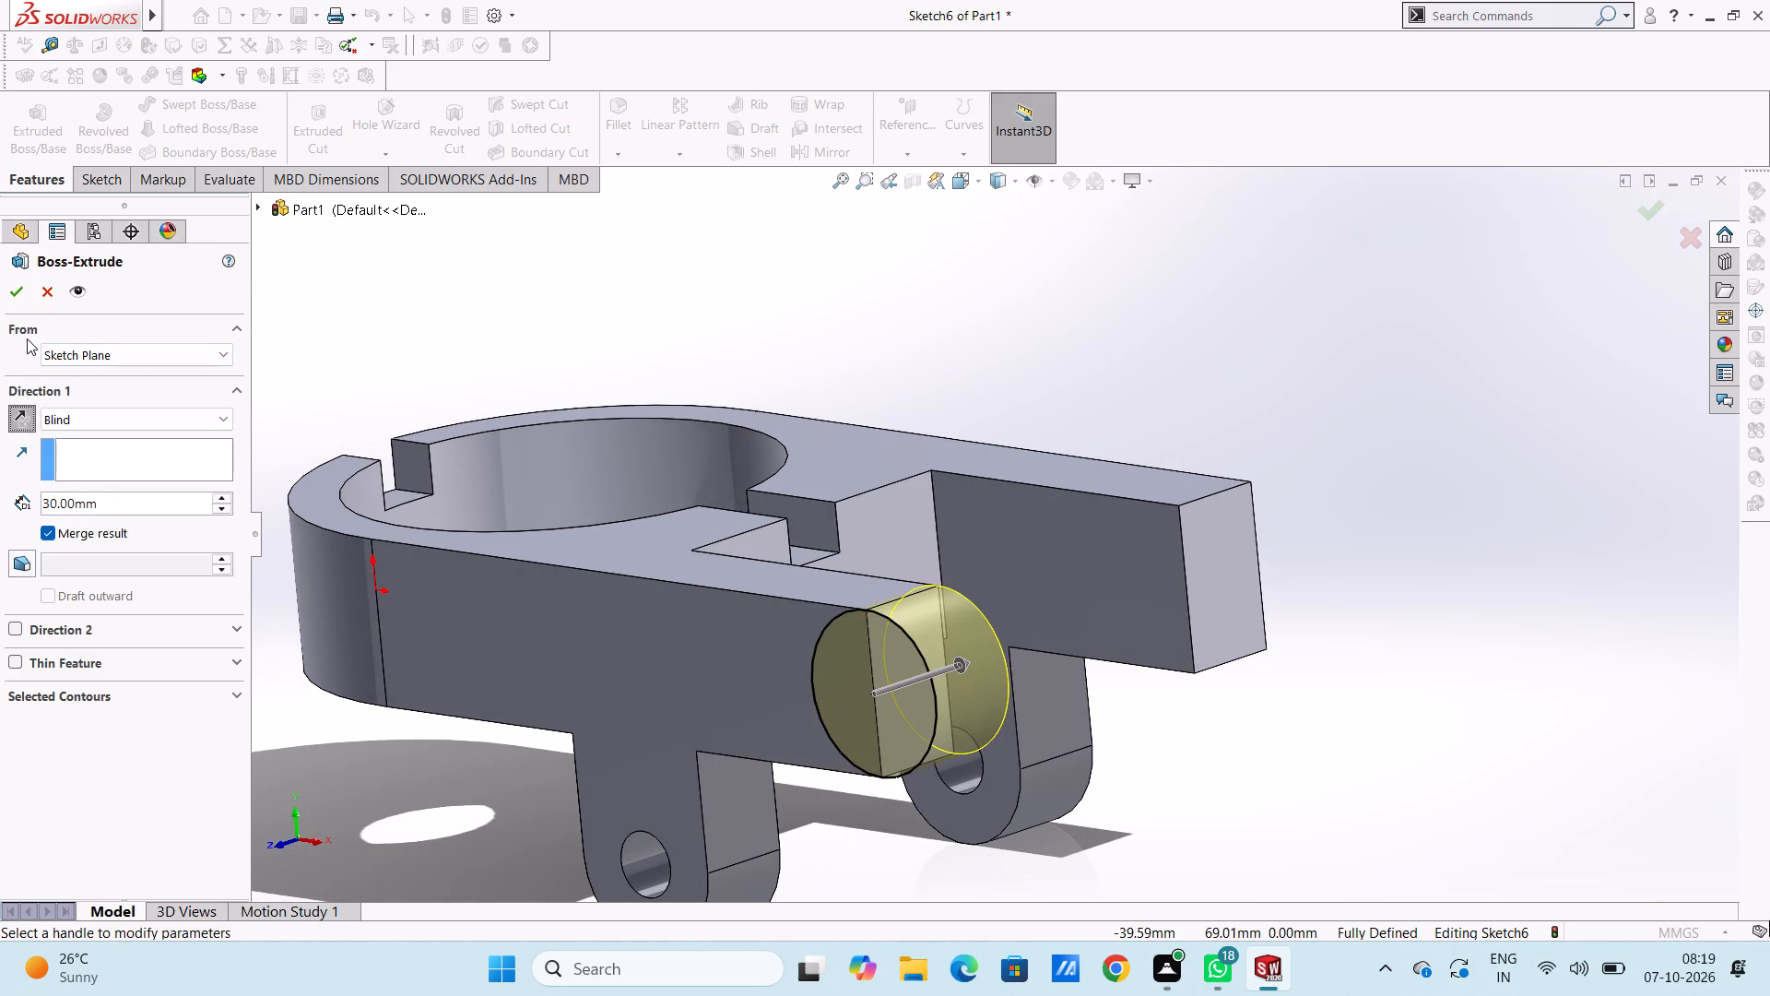
pyautogui.click(18, 297)
pyautogui.click(450, 340)
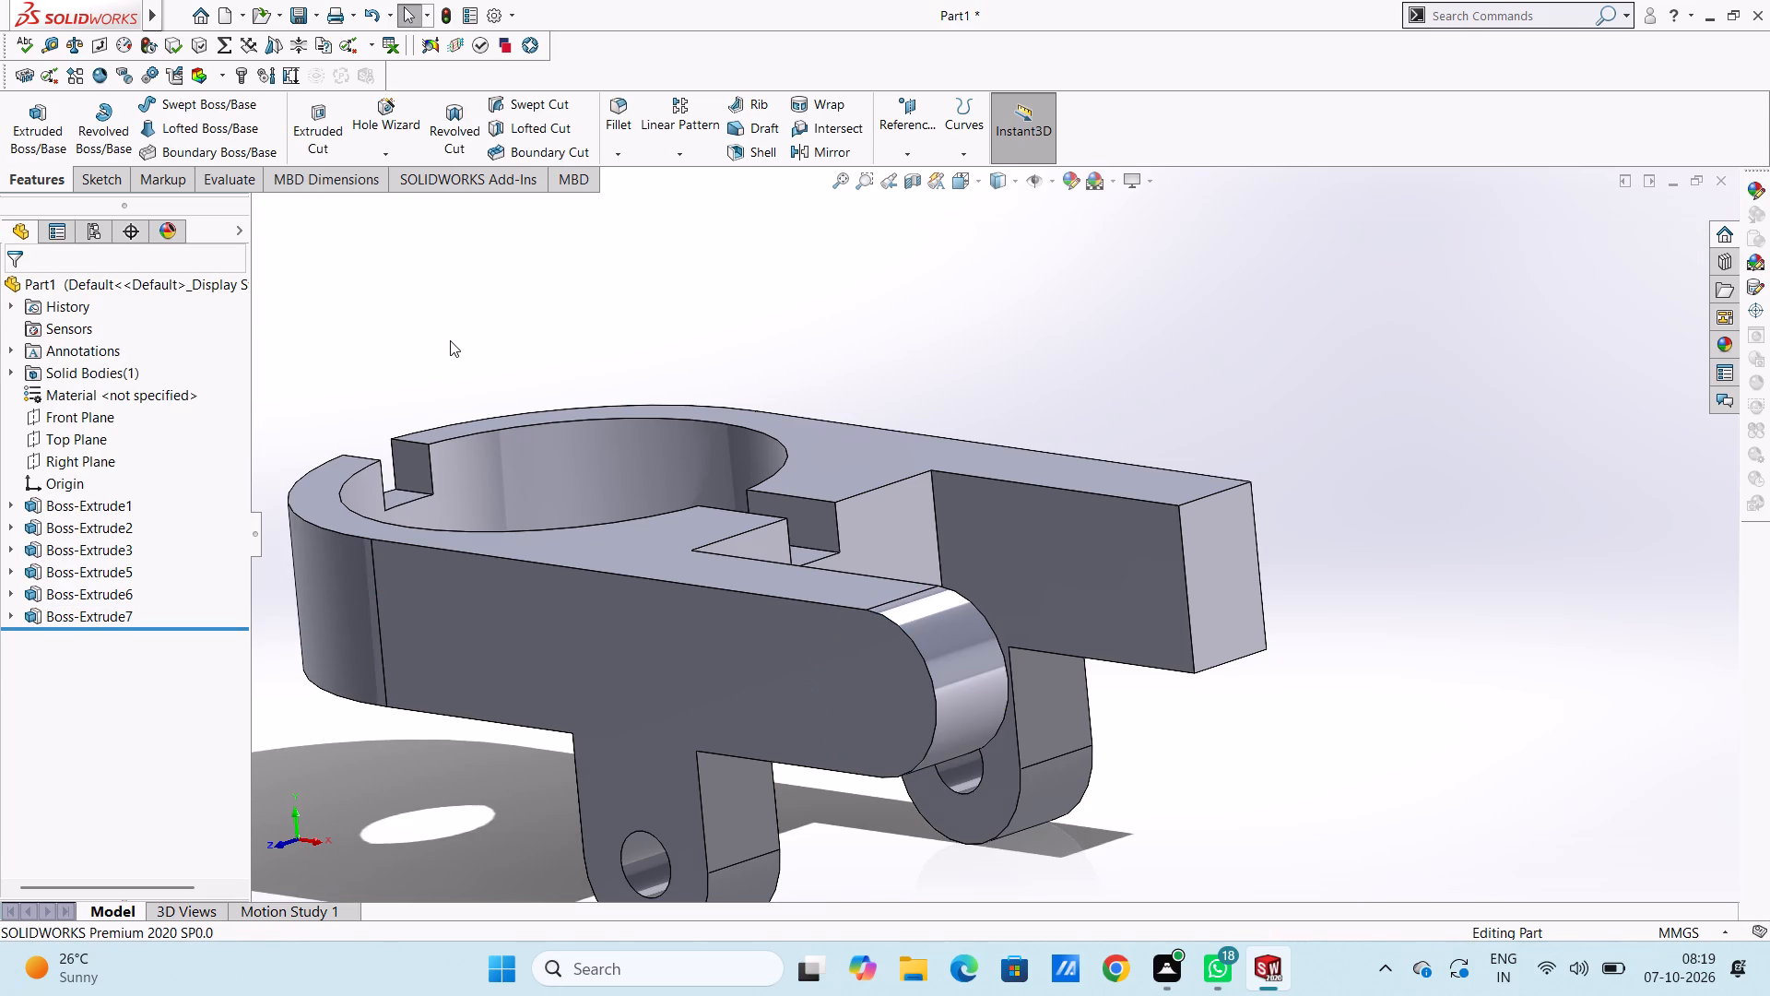
# Sketch a circle of 10 mm radius on the front arm's side face, concentric with its rounded end.
pyautogui.moveTo(636, 393); pyautogui.dragTo(674, 343, button='middle')
pyautogui.hotkey('ctrl', '1')
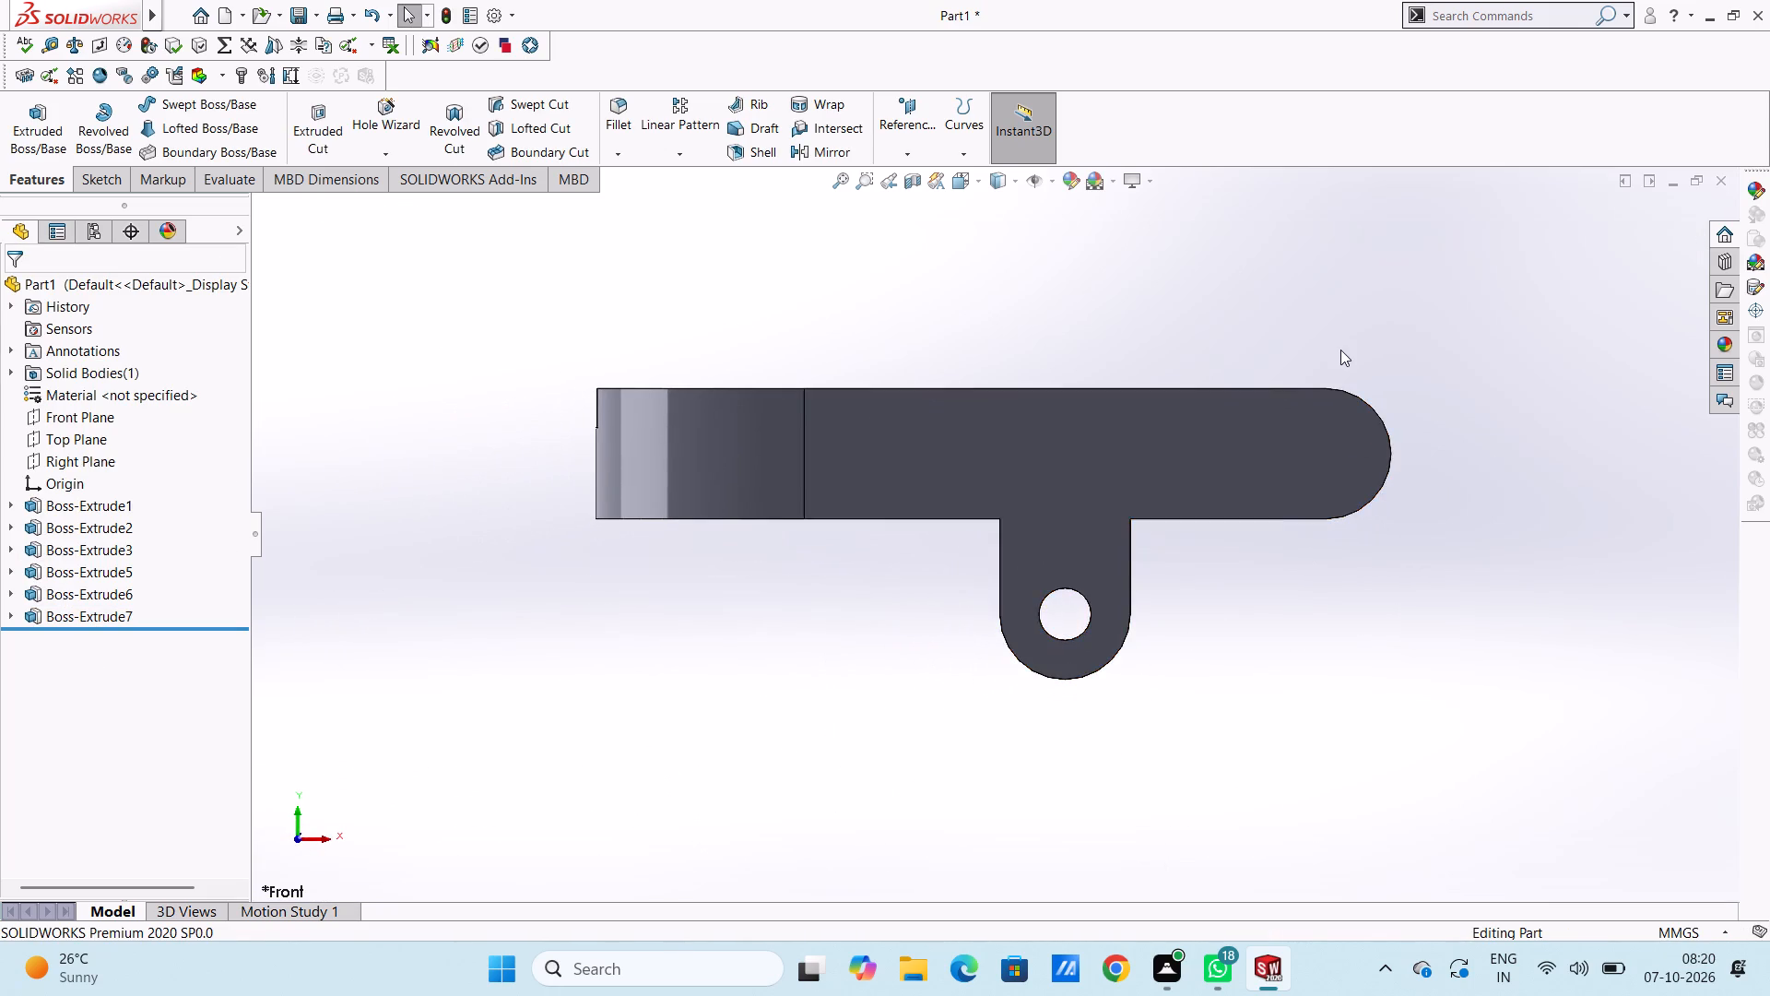
pyautogui.scroll(-3, 1342, 351)
pyautogui.click(1280, 517)
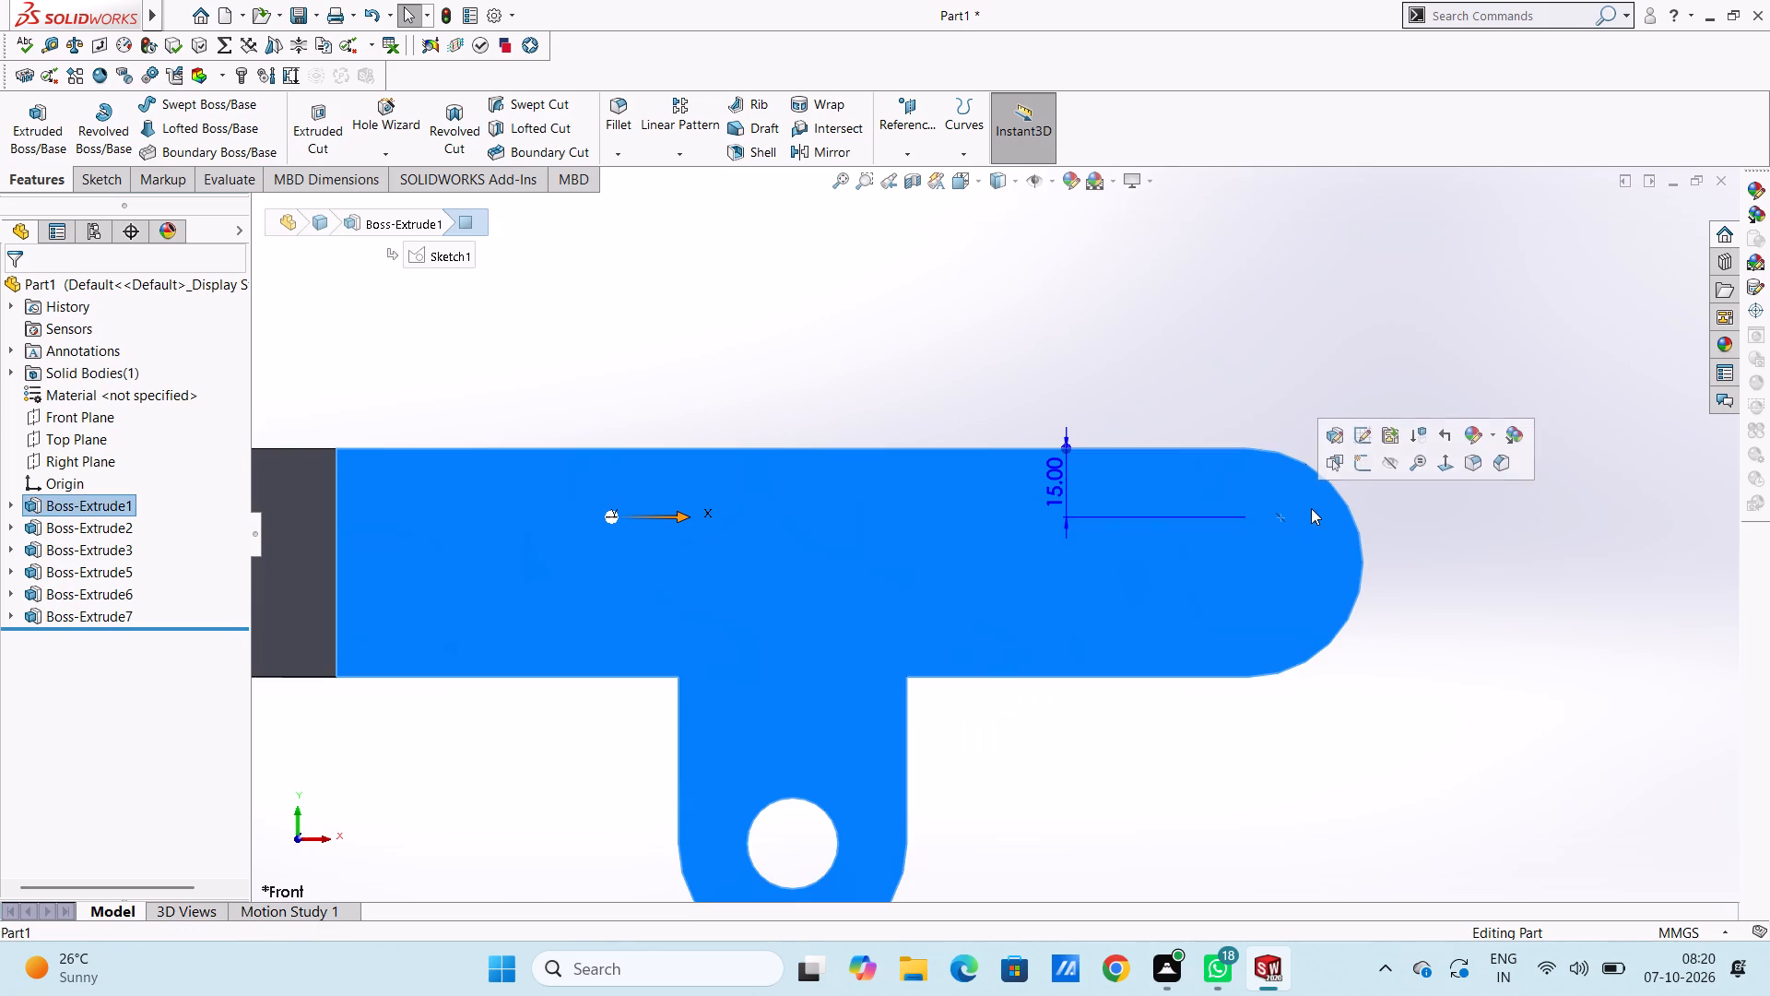
pyautogui.click(1362, 474)
pyautogui.click(1312, 413)
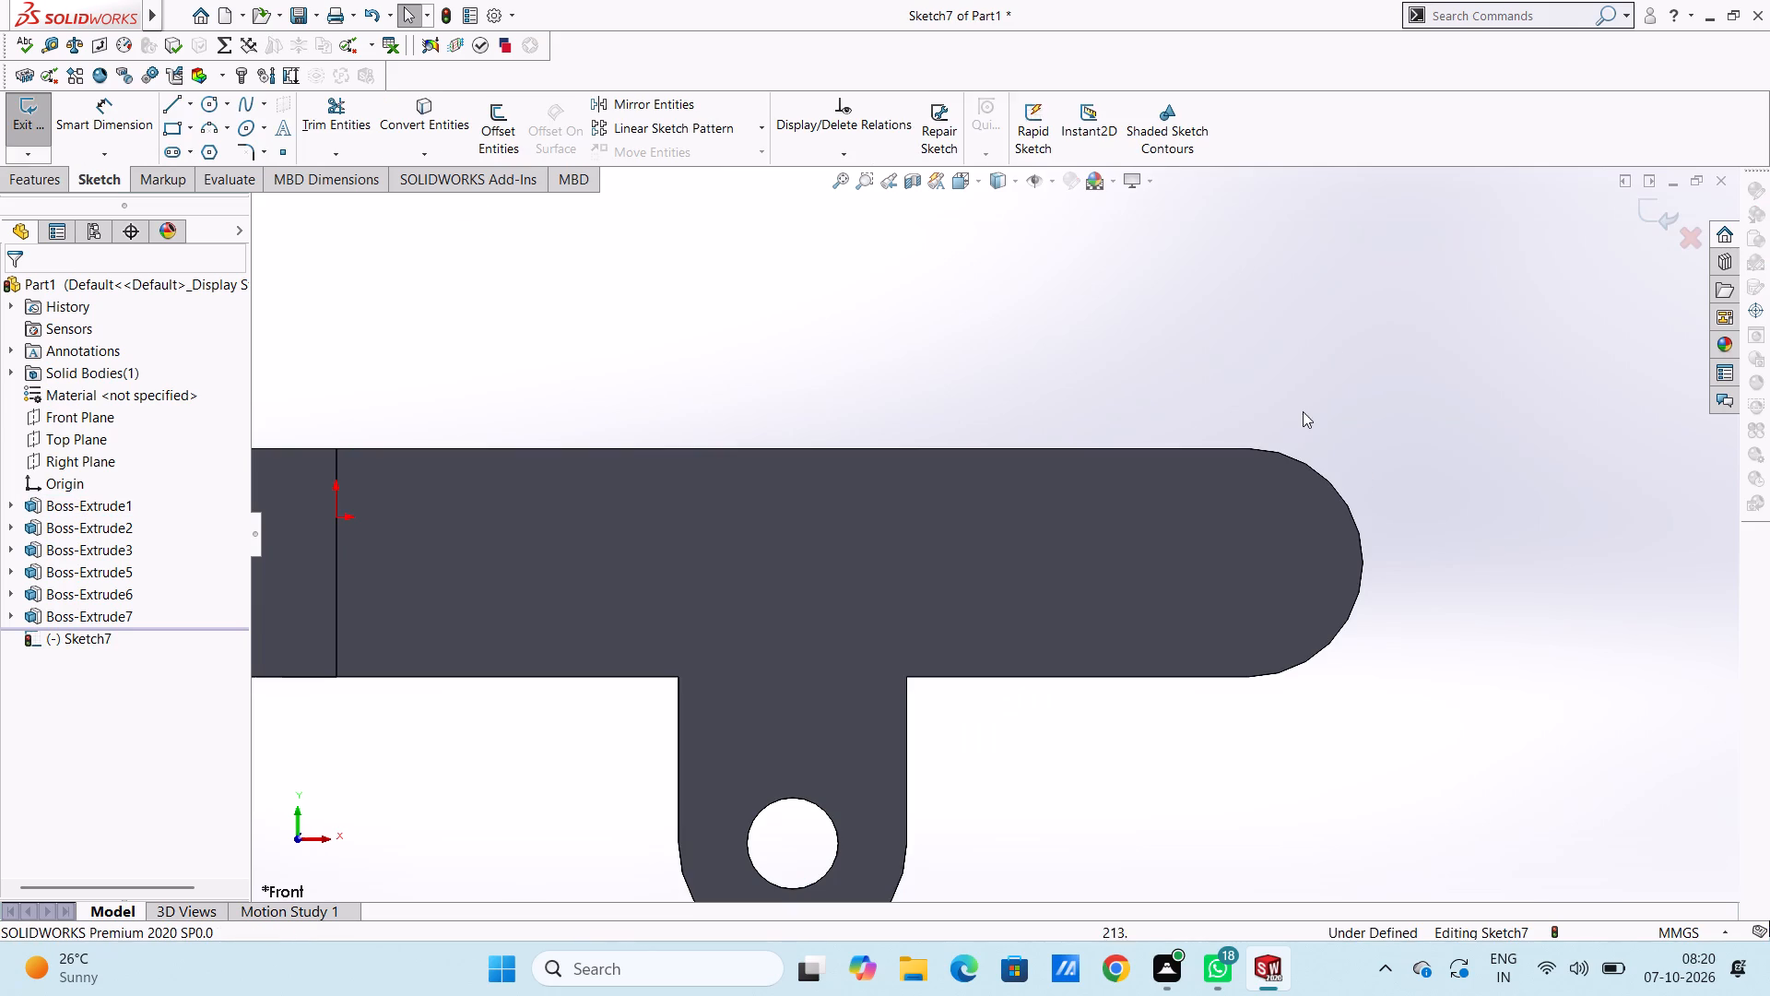
pyautogui.click(210, 101)
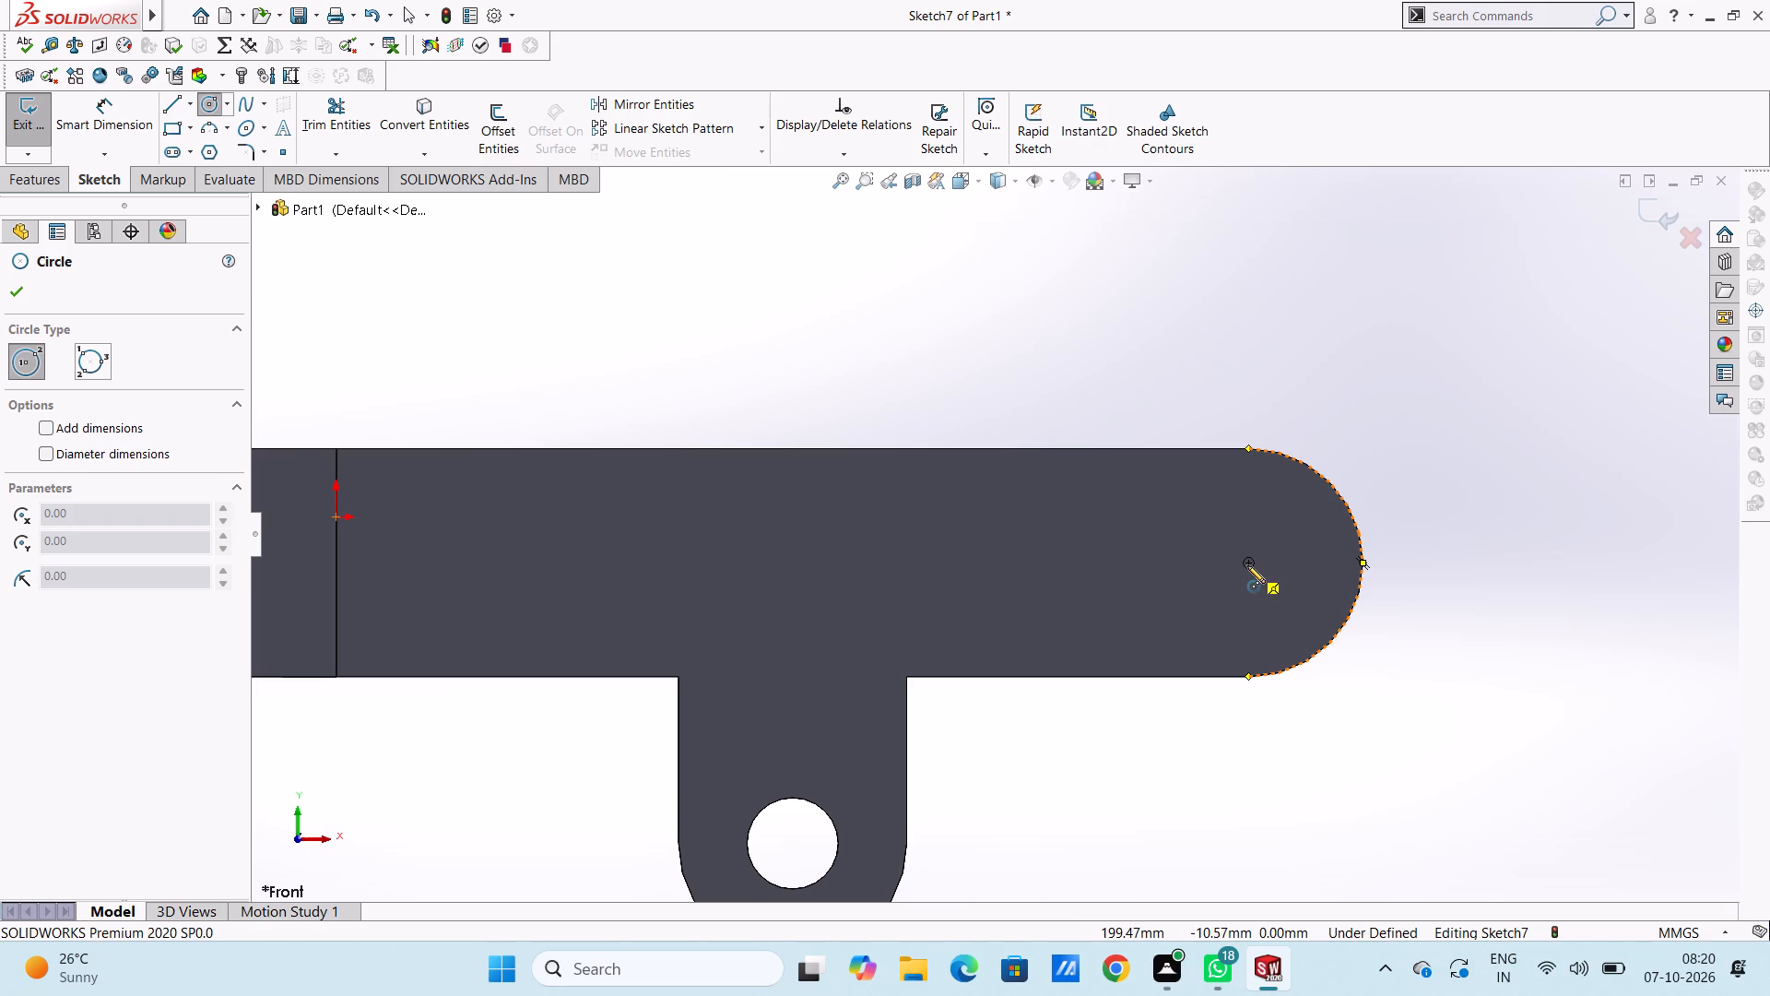
pyautogui.click(1247, 565)
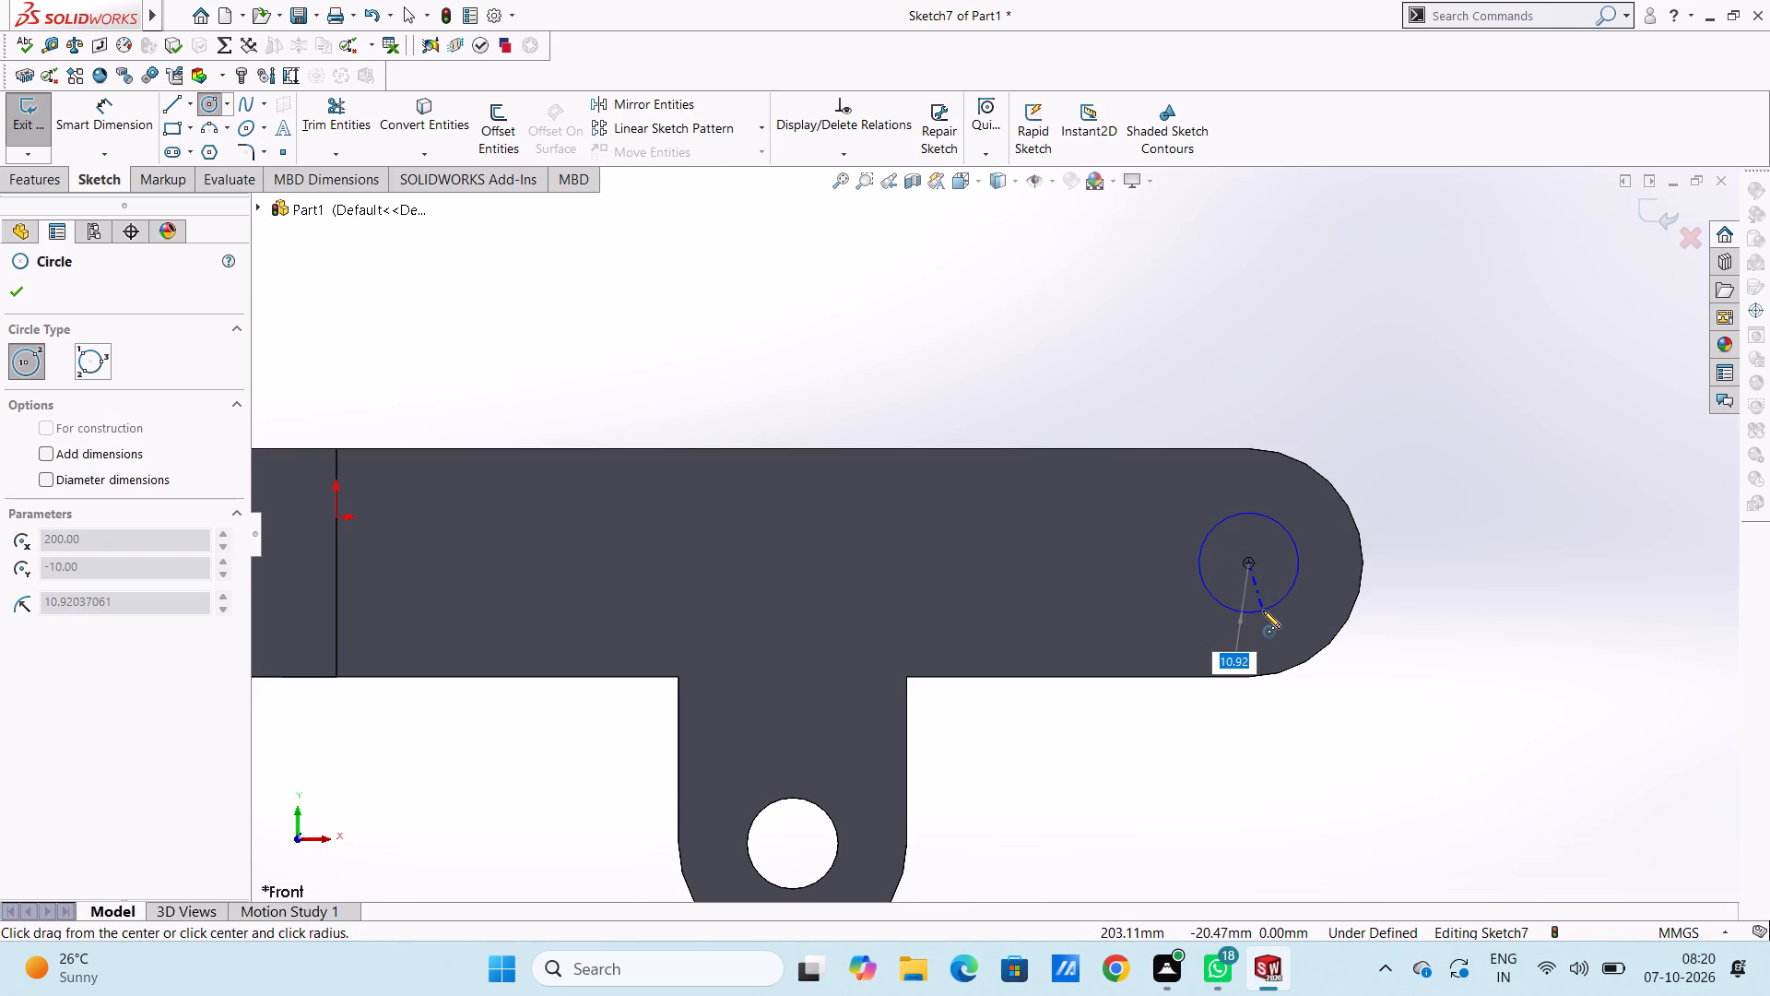
pyautogui.write('10')
pyautogui.press('Return')
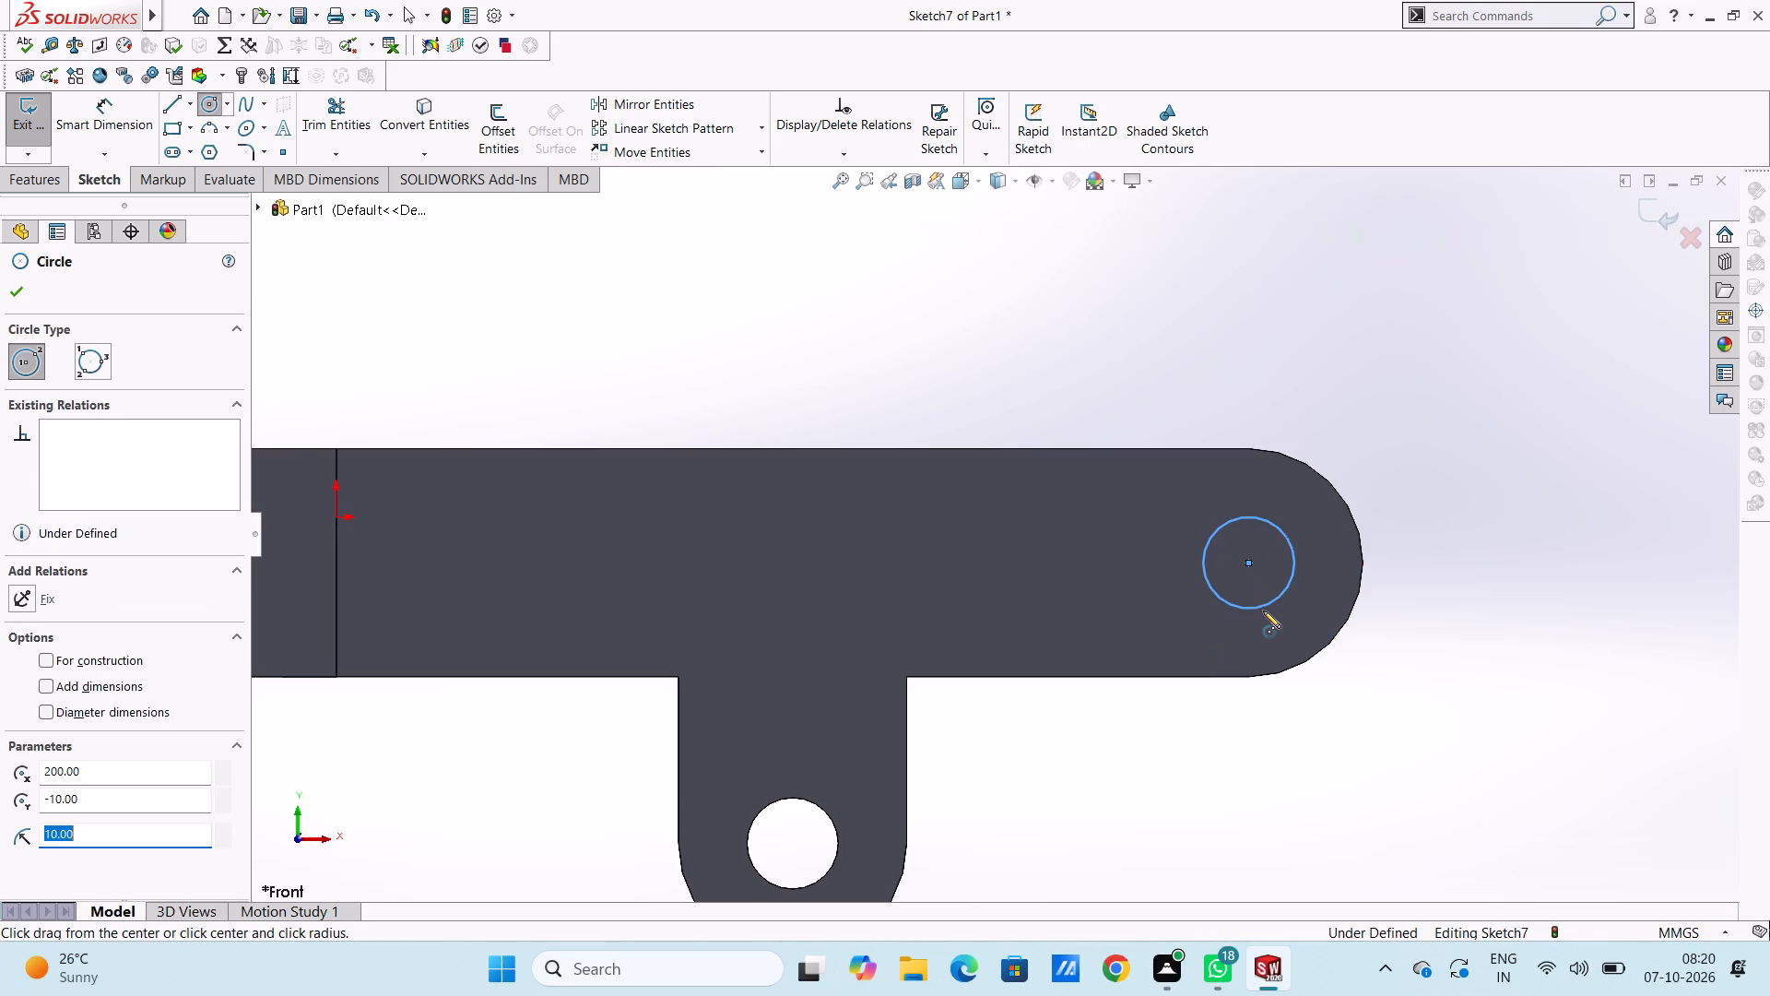
pyautogui.click(9, 290)
# Dimension the diameter of the small circle at the front arm's rounded end.
pyautogui.click(120, 118)
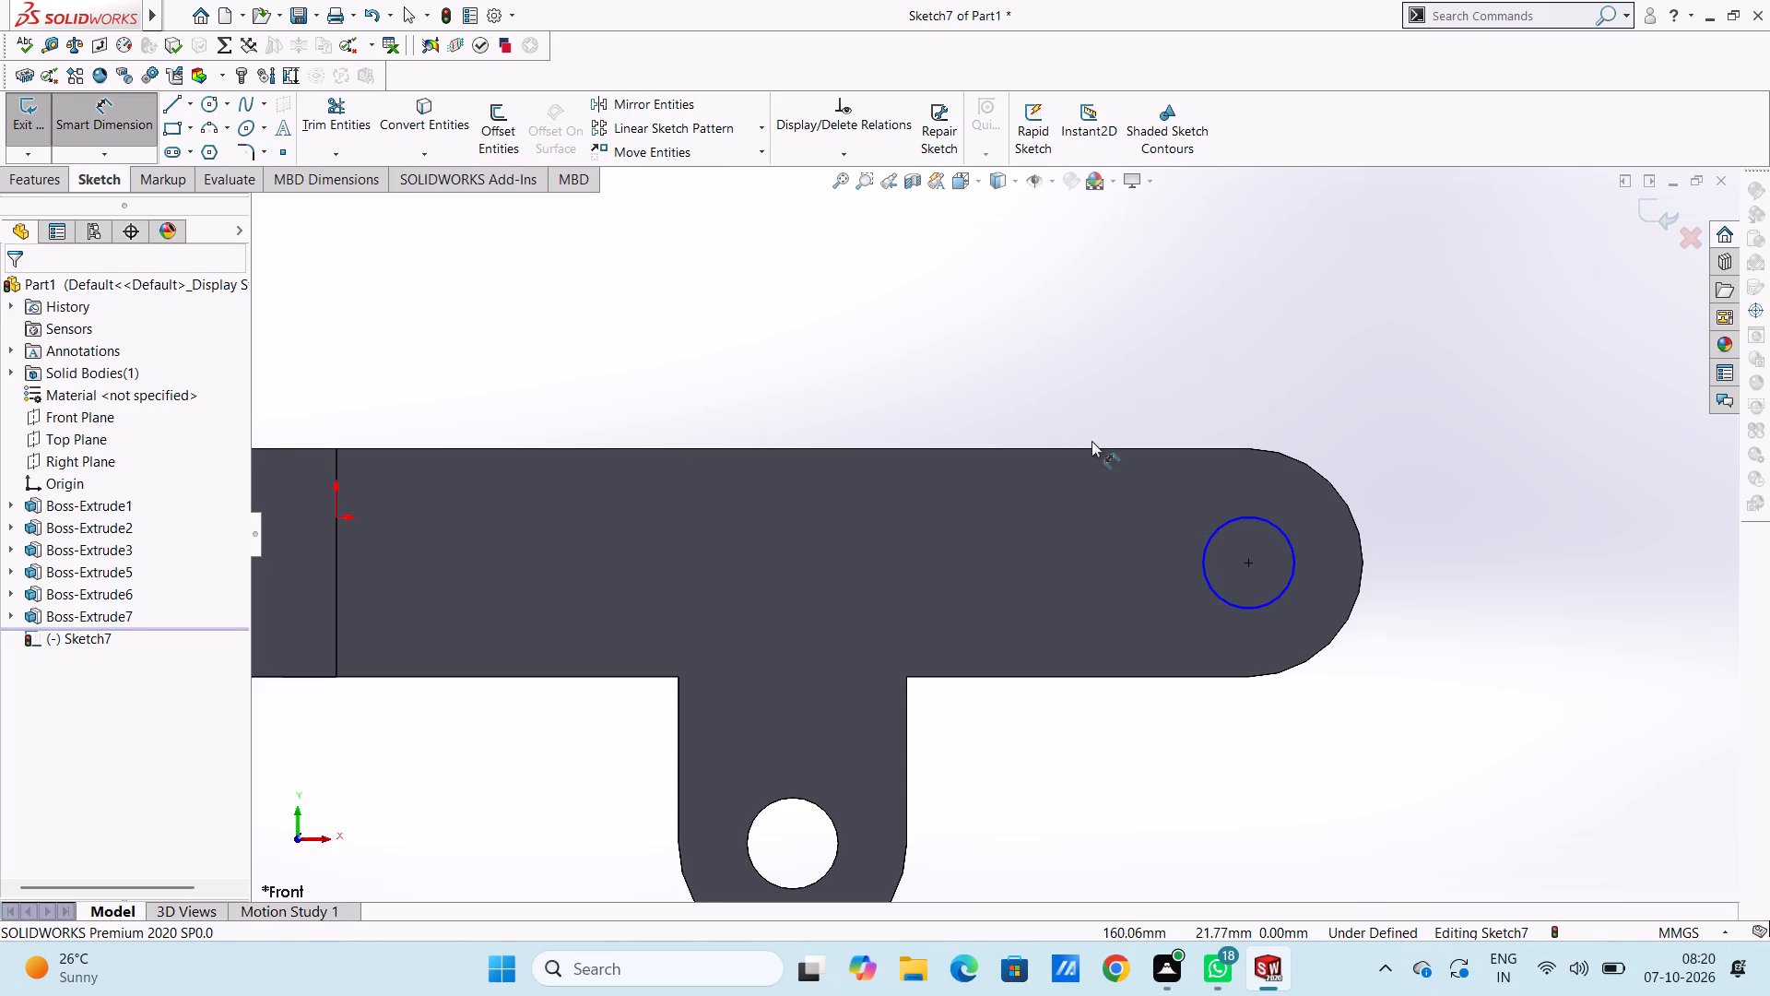
pyautogui.click(1223, 536)
pyautogui.click(1220, 529)
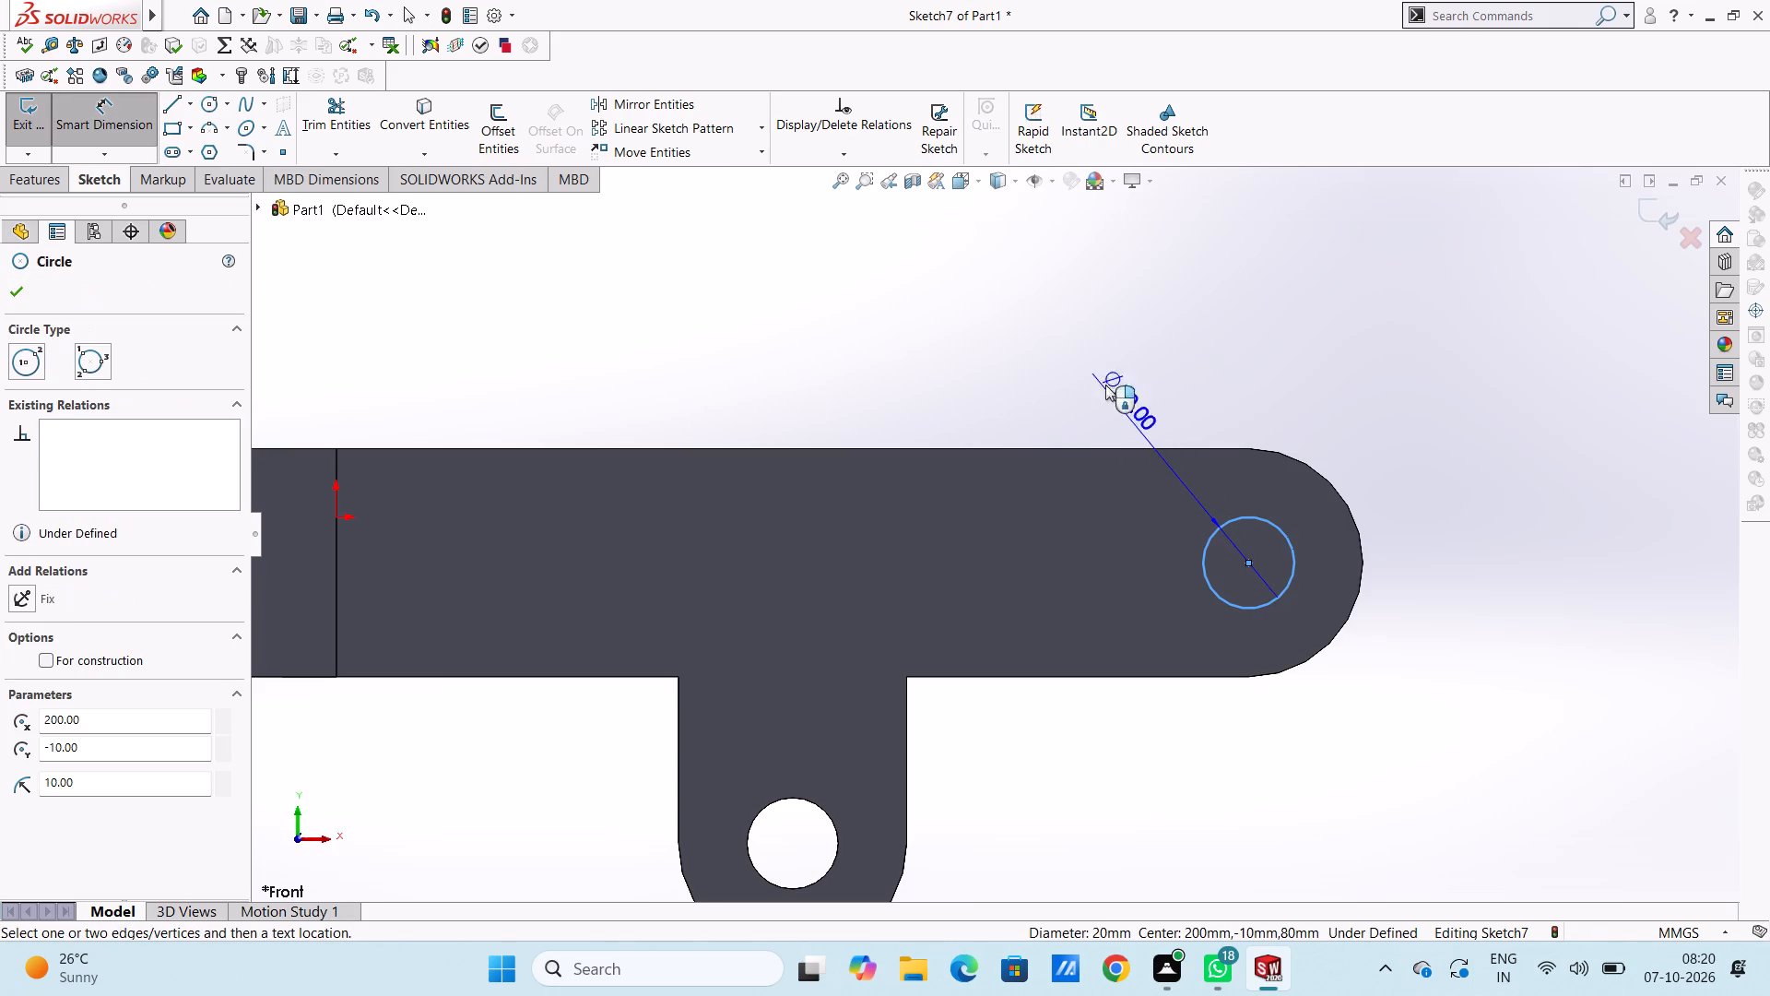
pyautogui.click(1023, 299)
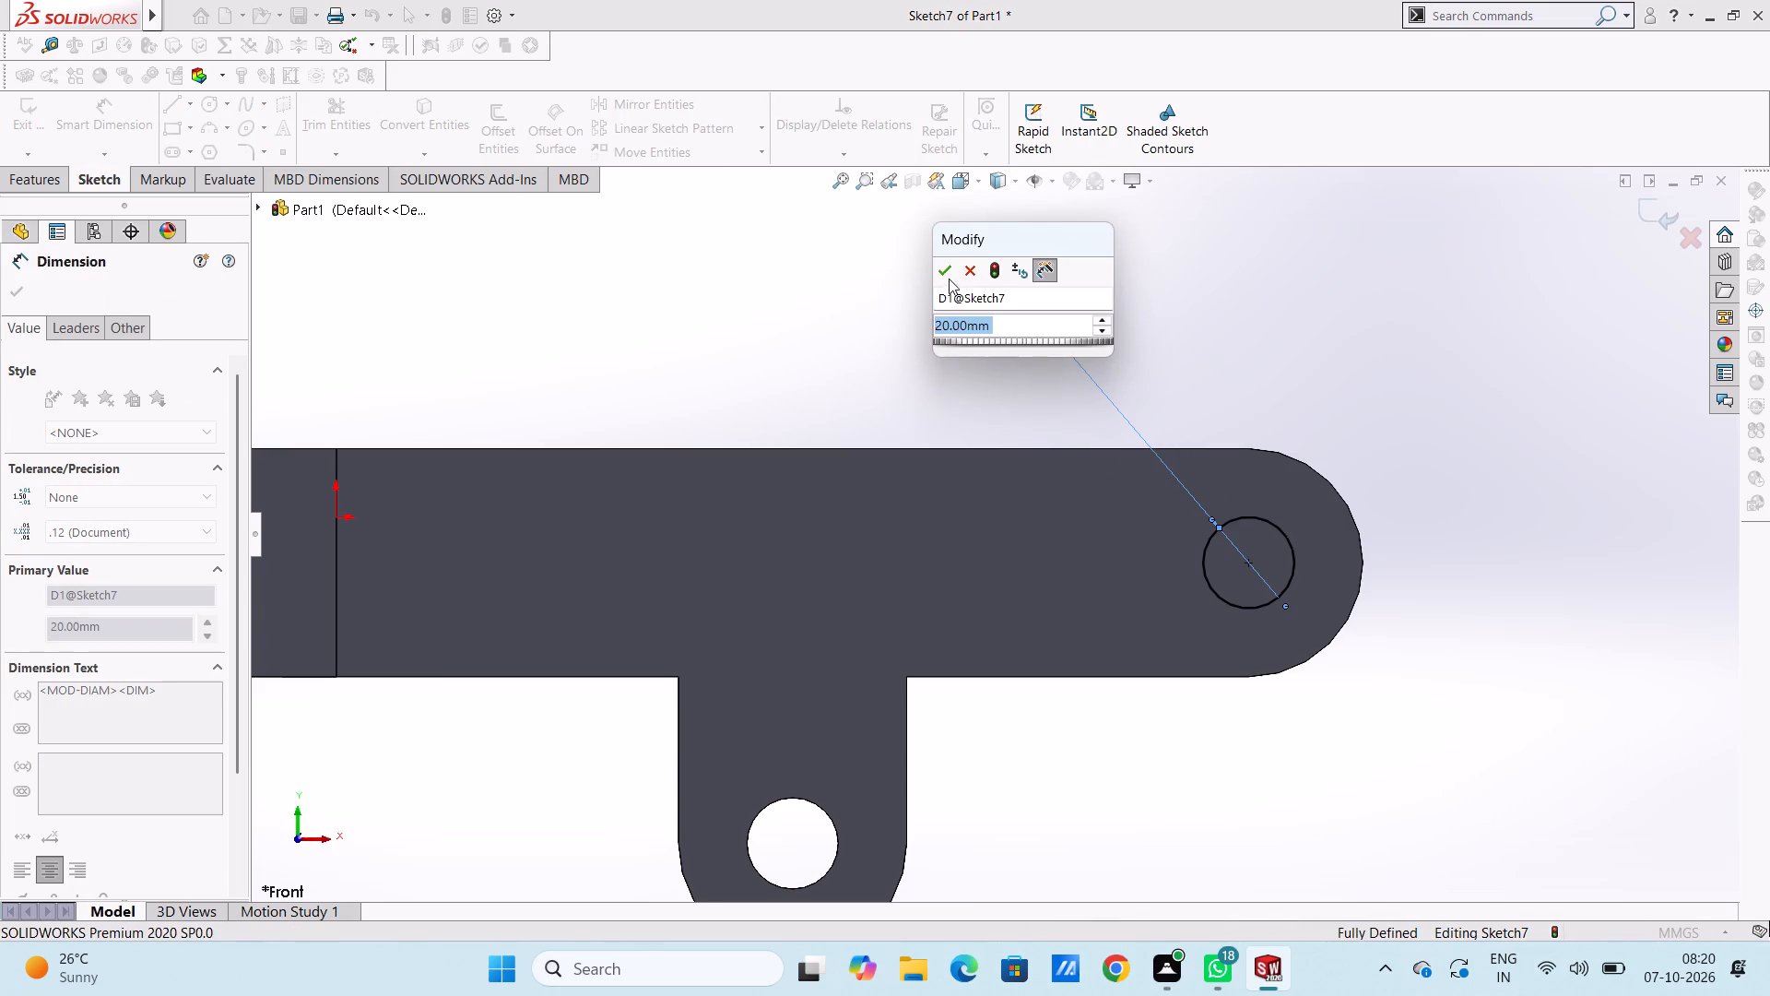
pyautogui.click(946, 271)
pyautogui.click(942, 341)
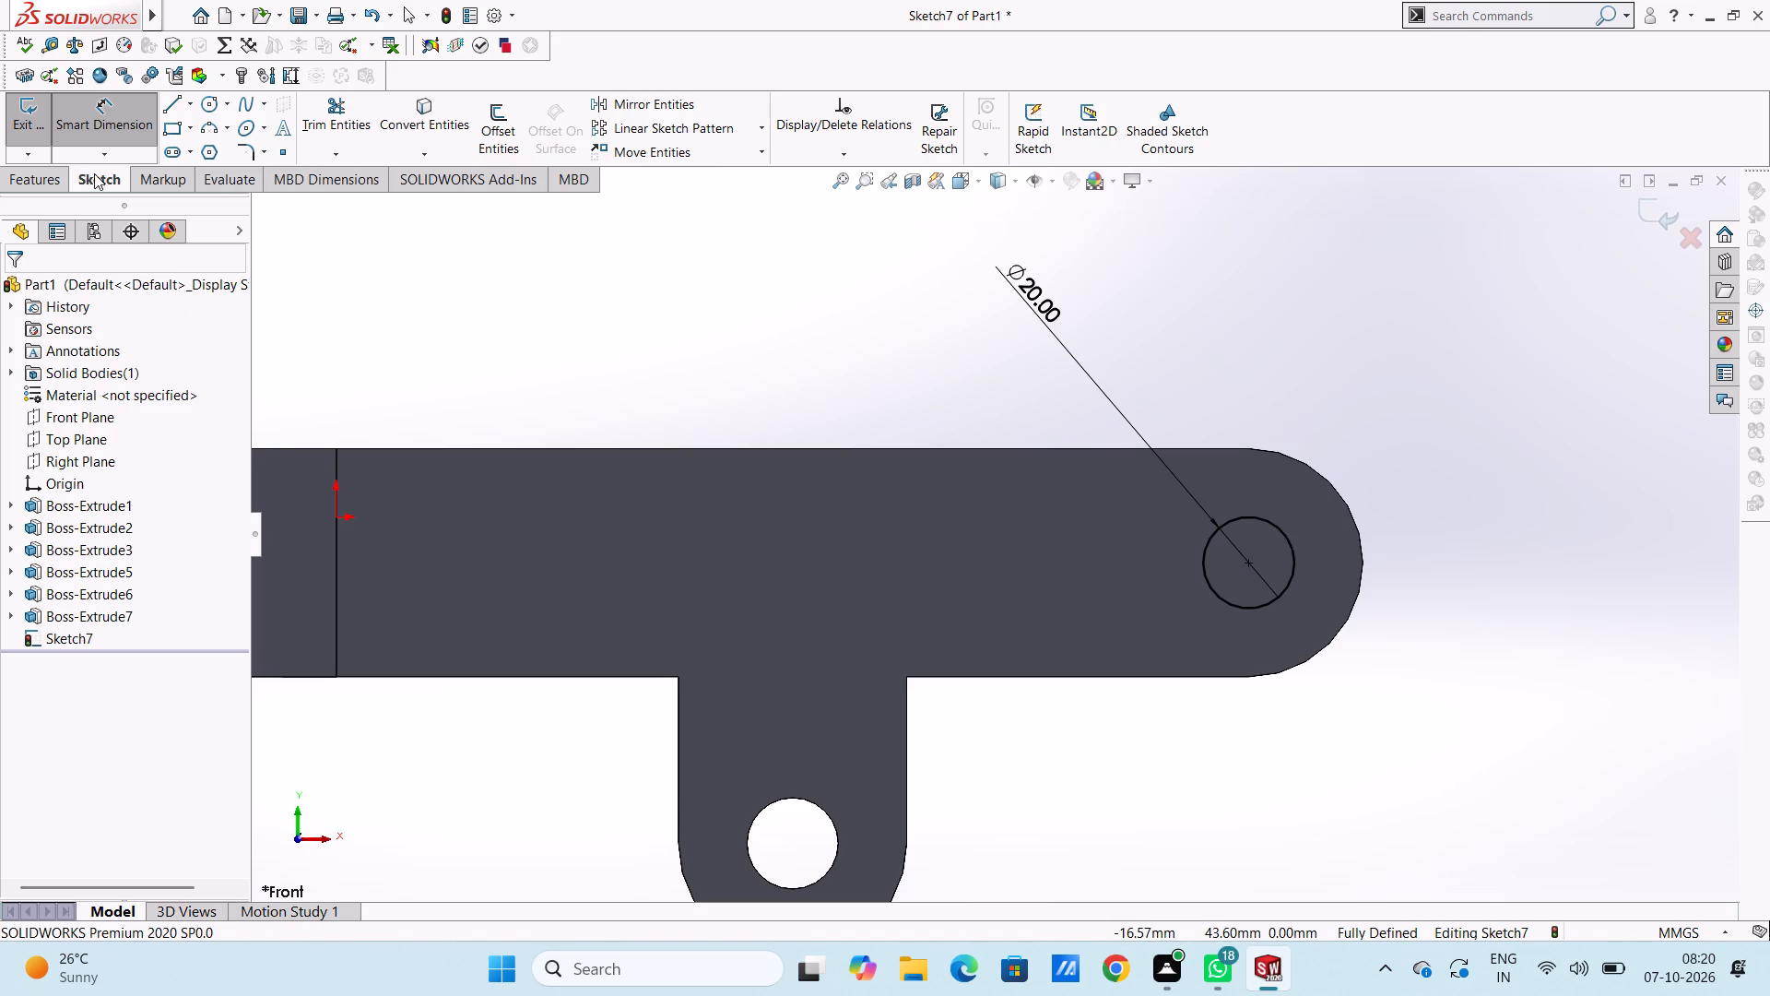
pyautogui.click(108, 125)
# Cut-extrude the small circle to a blind depth of 200 mm through the rounded arm end and across the second arm.
pyautogui.click(54, 185)
pyautogui.click(37, 135)
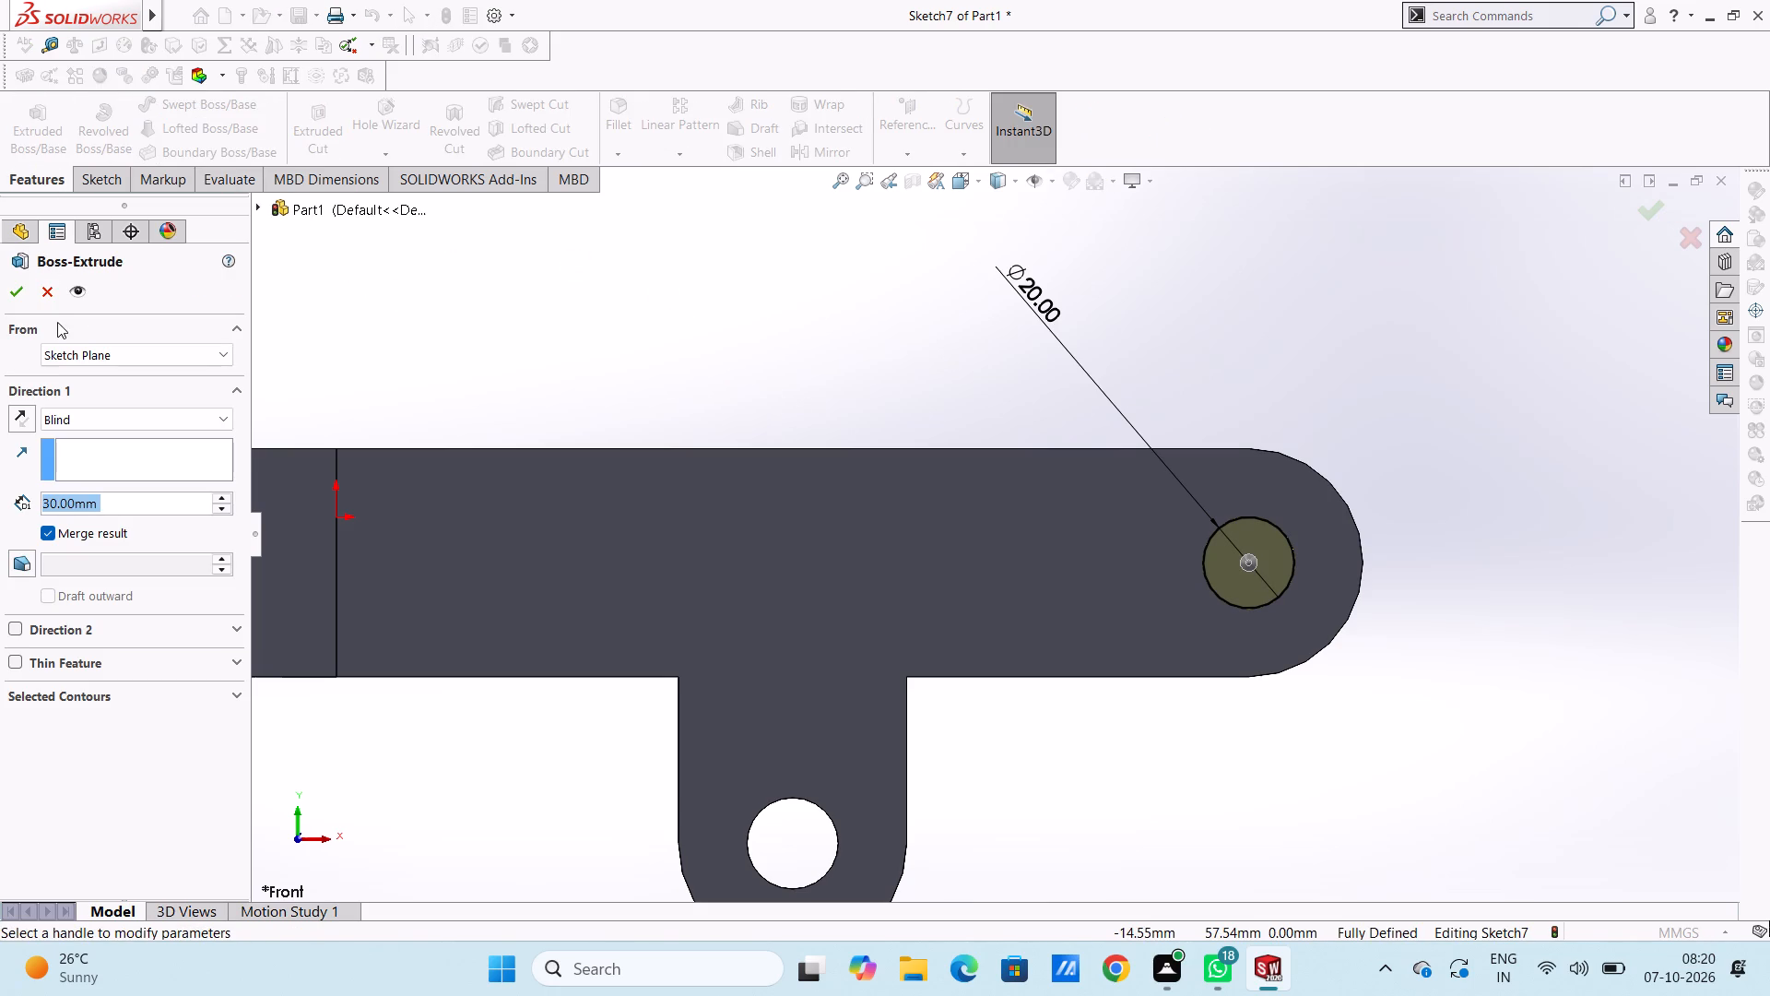
pyautogui.click(54, 284)
pyautogui.click(324, 113)
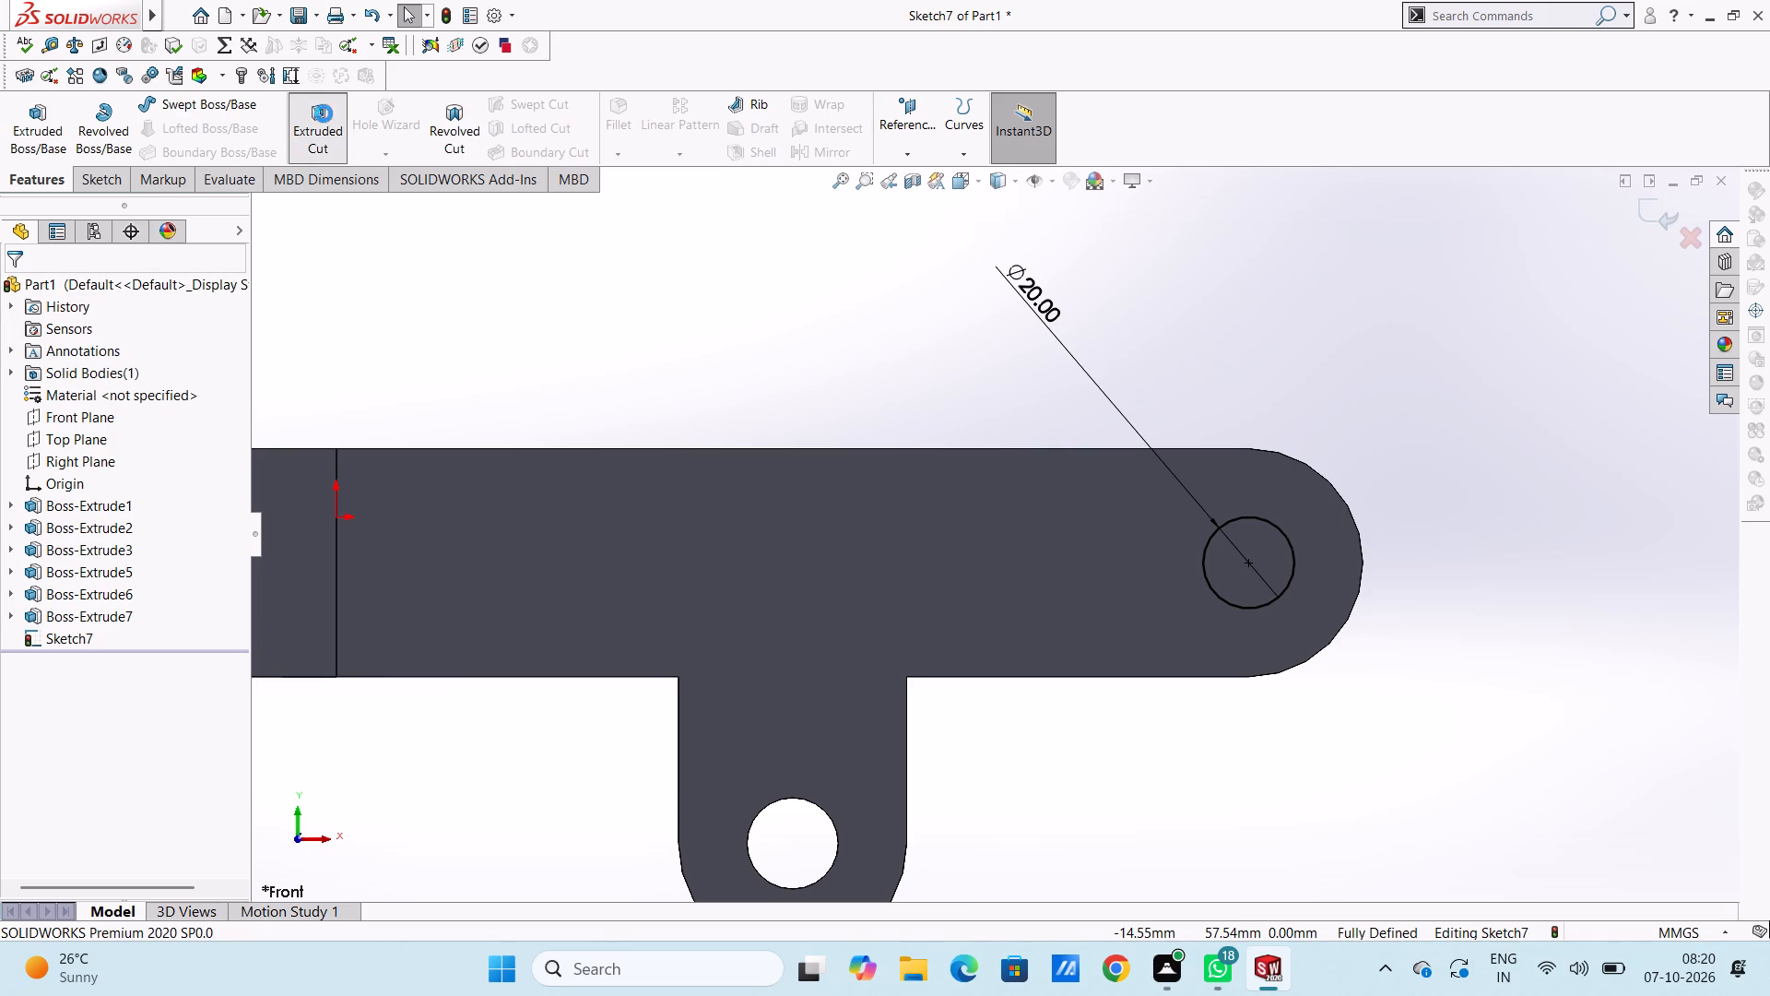
pyautogui.scroll(4, 831, 356)
pyautogui.moveTo(893, 374); pyautogui.dragTo(825, 414, button='middle')
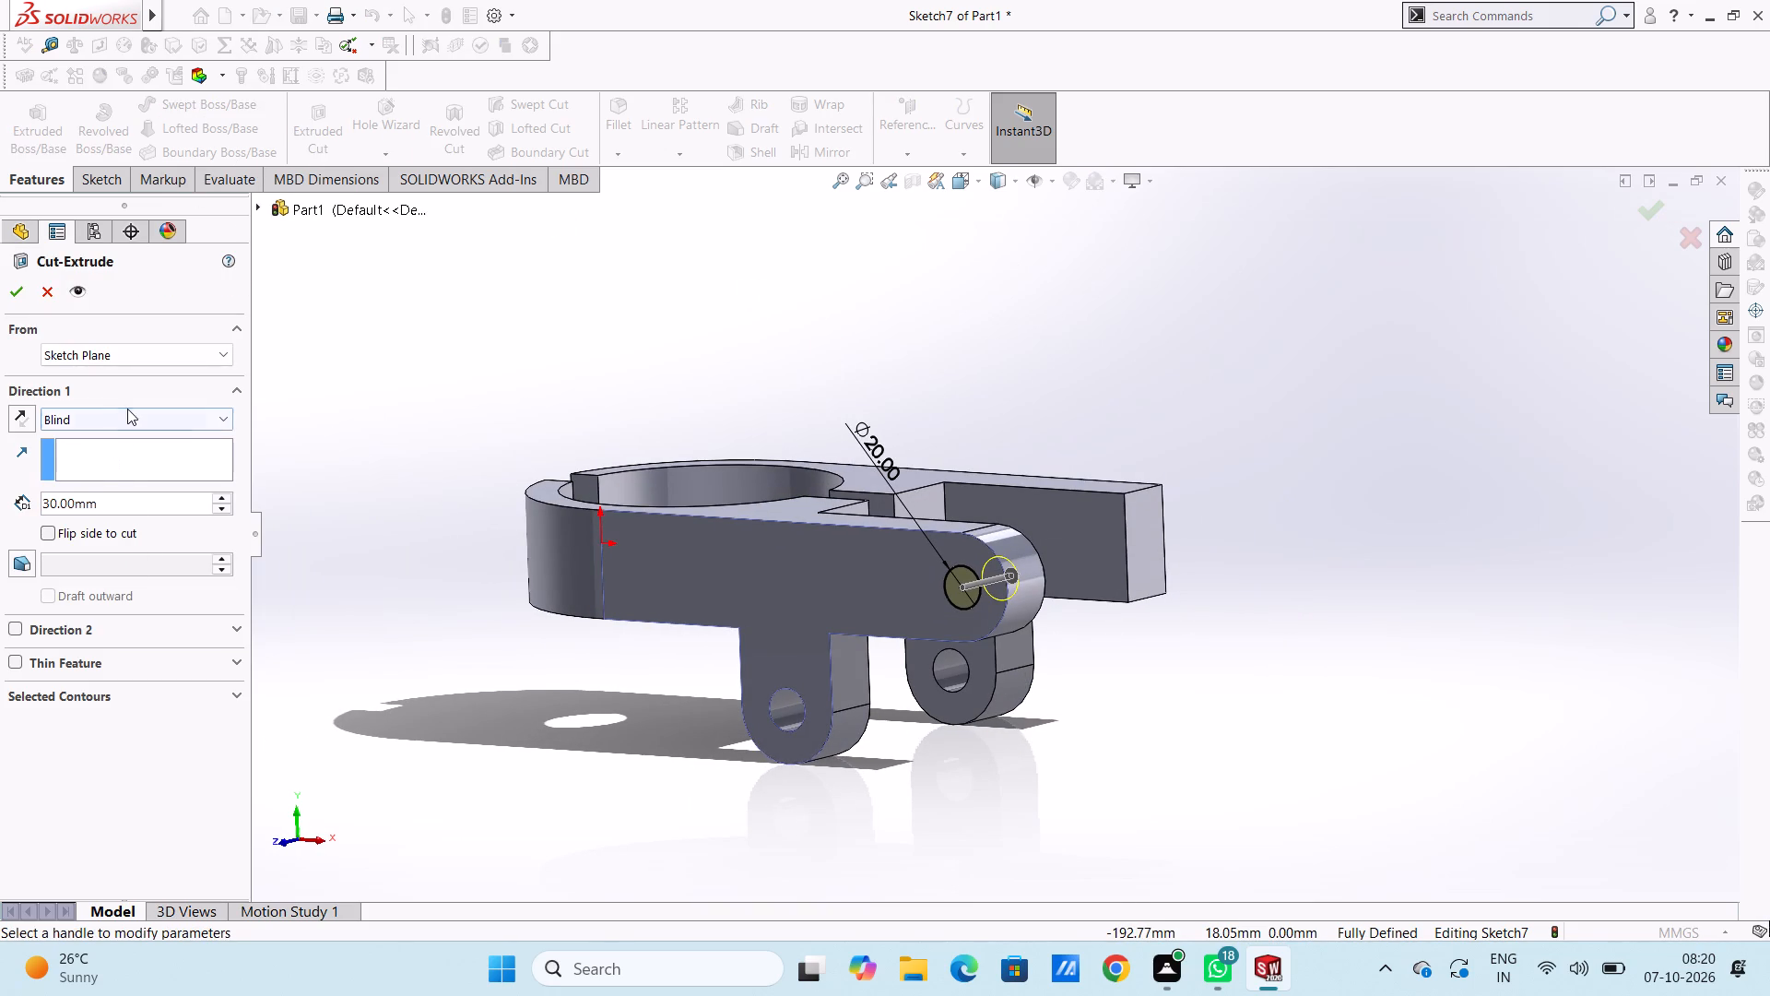
pyautogui.click(160, 420)
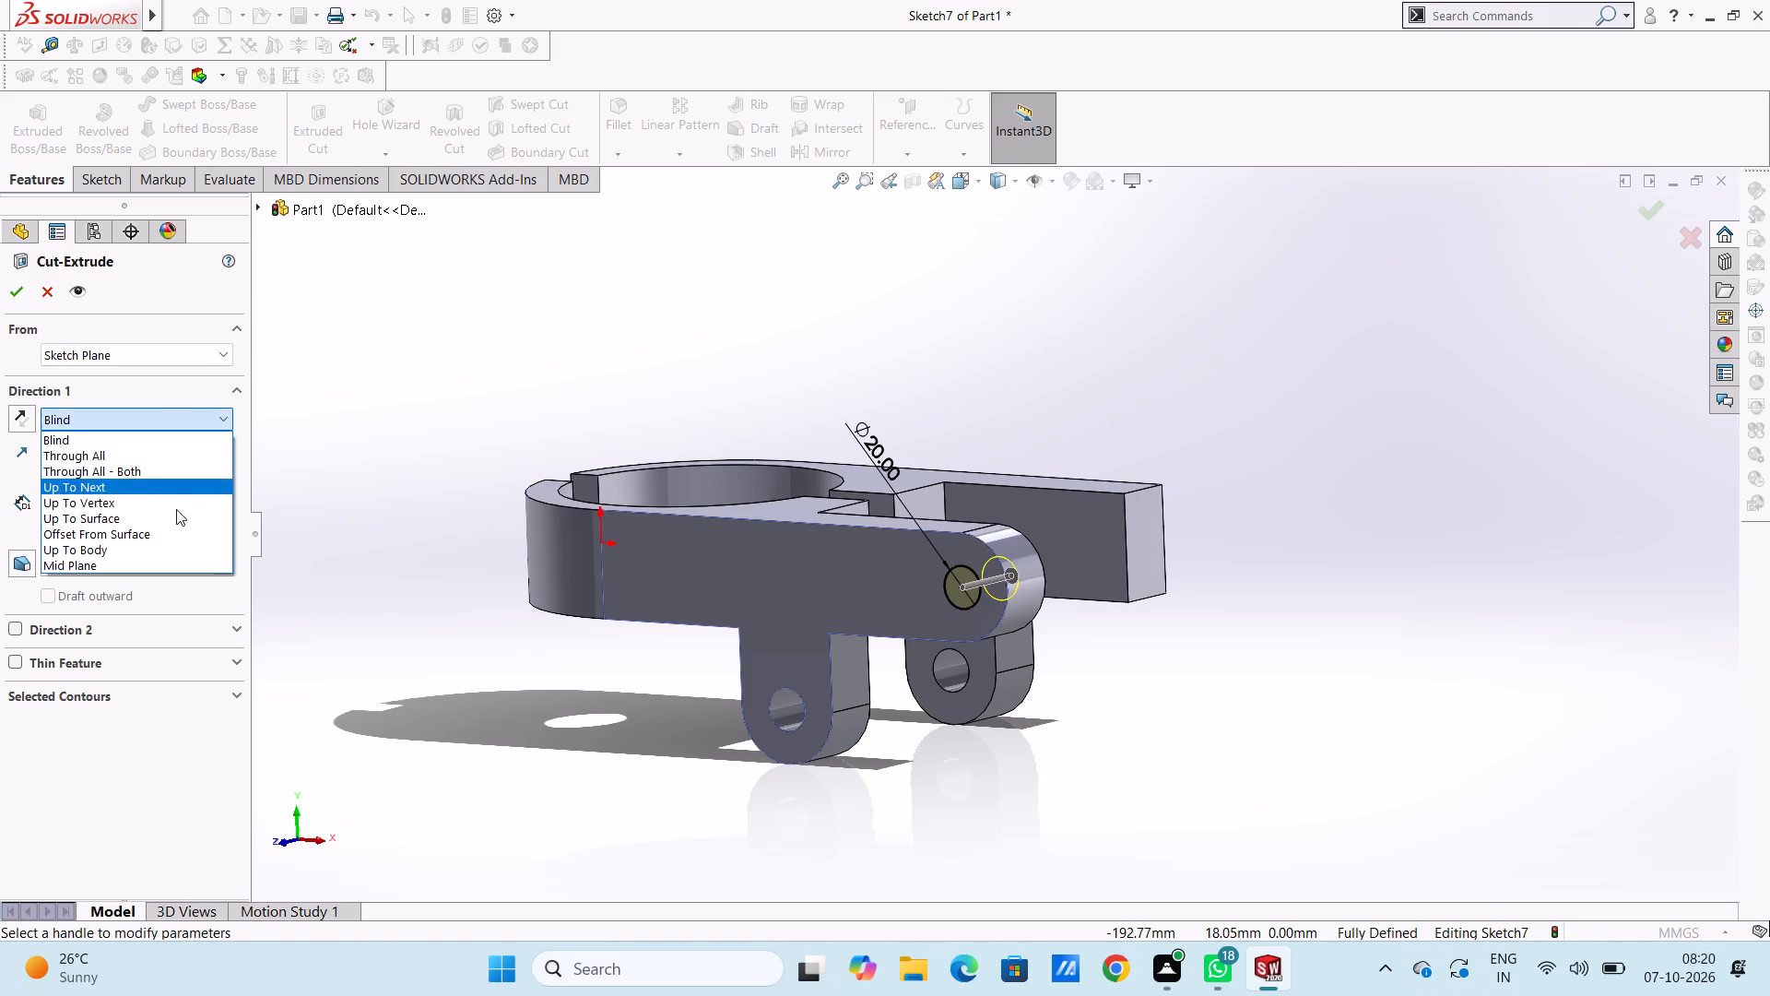
pyautogui.click(163, 414)
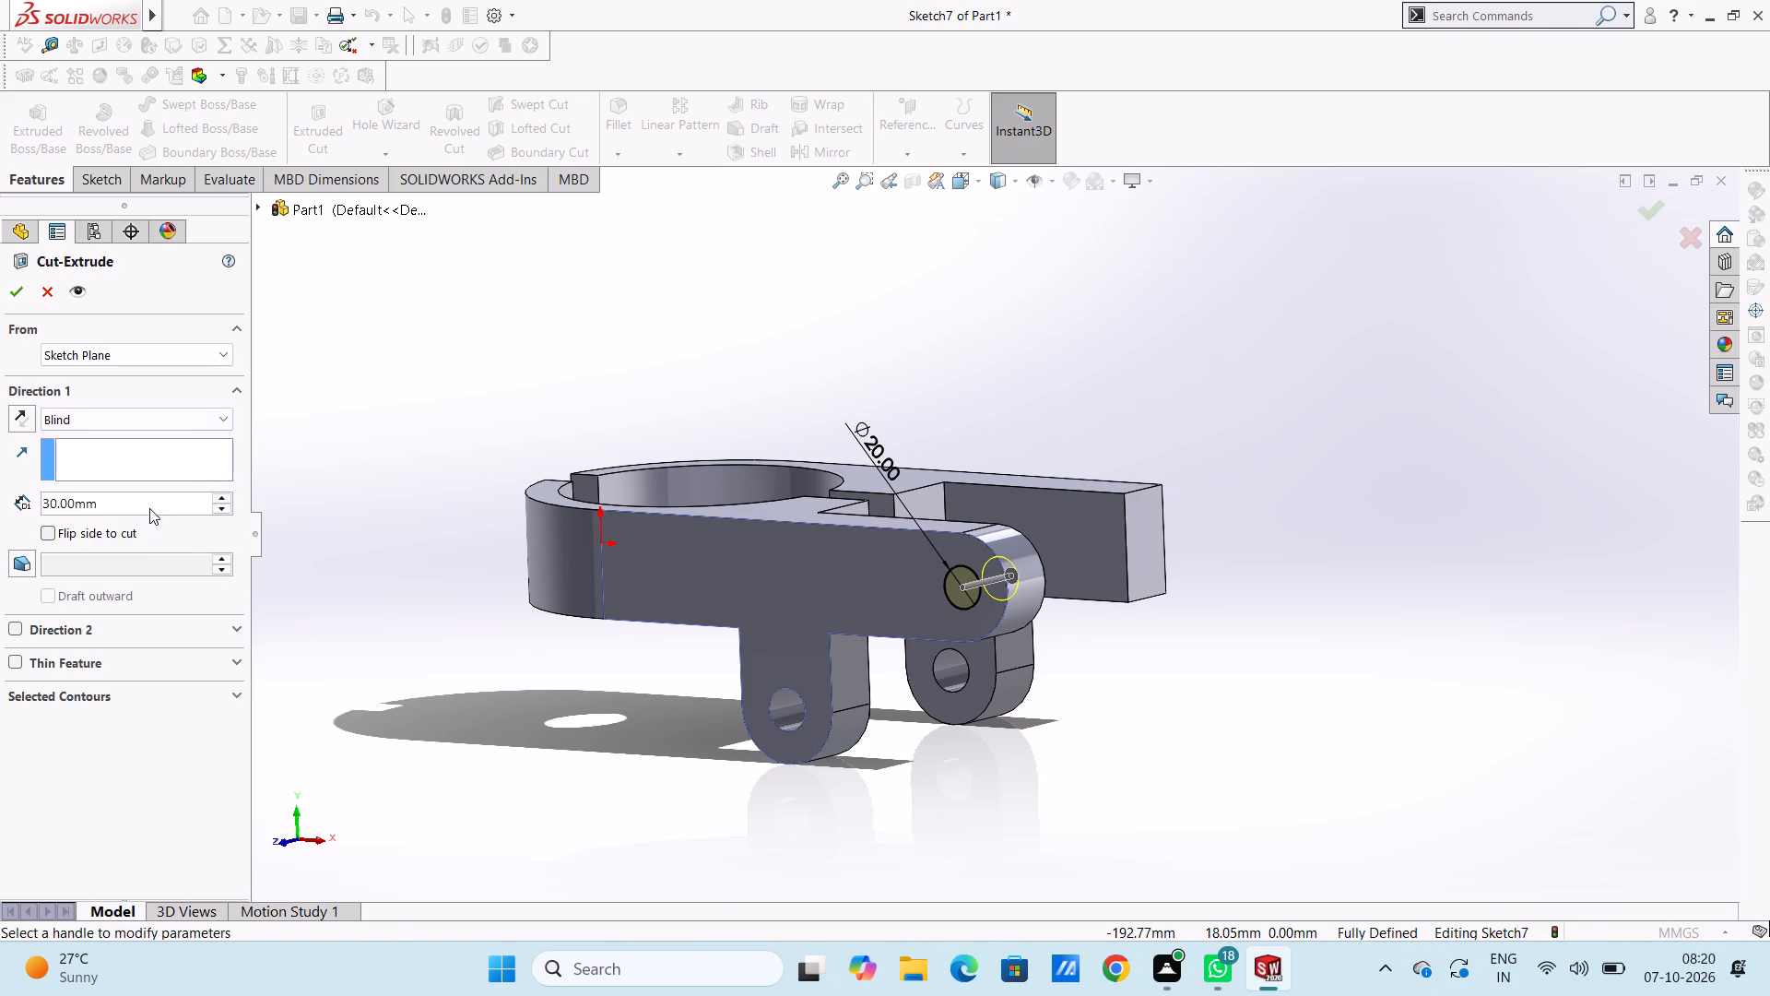
pyautogui.doubleClick(149, 505)
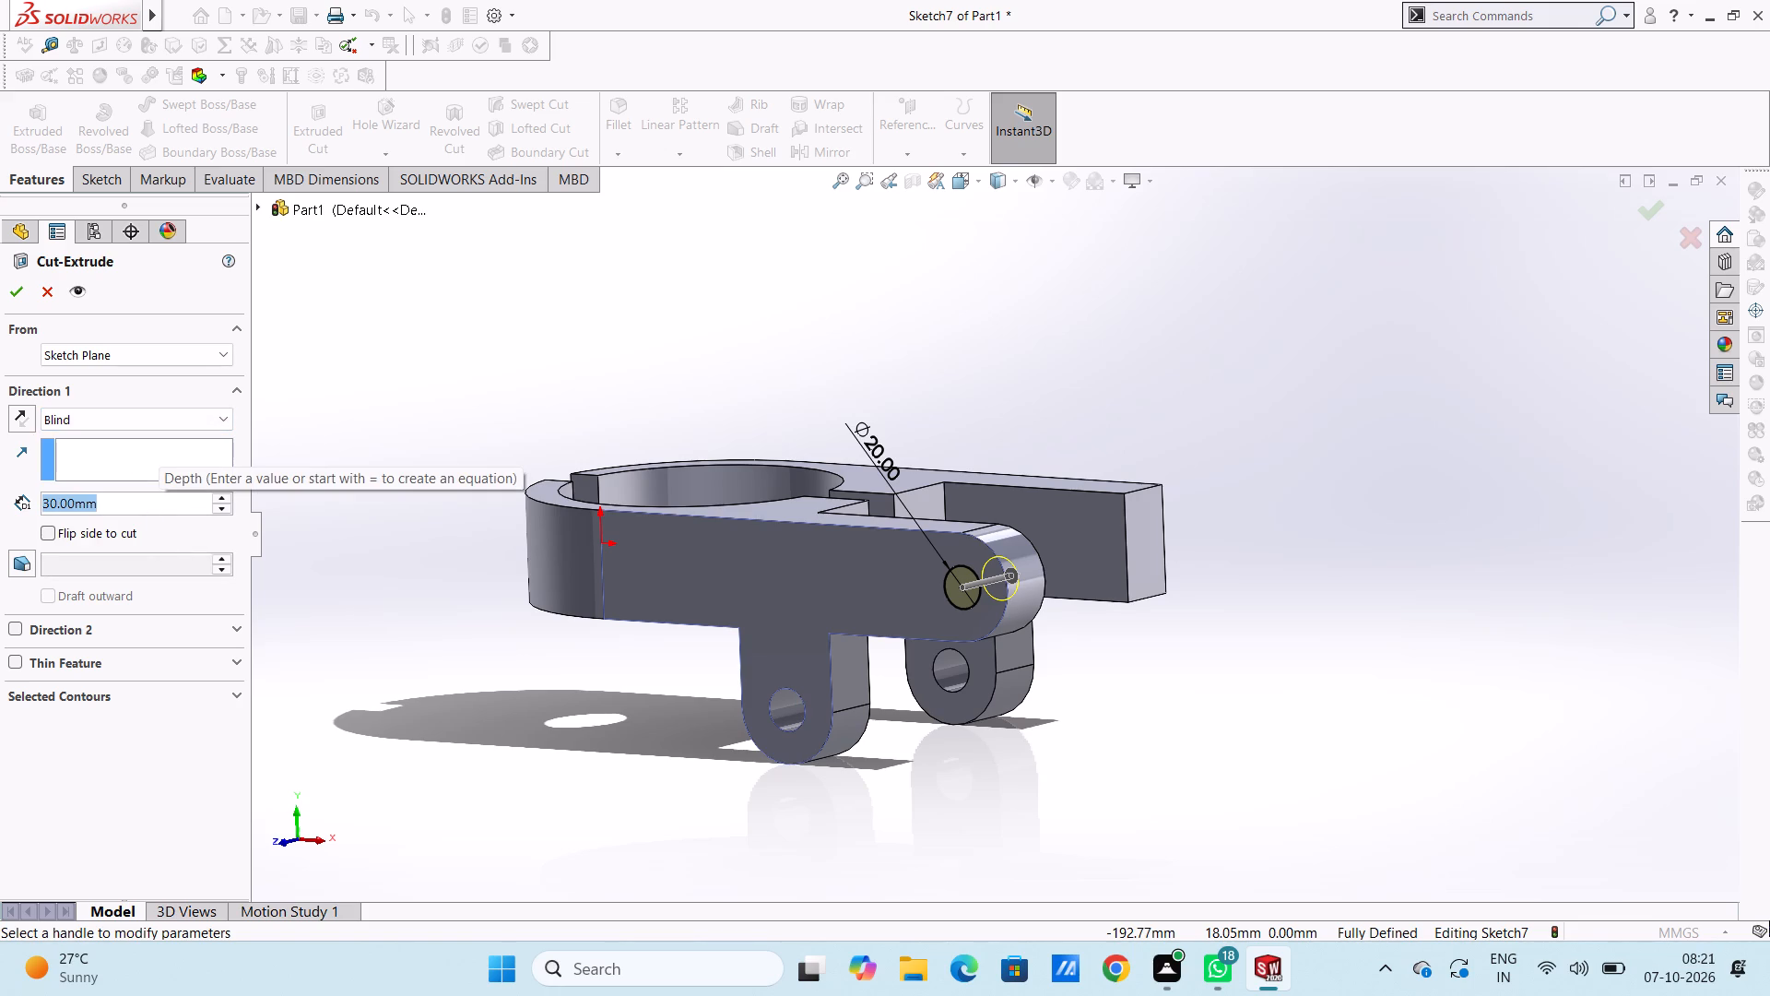
pyautogui.write('200')
pyautogui.press('Return')
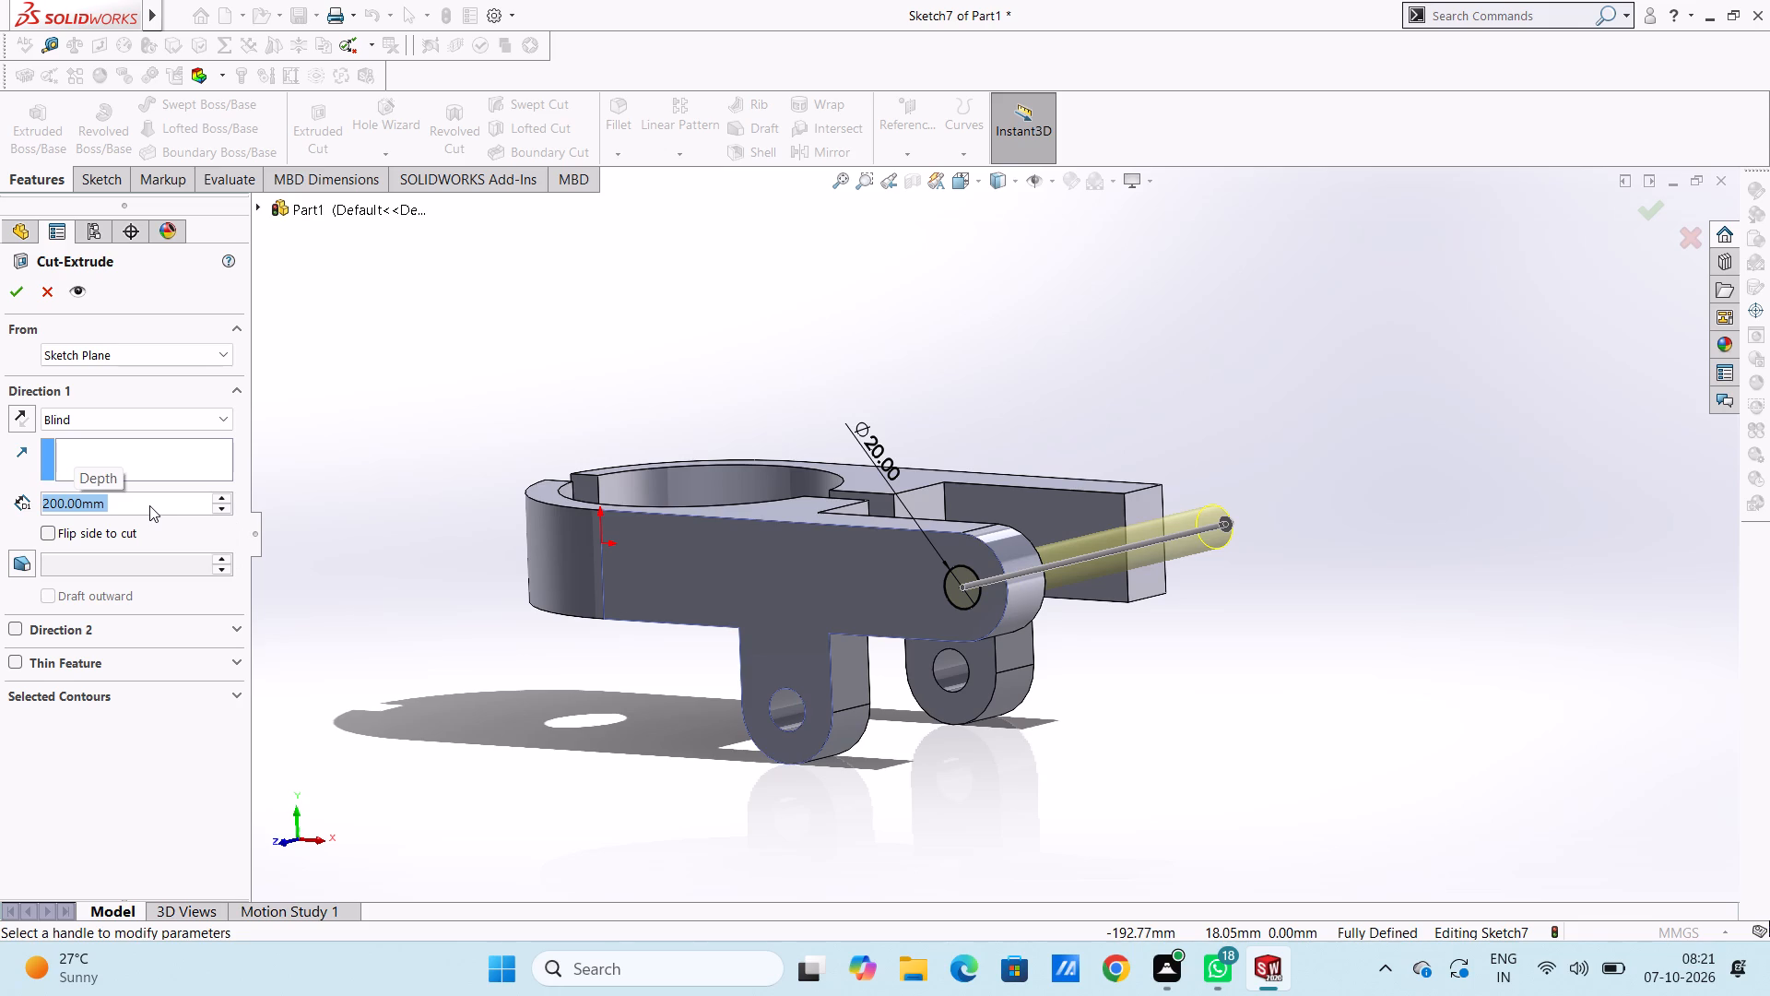
pyautogui.click(18, 293)
pyautogui.click(354, 392)
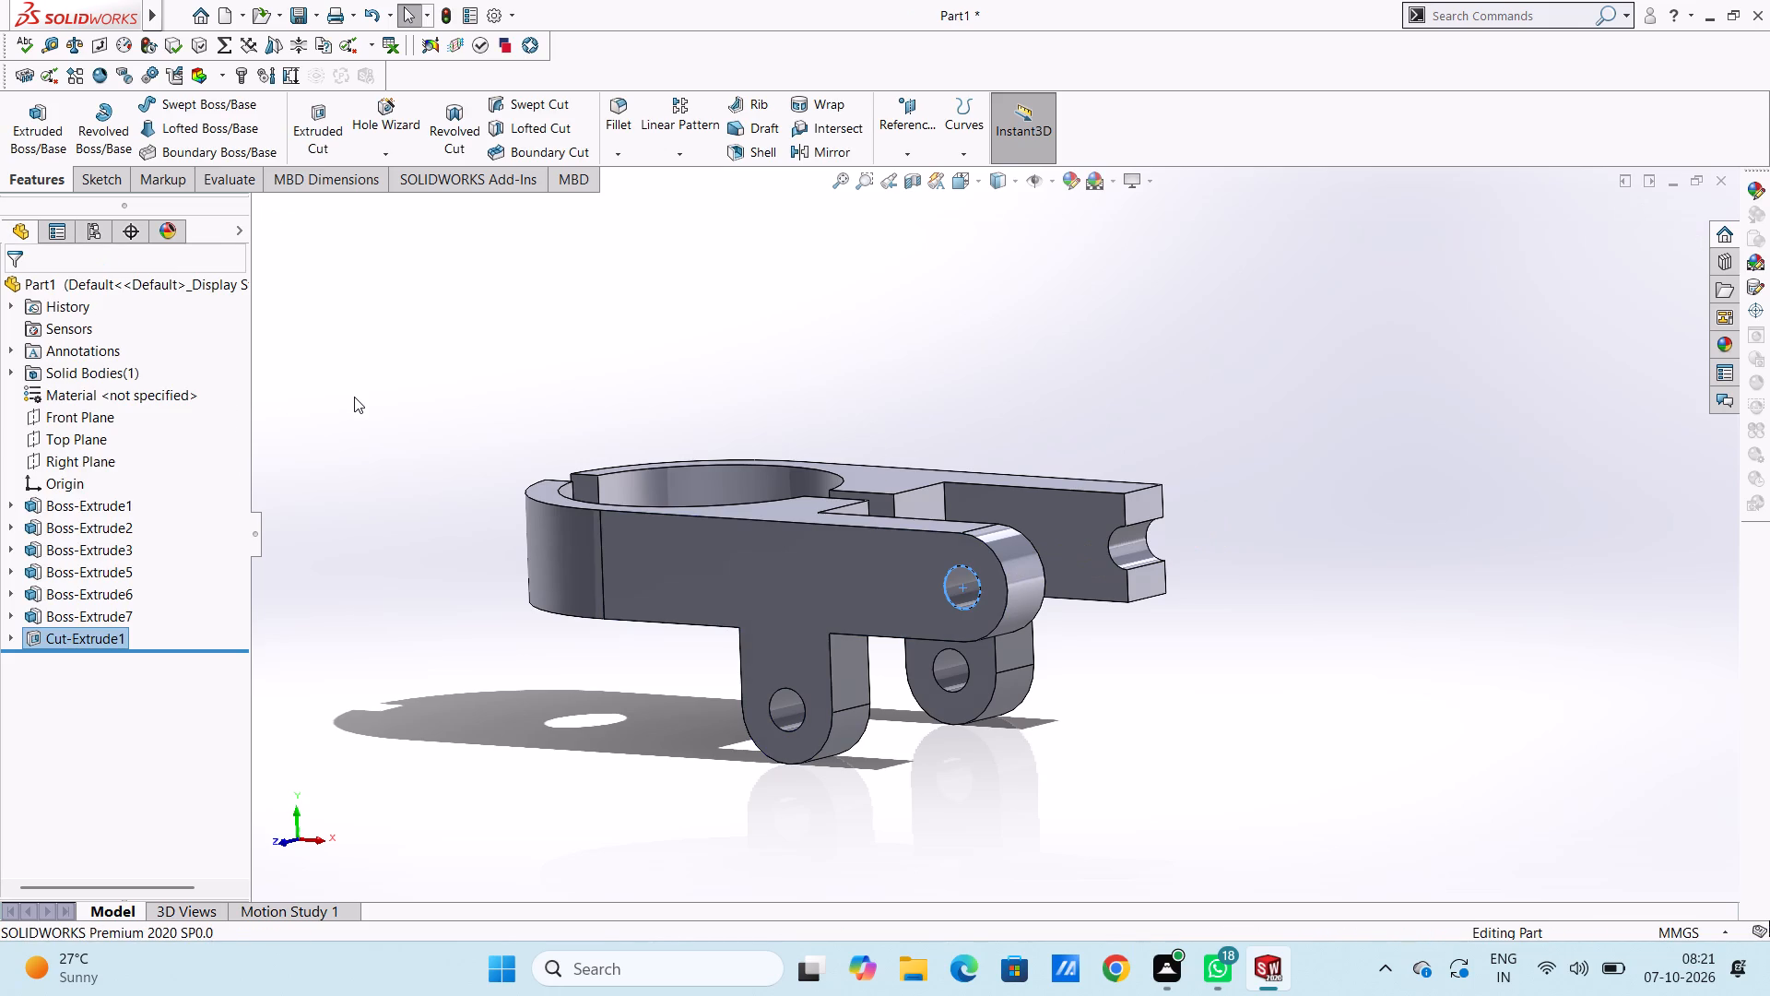
# On the front arm's side face, sketch 25 mm vertical and horizontal lines joining the rounded end's upper tangent point, hole centre and outermost point.
pyautogui.moveTo(359, 469); pyautogui.dragTo(415, 441, button='middle')
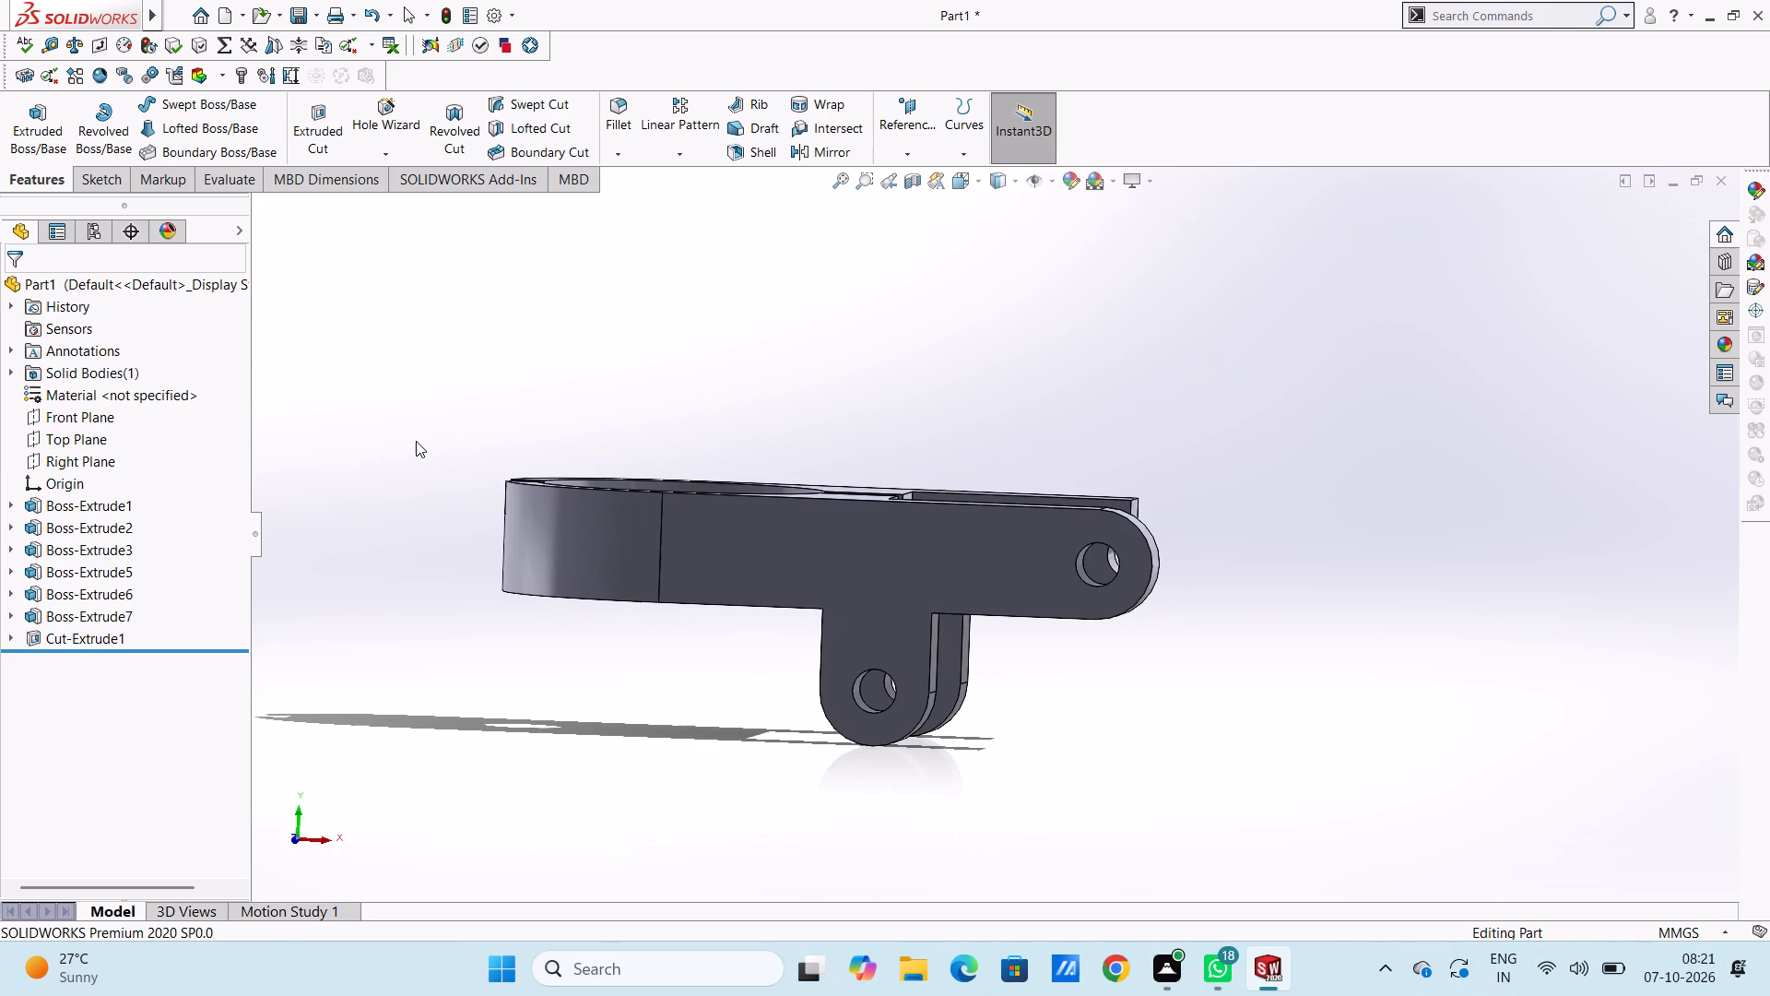
pyautogui.hotkey('ctrl', '1')
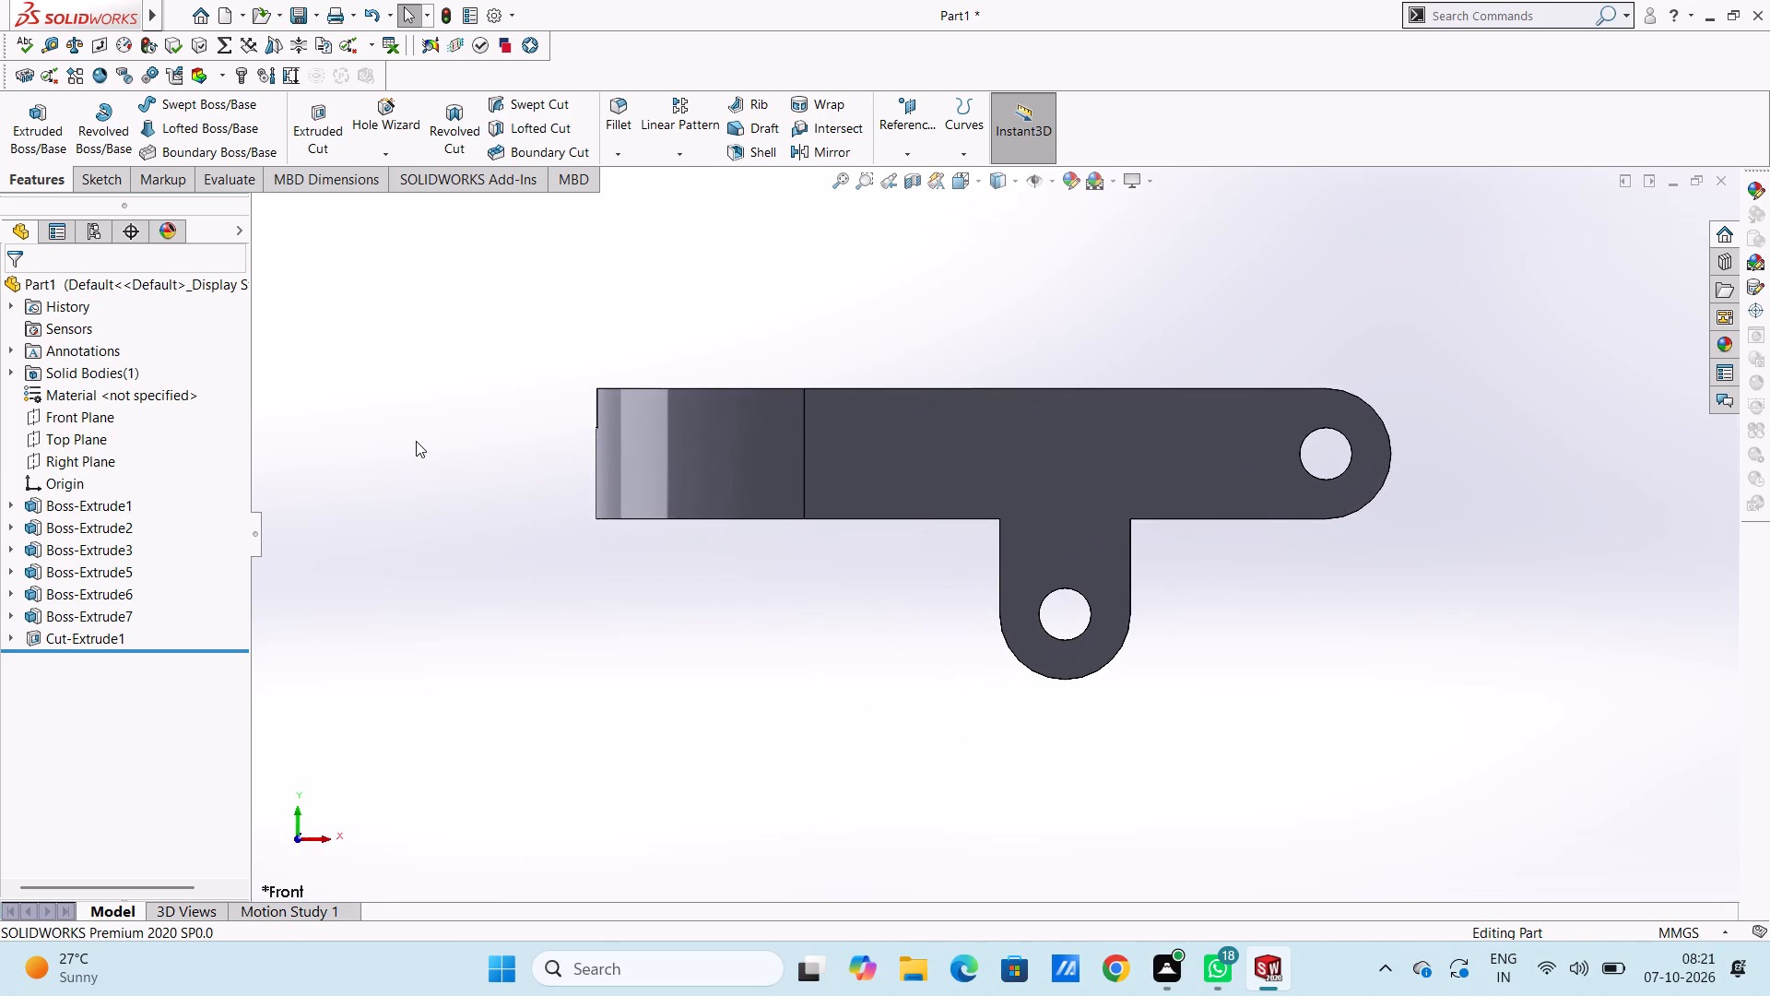
pyautogui.scroll(-3, 1338, 400)
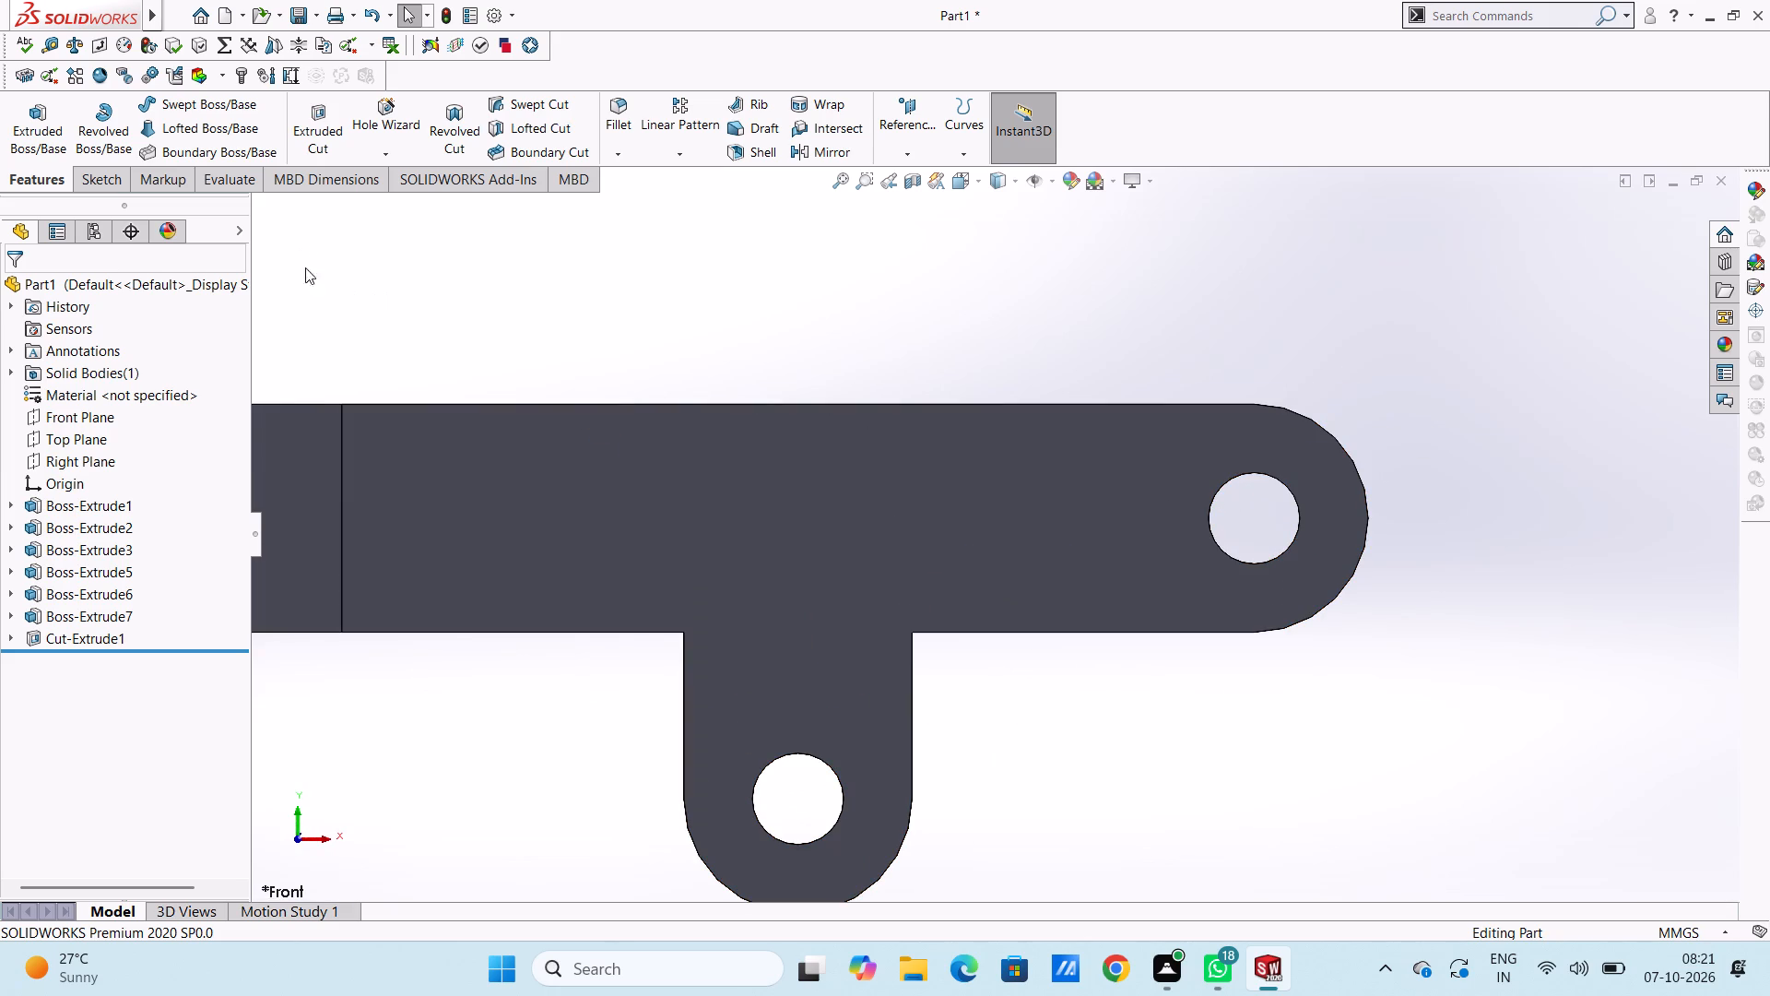
pyautogui.click(1222, 446)
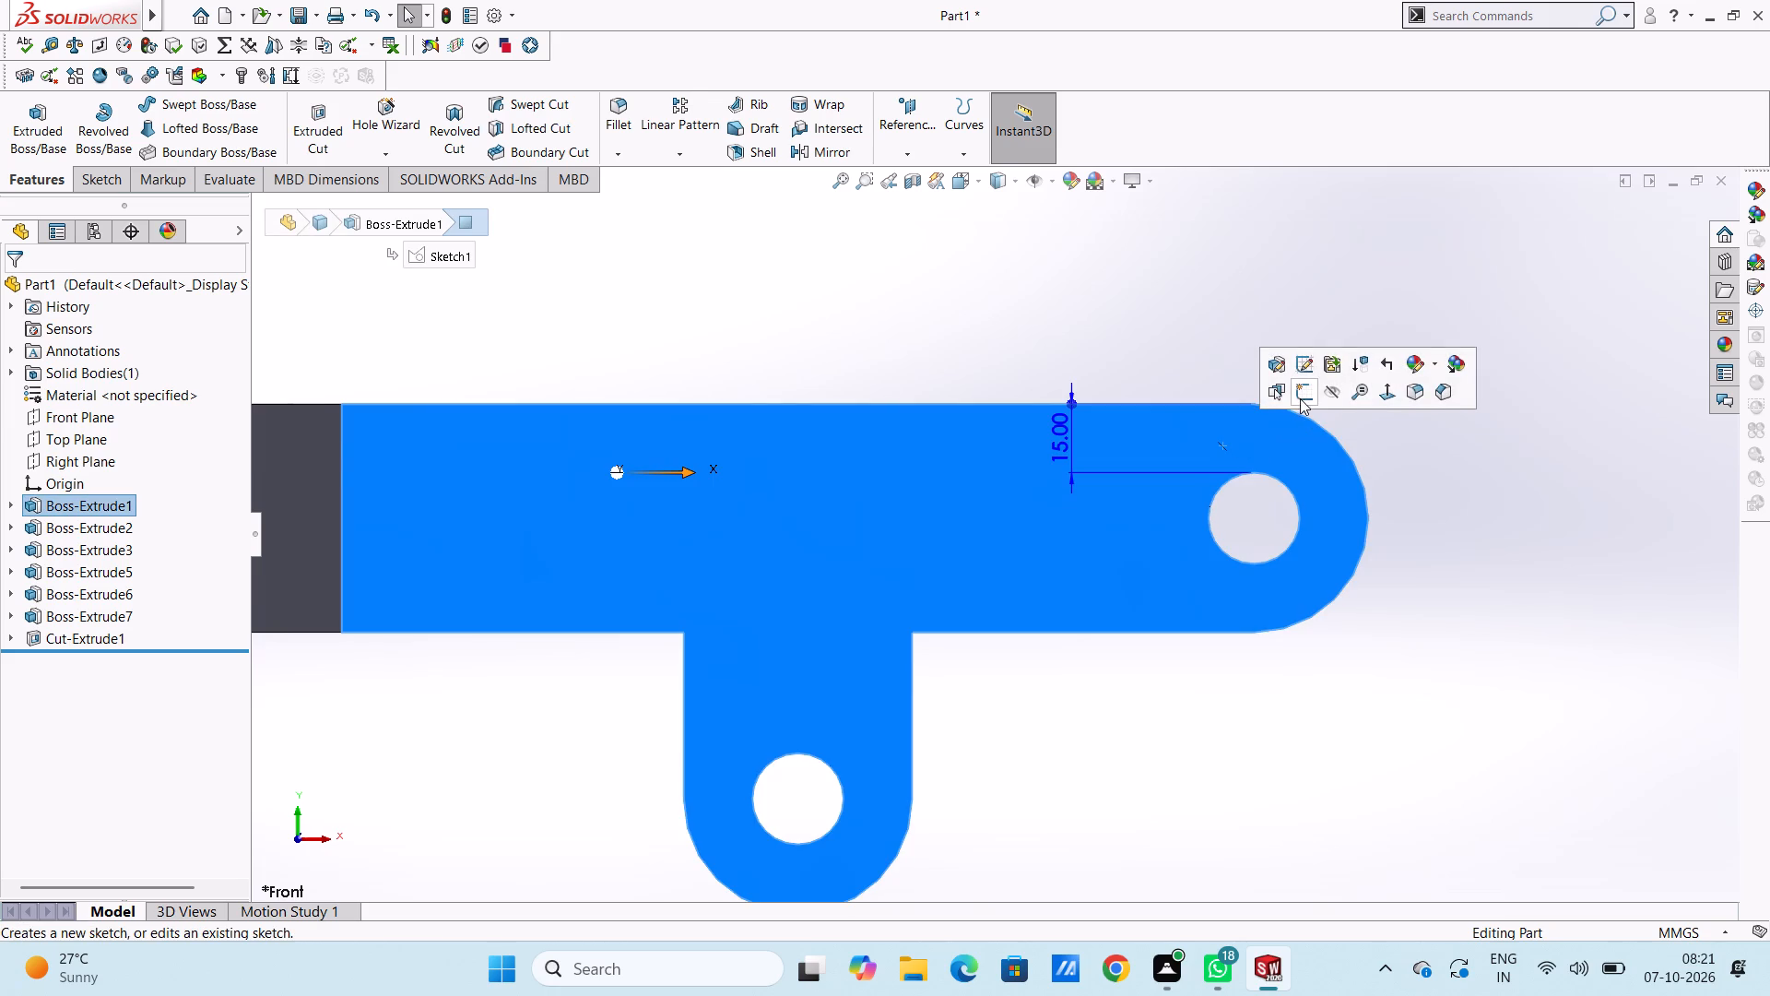
pyautogui.click(1300, 397)
pyautogui.click(1258, 368)
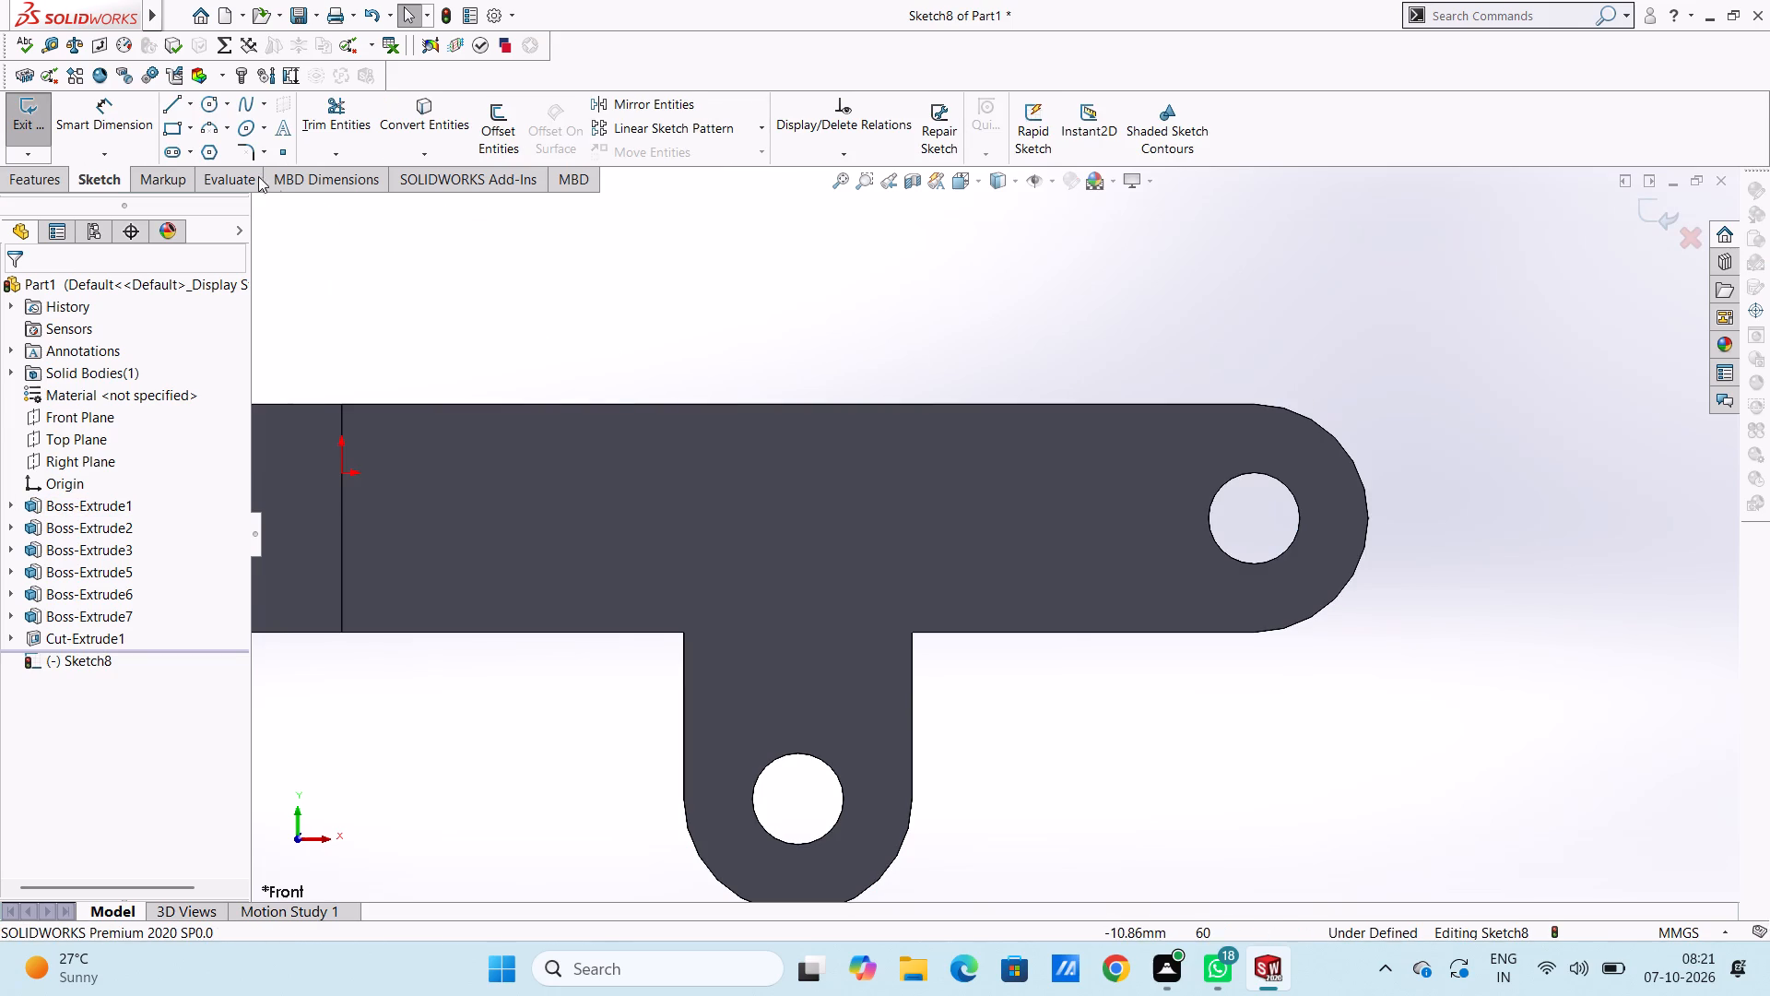
pyautogui.click(178, 97)
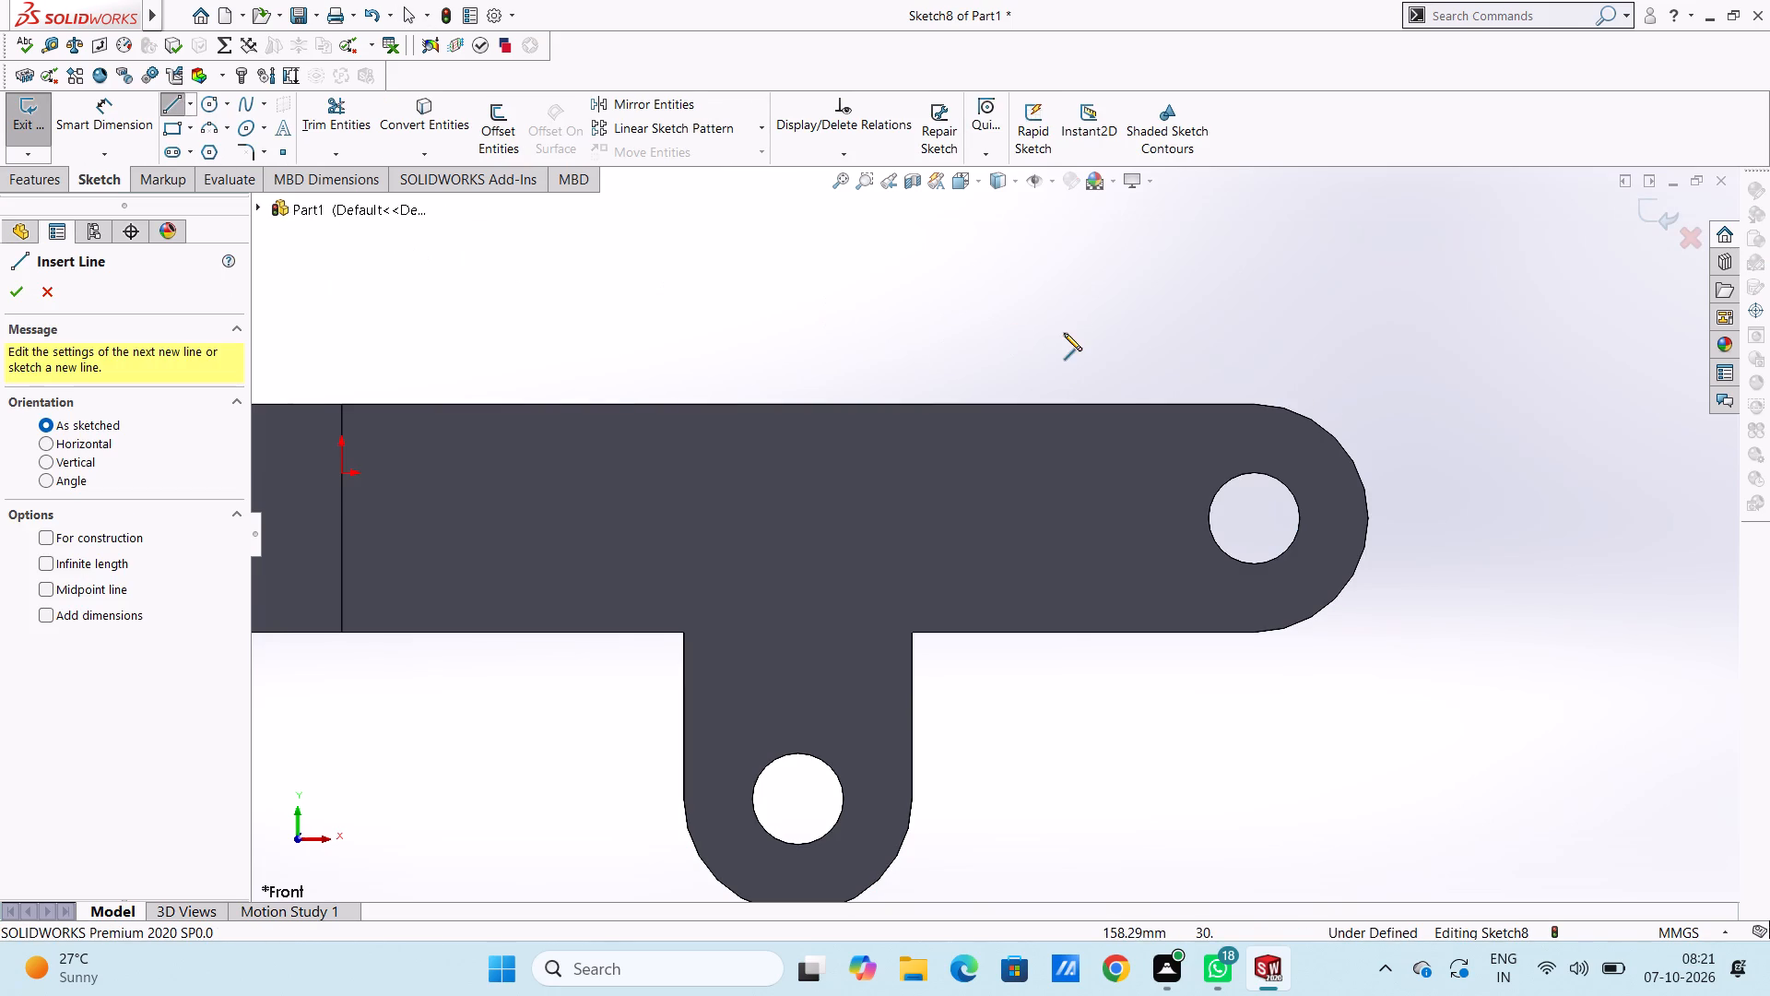
pyautogui.click(1255, 404)
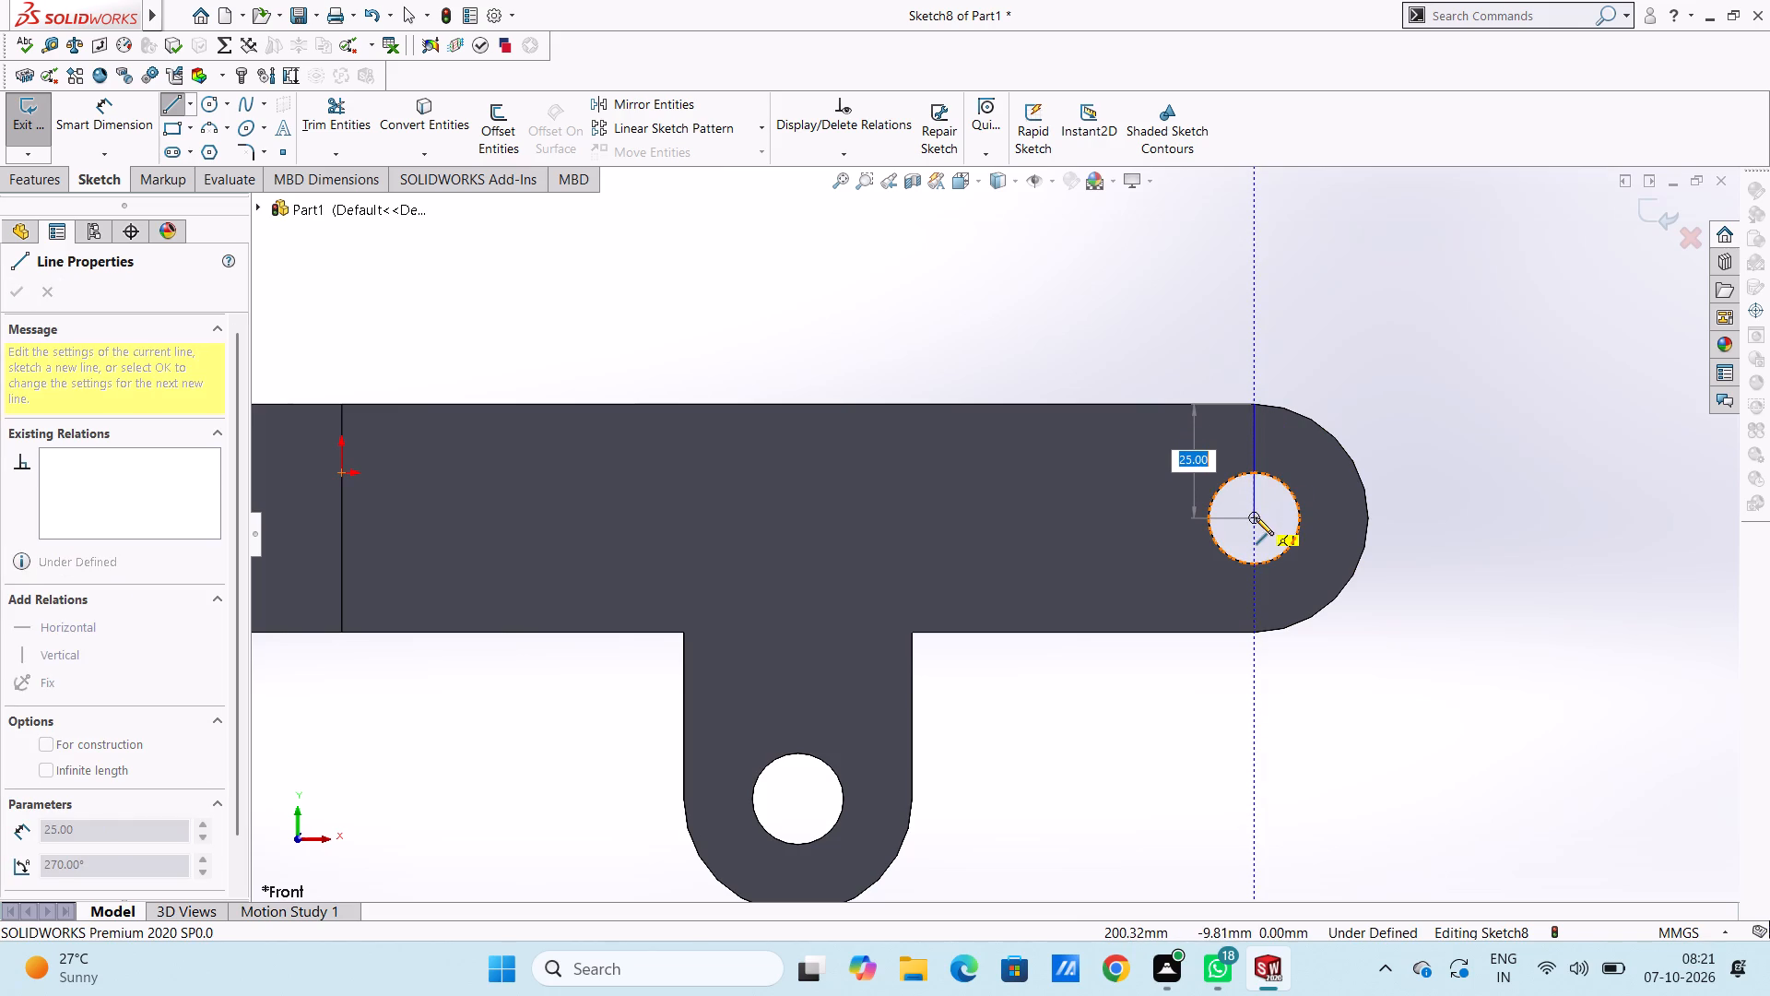
pyautogui.click(1256, 517)
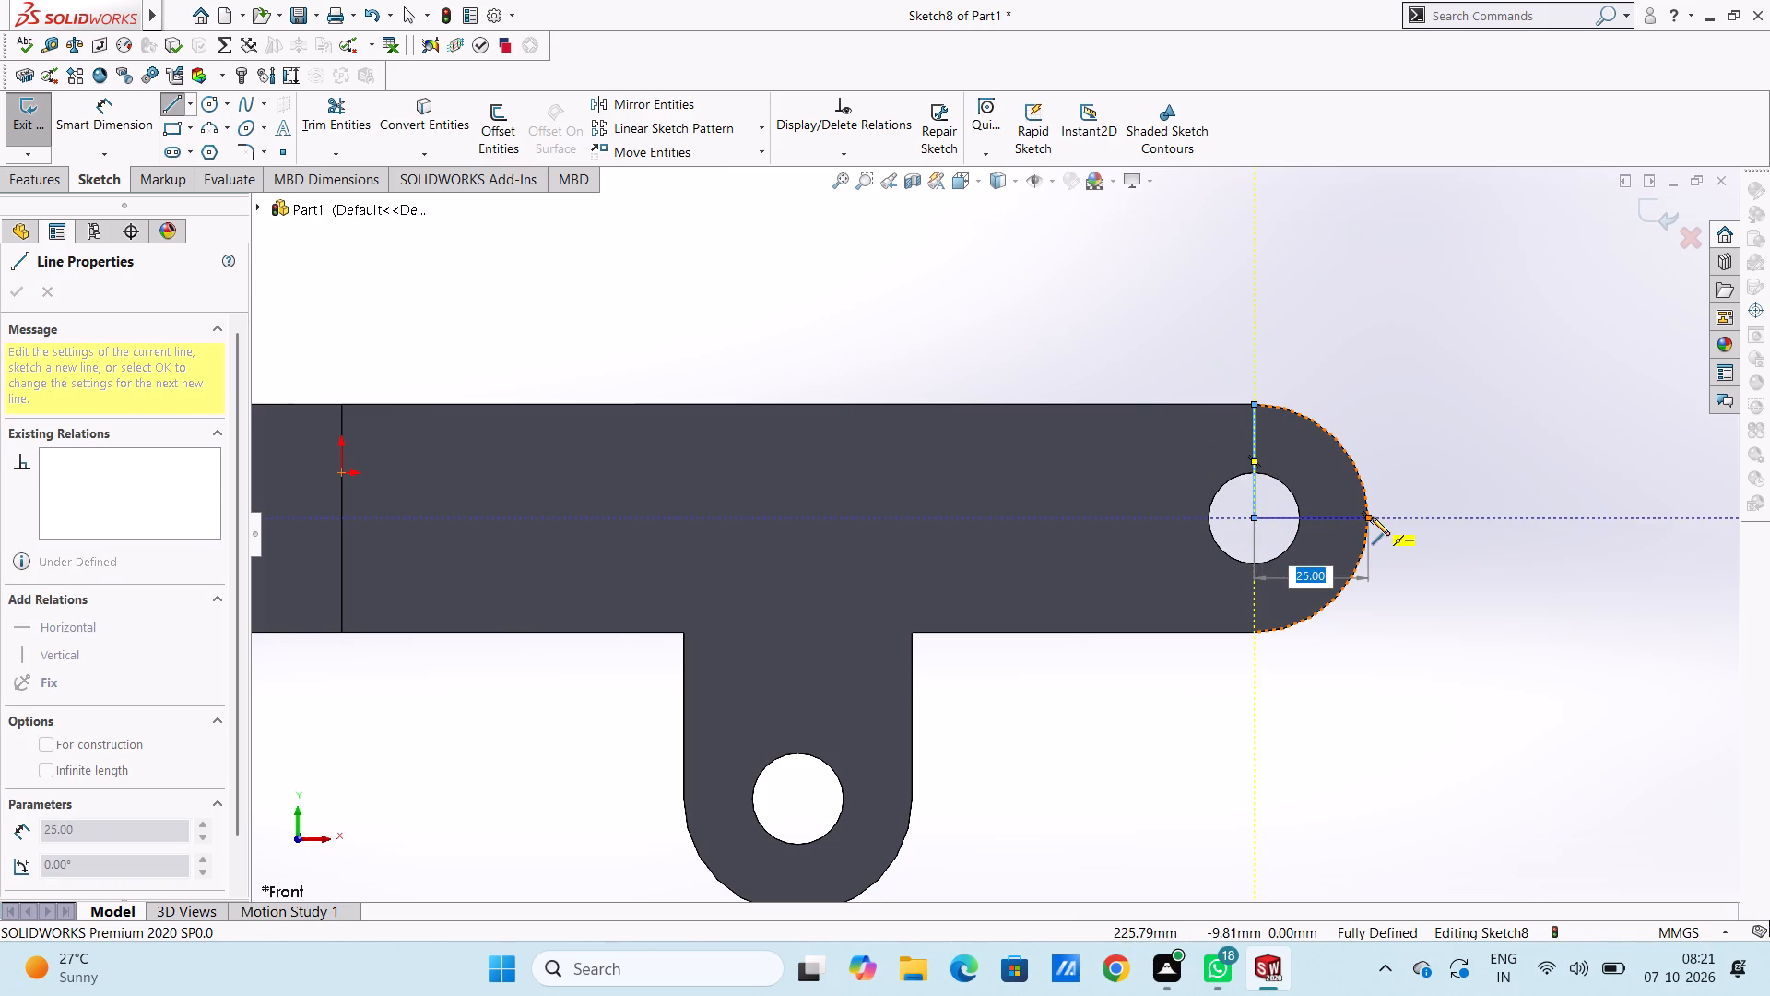
pyautogui.click(1372, 517)
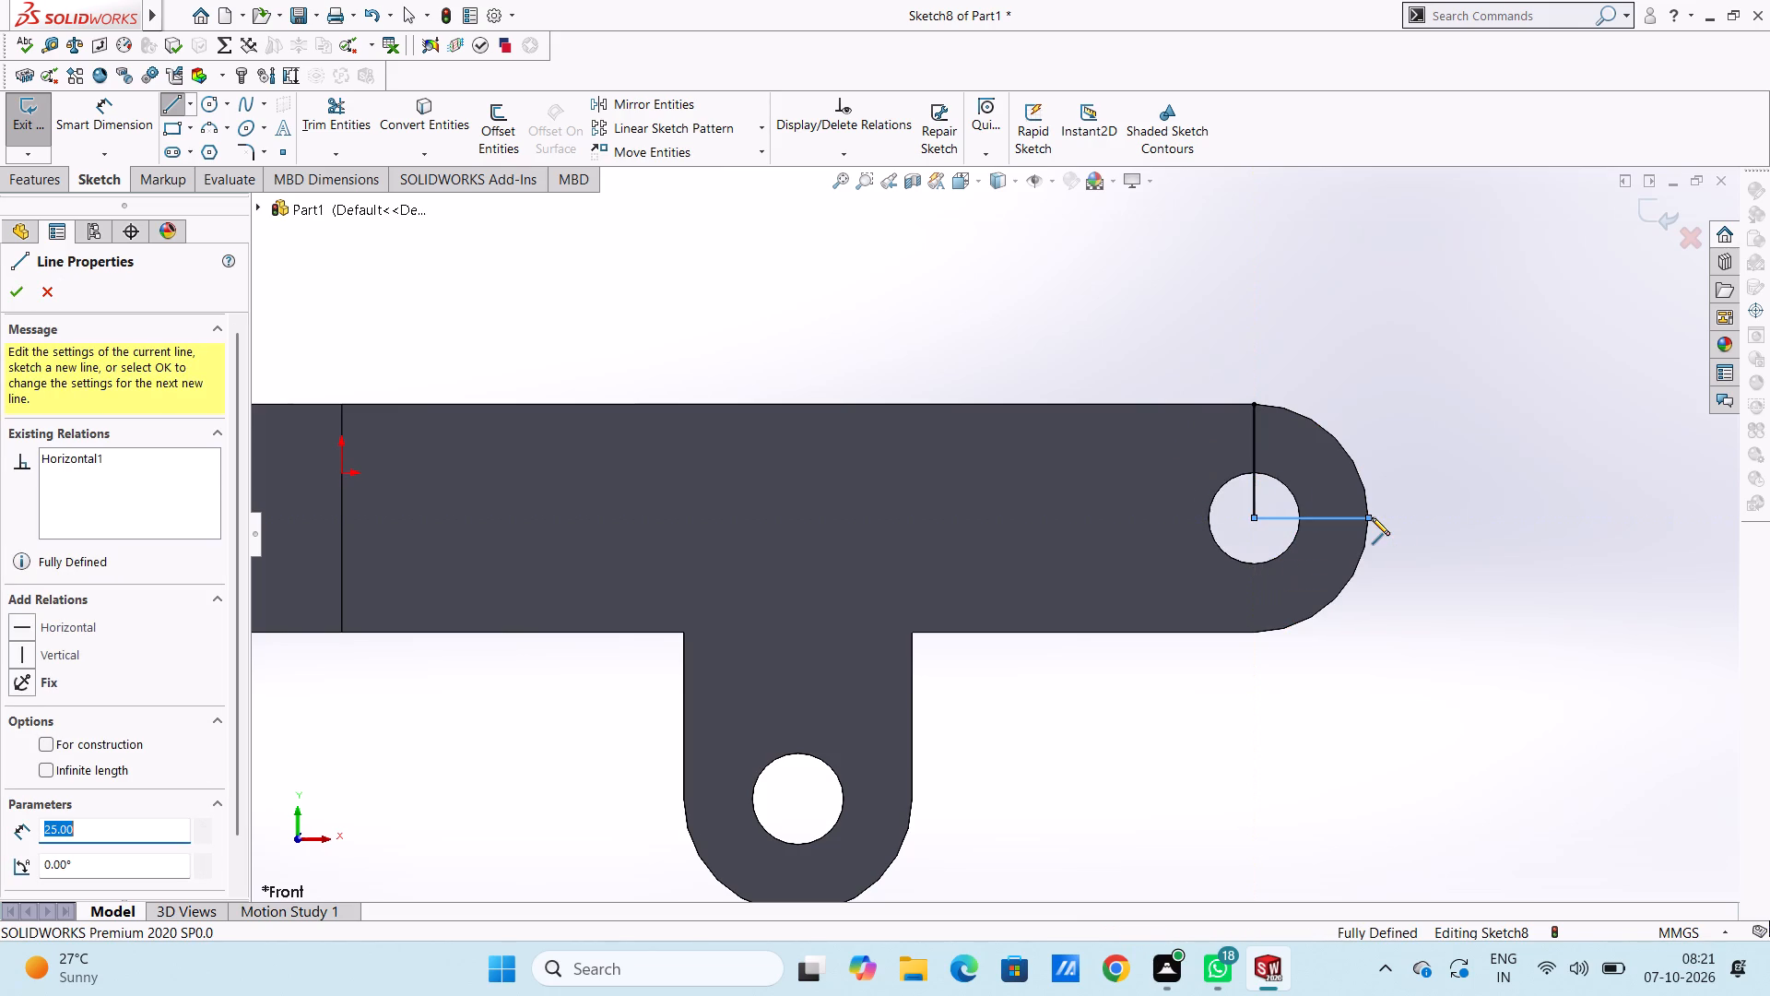
pyautogui.press('Escape')
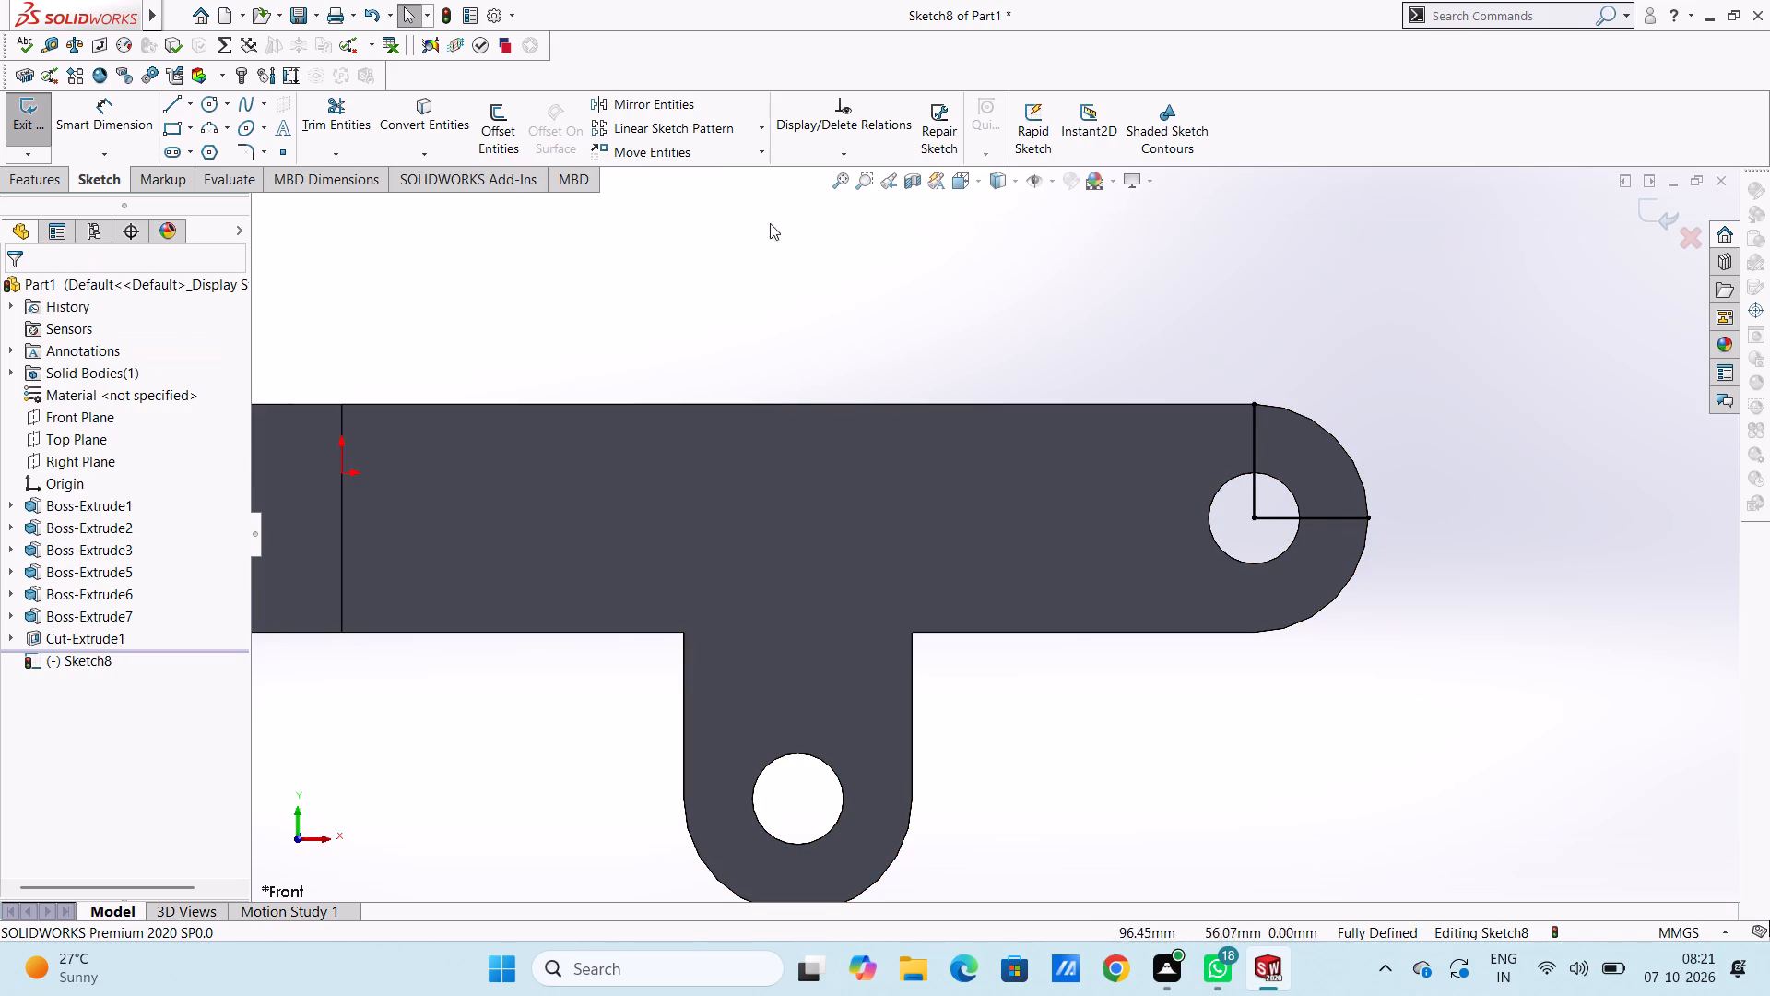
# Draw a three-point arc along the arm's rounded end and trim away its lower half to close a quarter-circle profile.
pyautogui.click(209, 134)
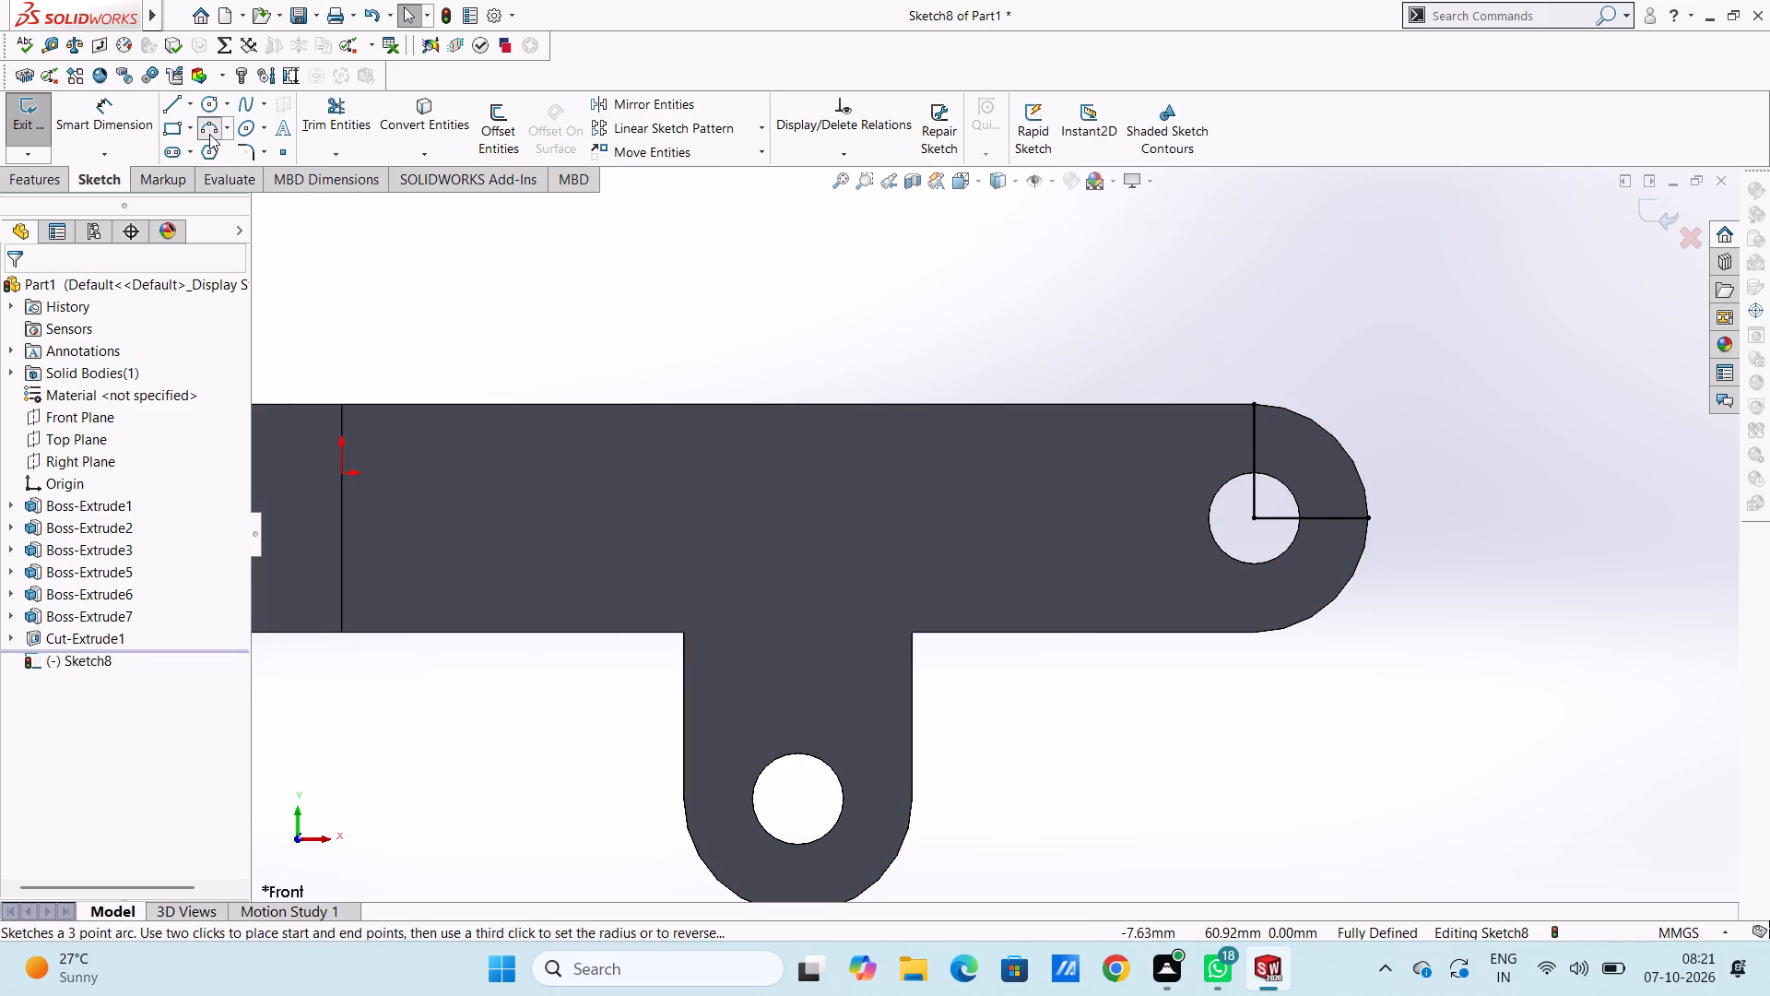
pyautogui.click(1257, 404)
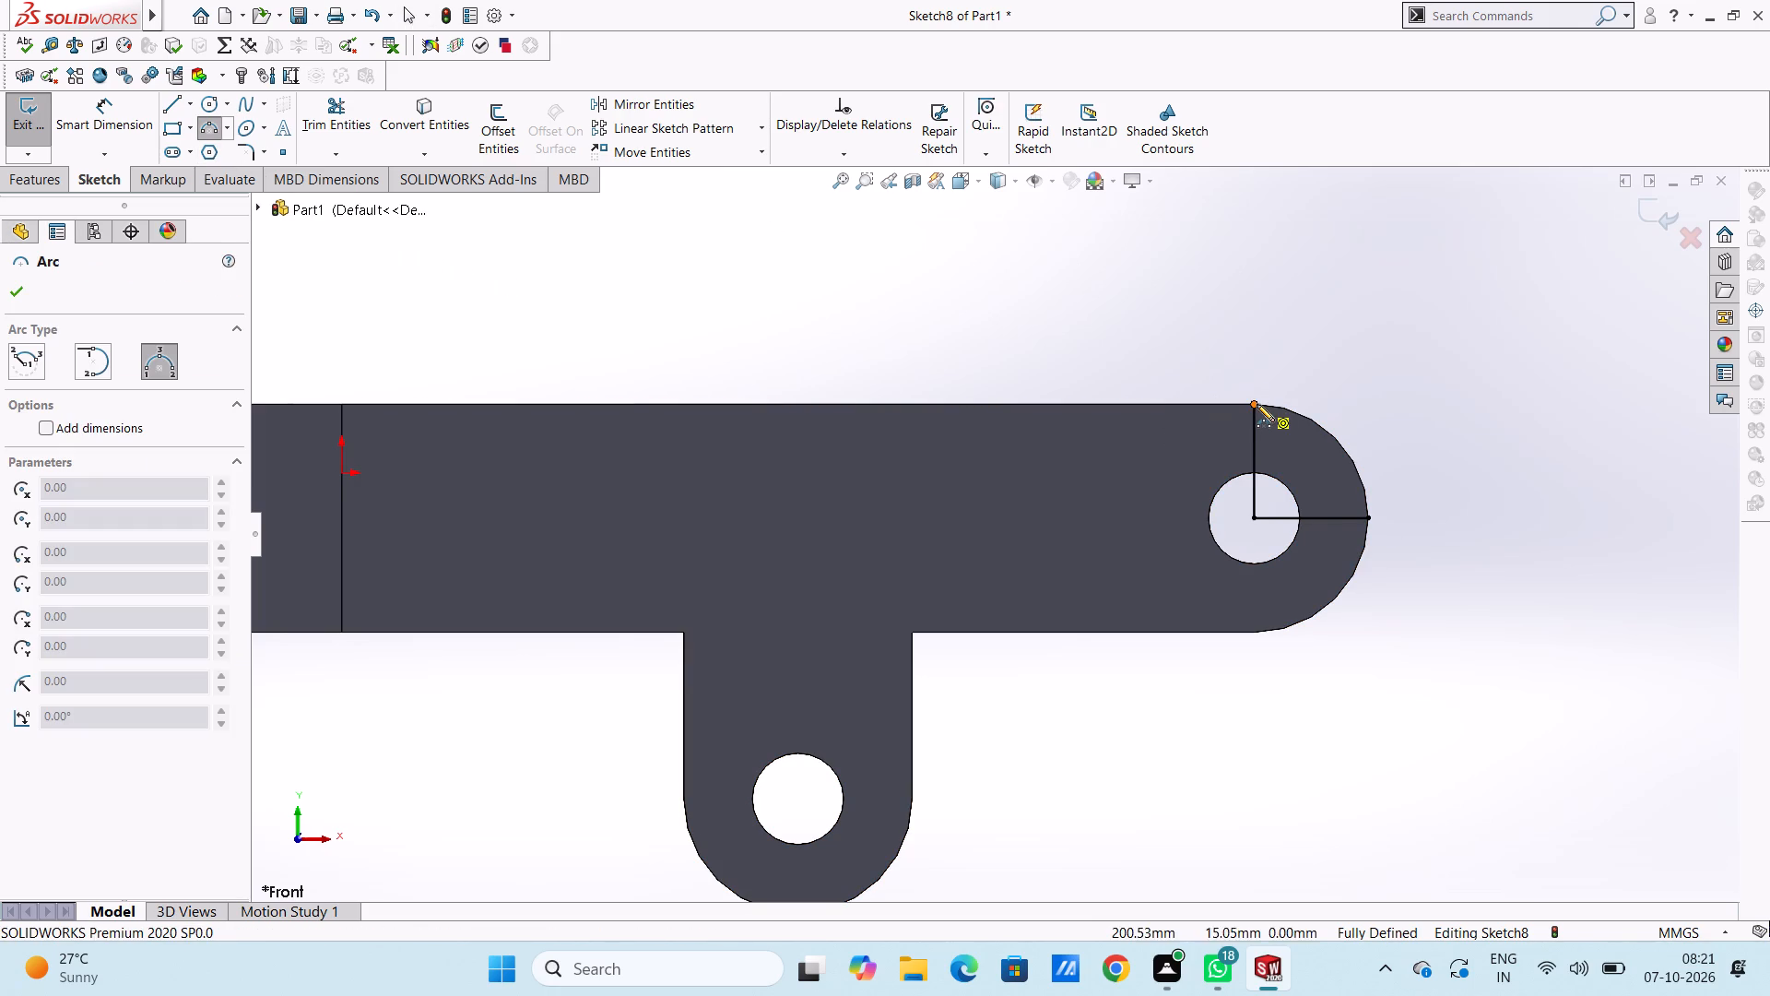
pyautogui.click(1256, 635)
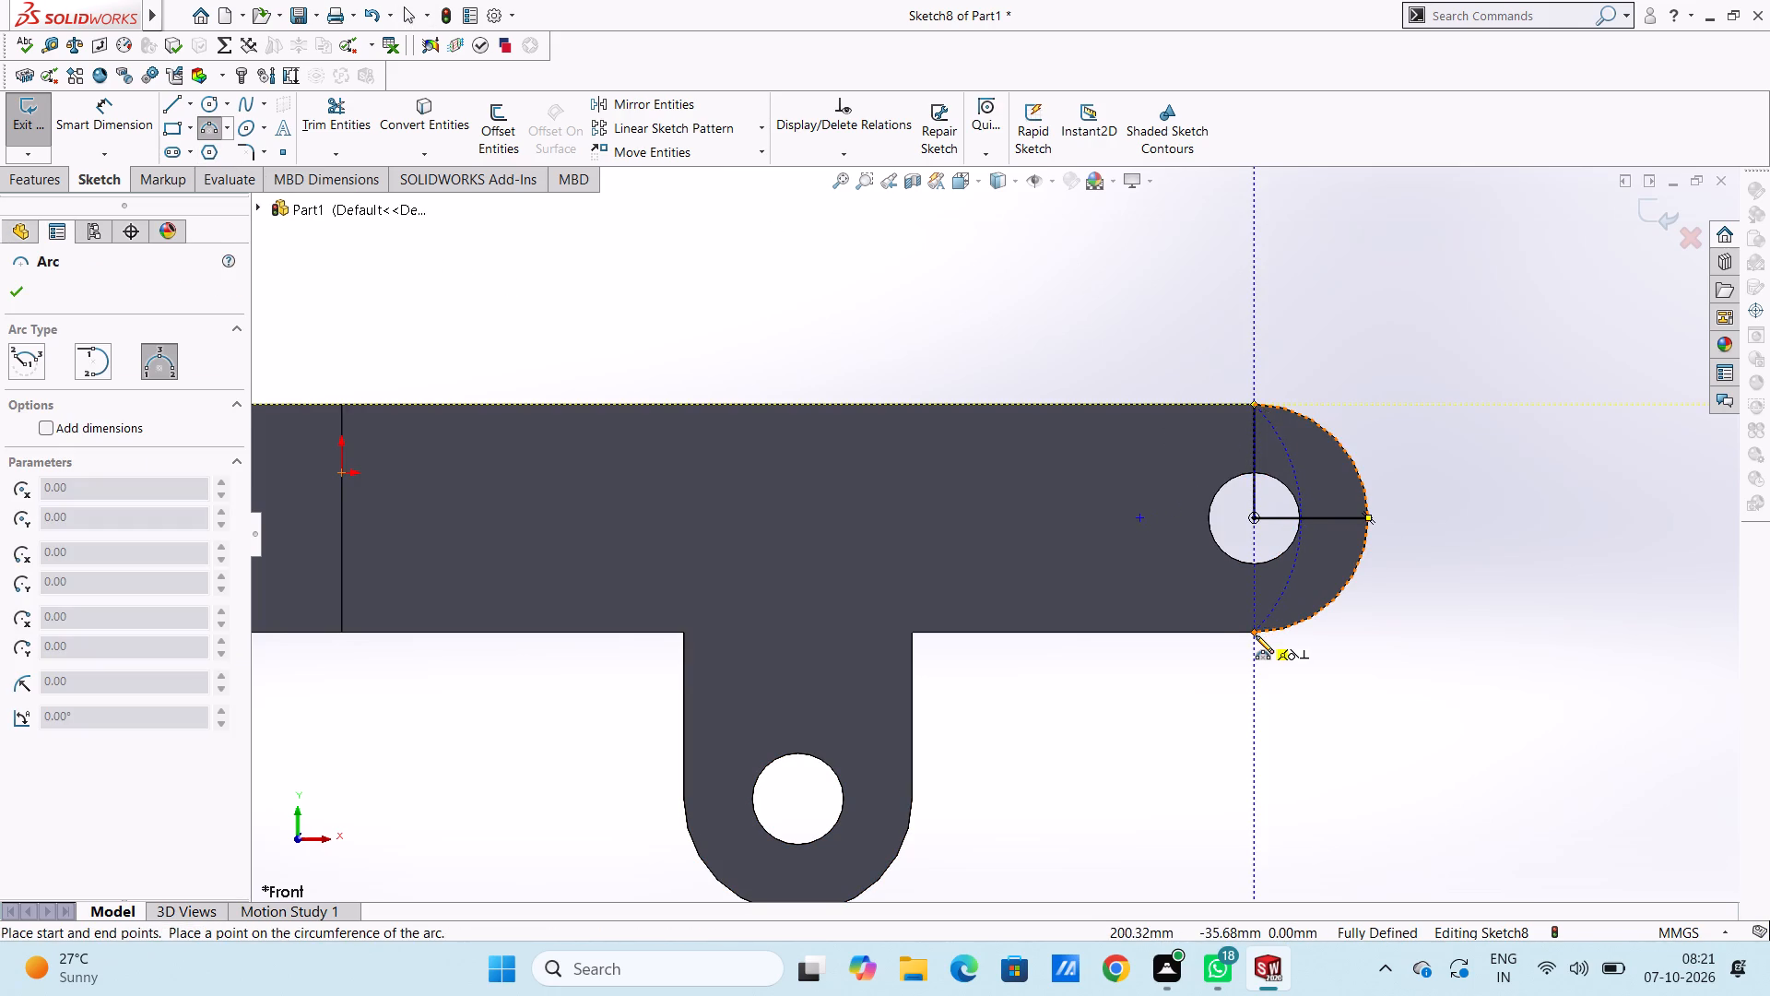
pyautogui.click(1370, 501)
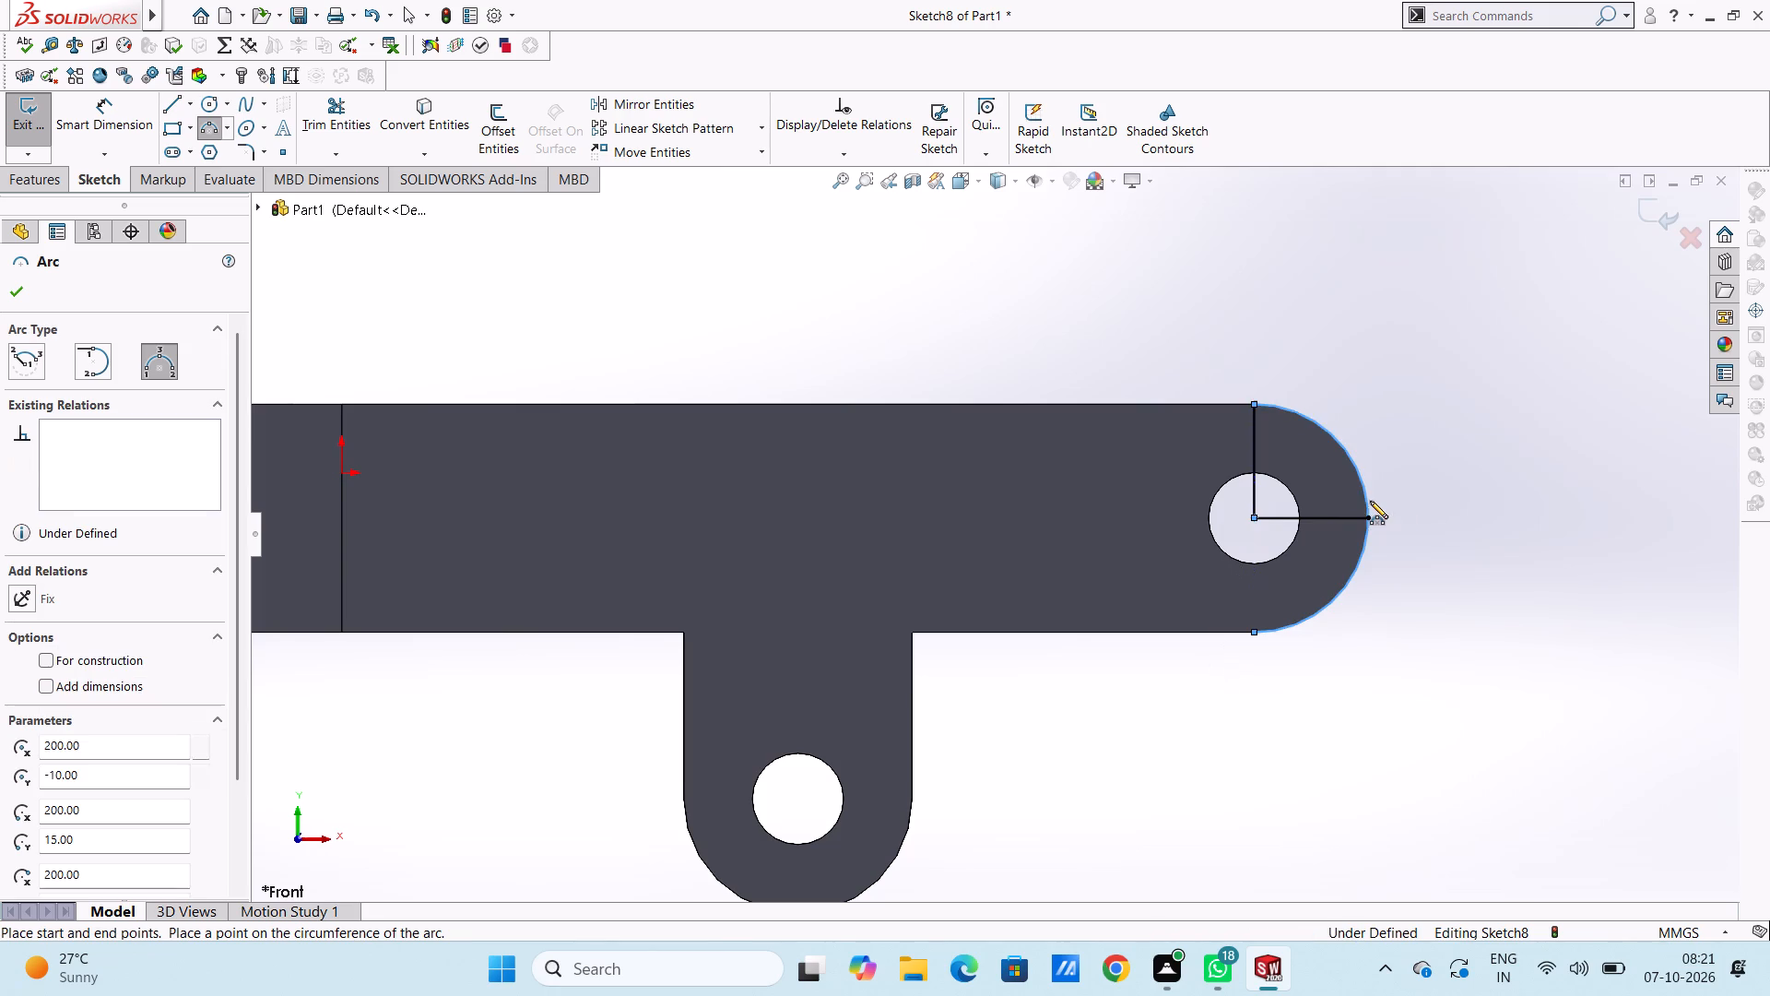
pyautogui.click(27, 293)
pyautogui.click(472, 286)
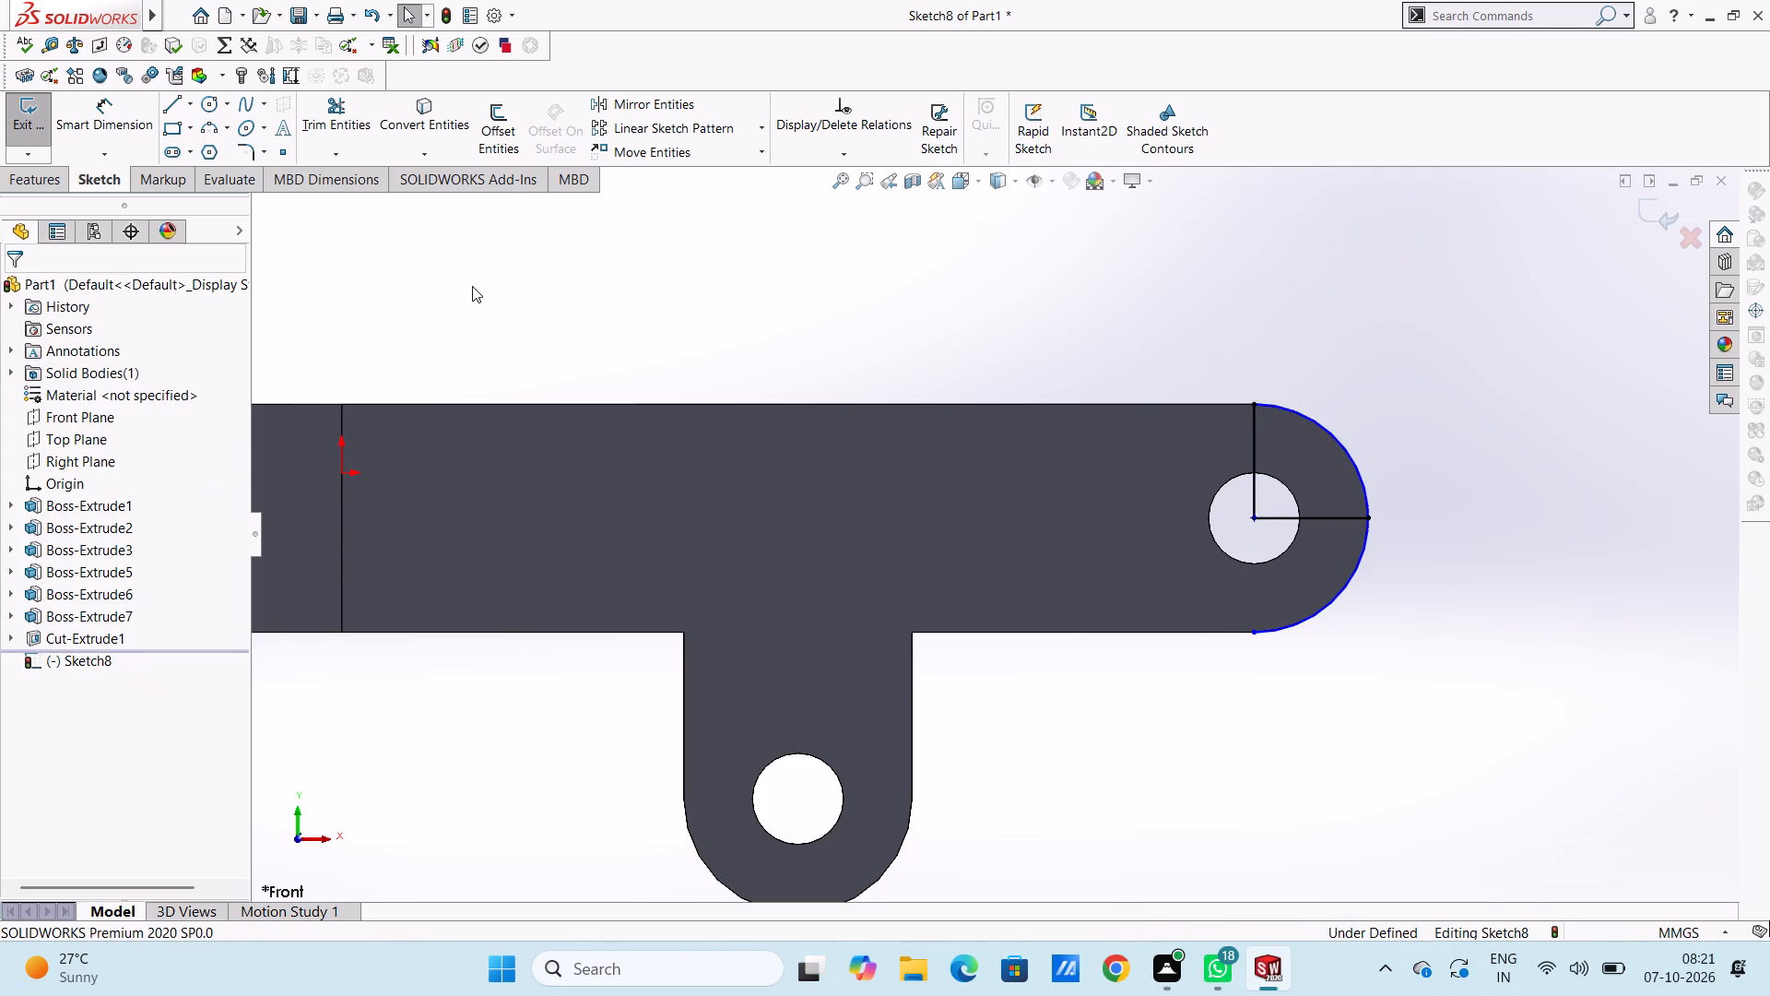
pyautogui.click(356, 116)
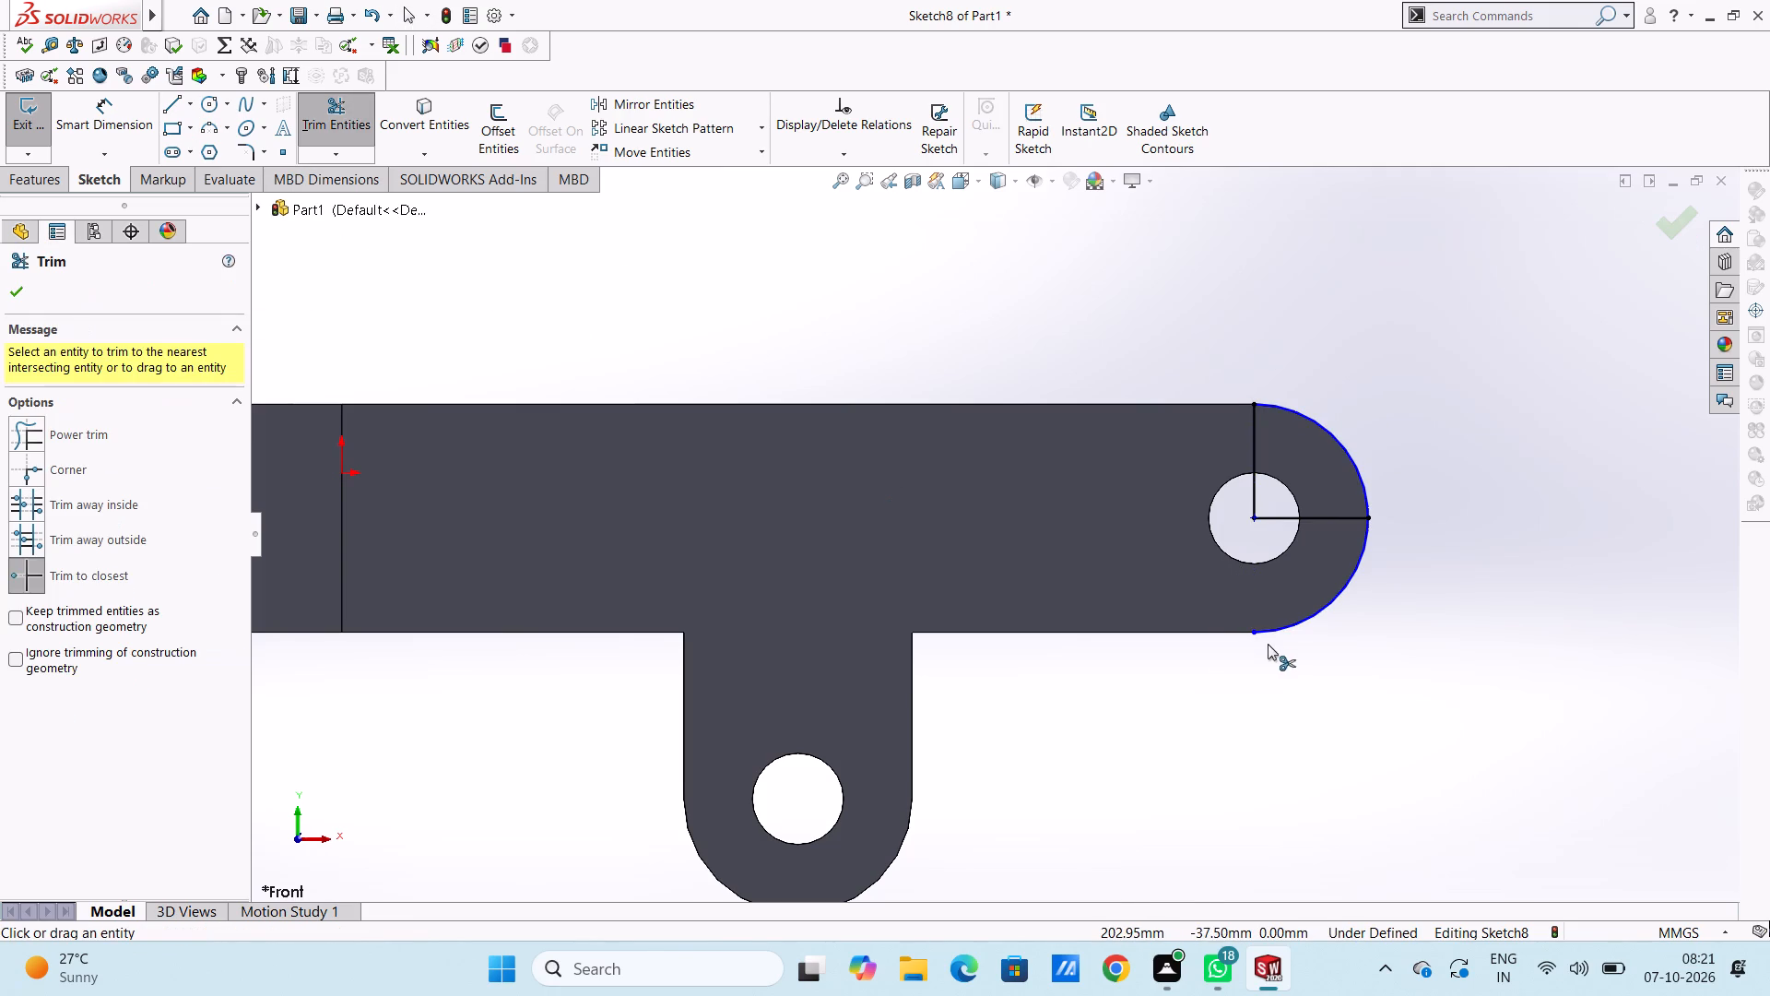
pyautogui.click(1269, 628)
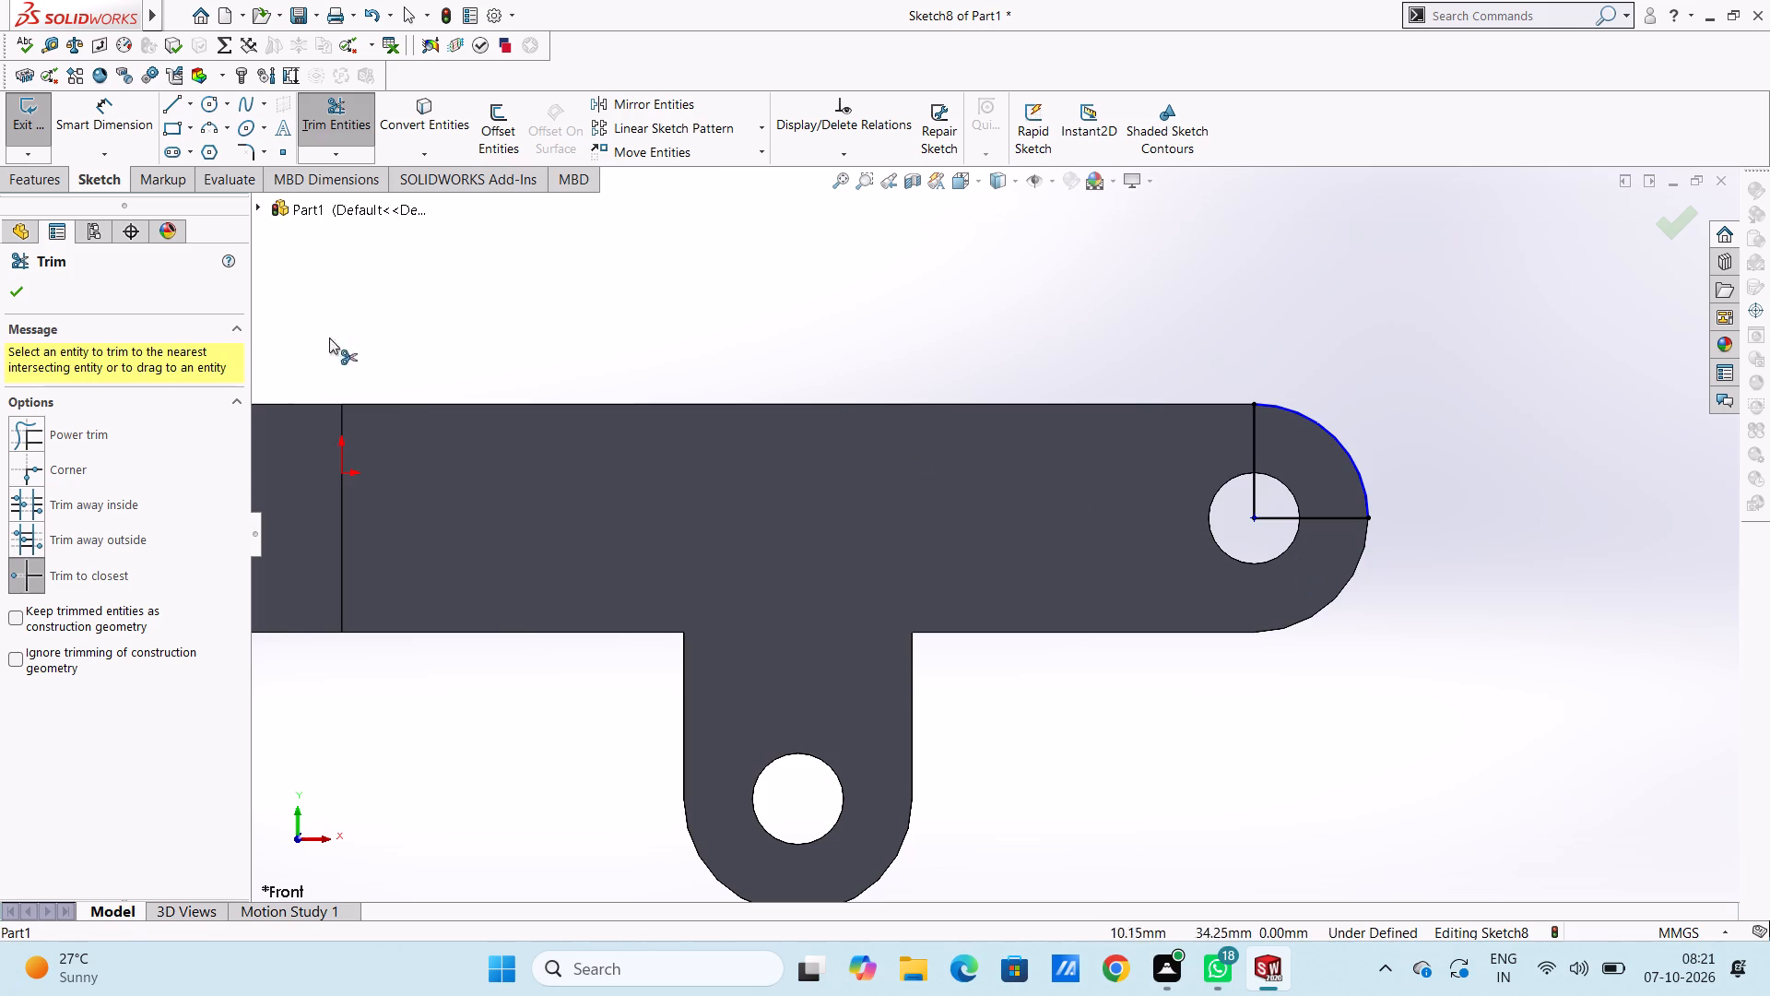
pyautogui.click(14, 289)
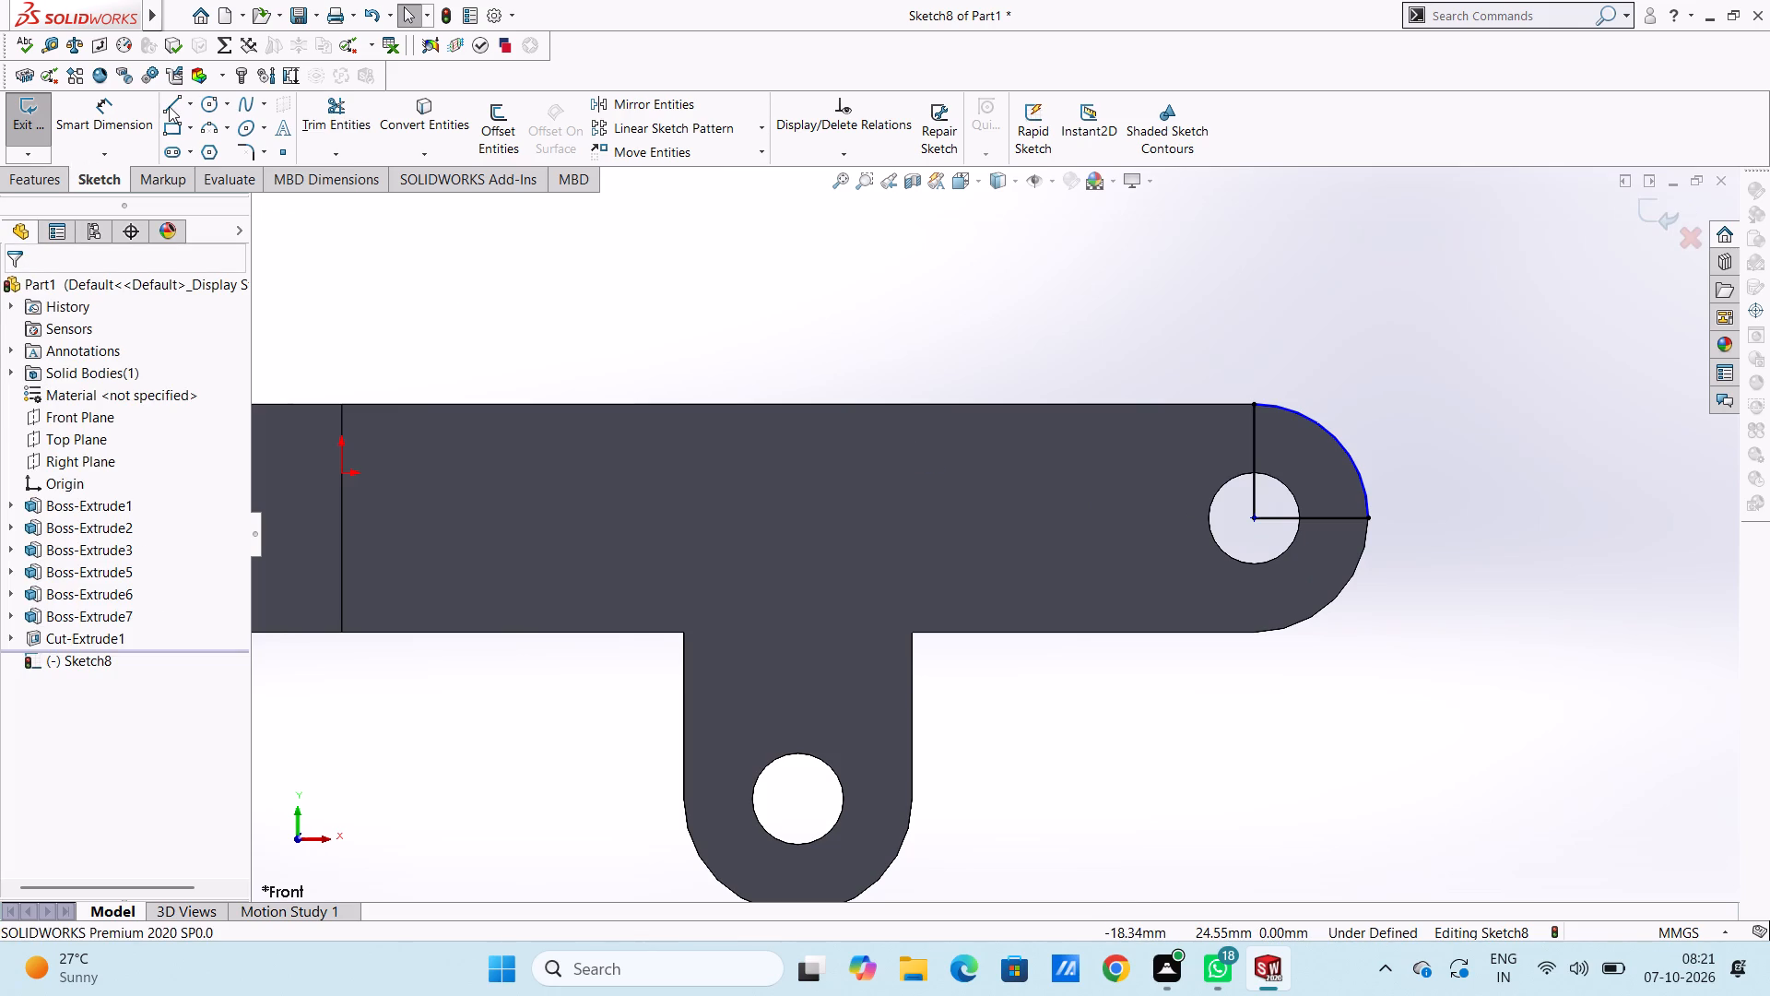
# Dimension the radius of the quarter arc at the front arm's rounded end.
pyautogui.click(123, 125)
pyautogui.click(1300, 417)
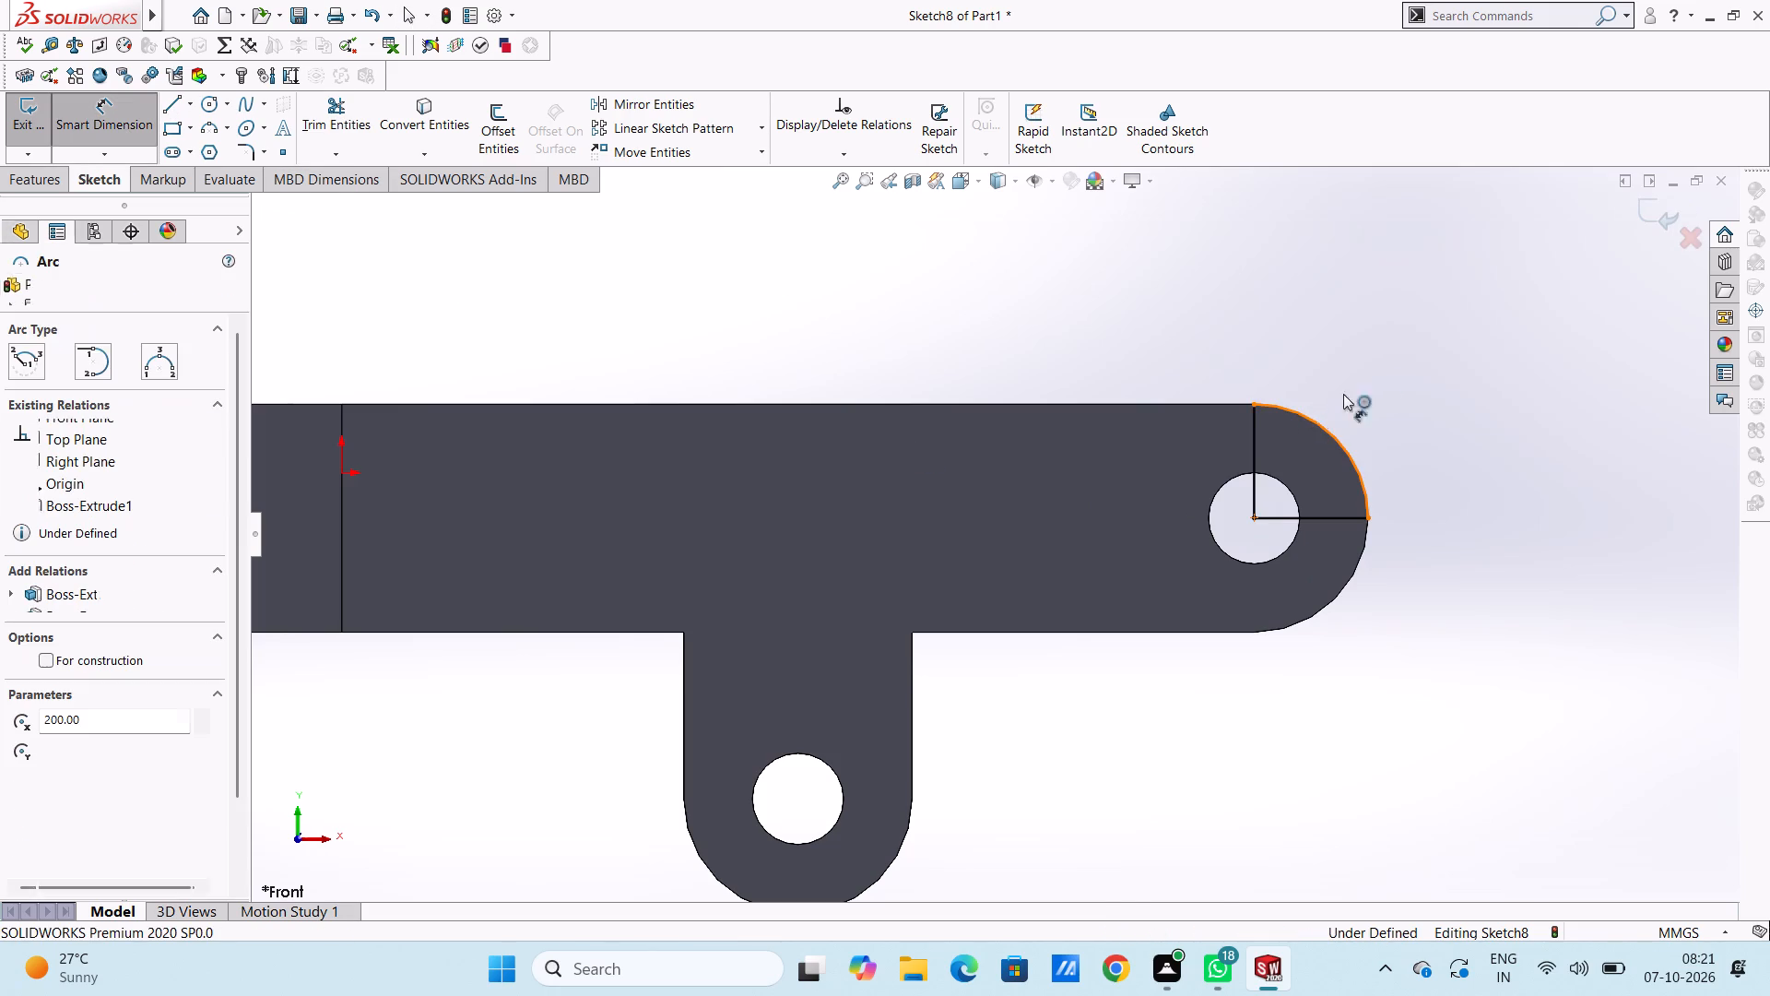
pyautogui.click(1466, 322)
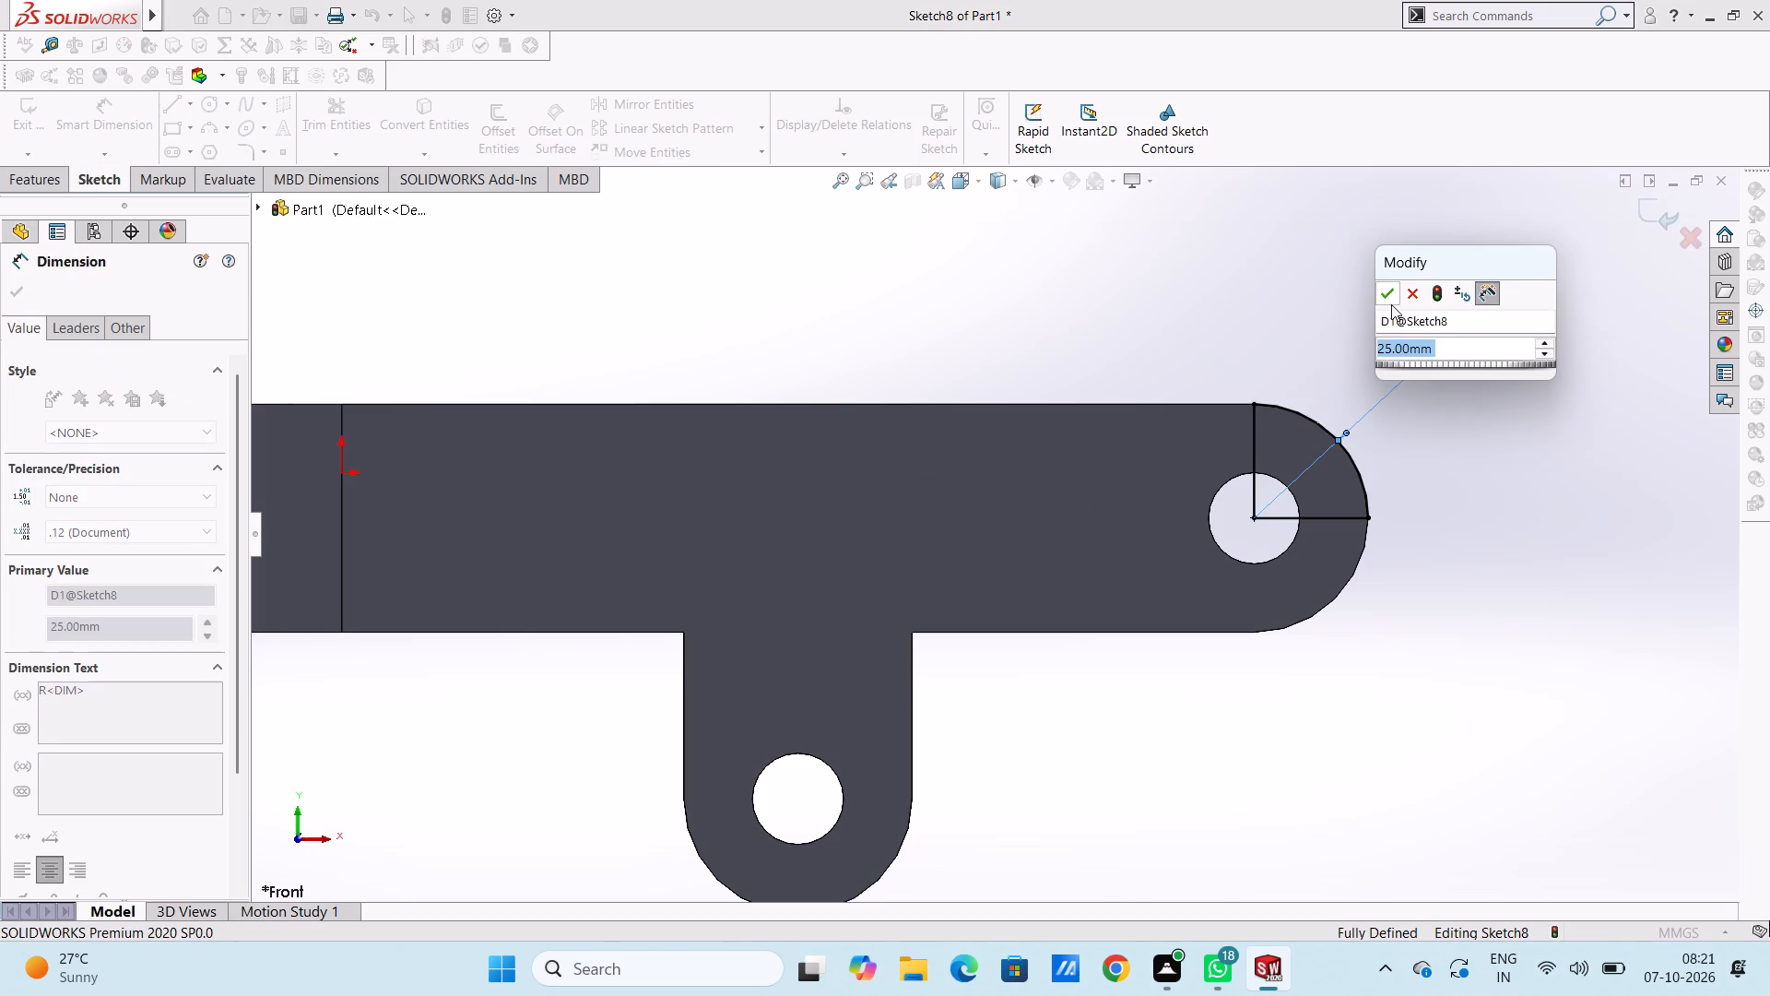
pyautogui.click(1391, 304)
pyautogui.click(1386, 300)
pyautogui.scroll(4, 1386, 300)
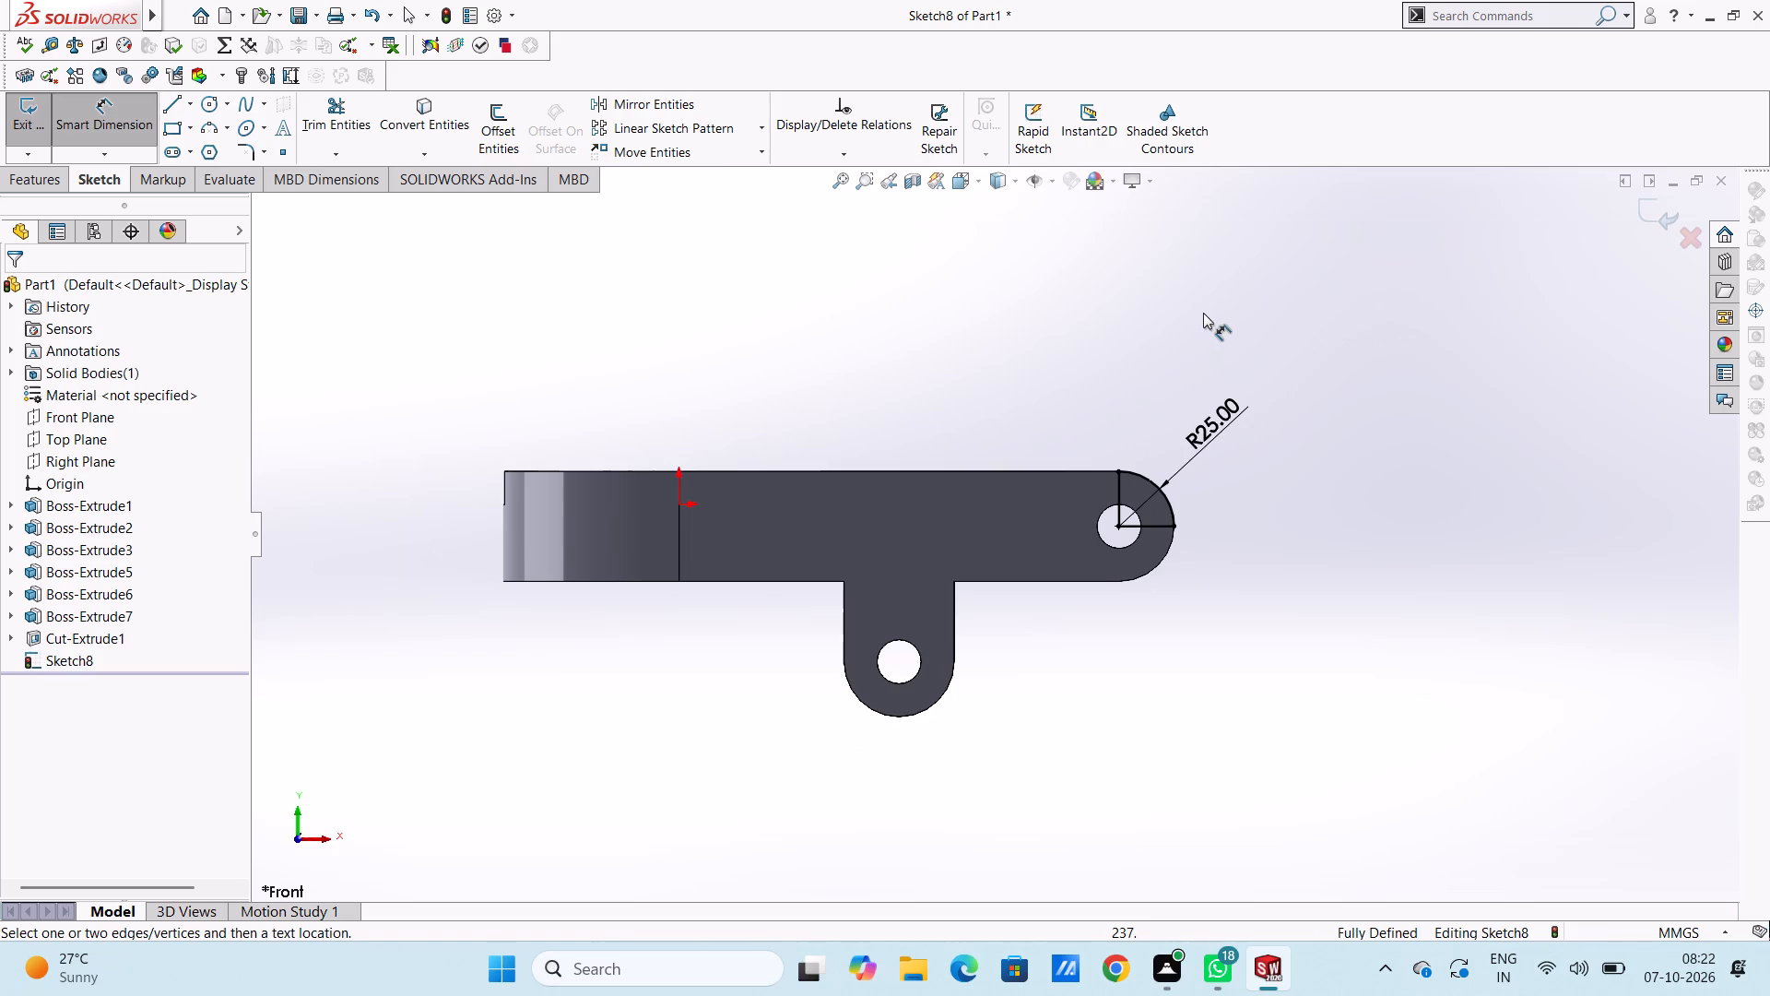
pyautogui.moveTo(1203, 313); pyautogui.dragTo(1132, 387, button='middle')
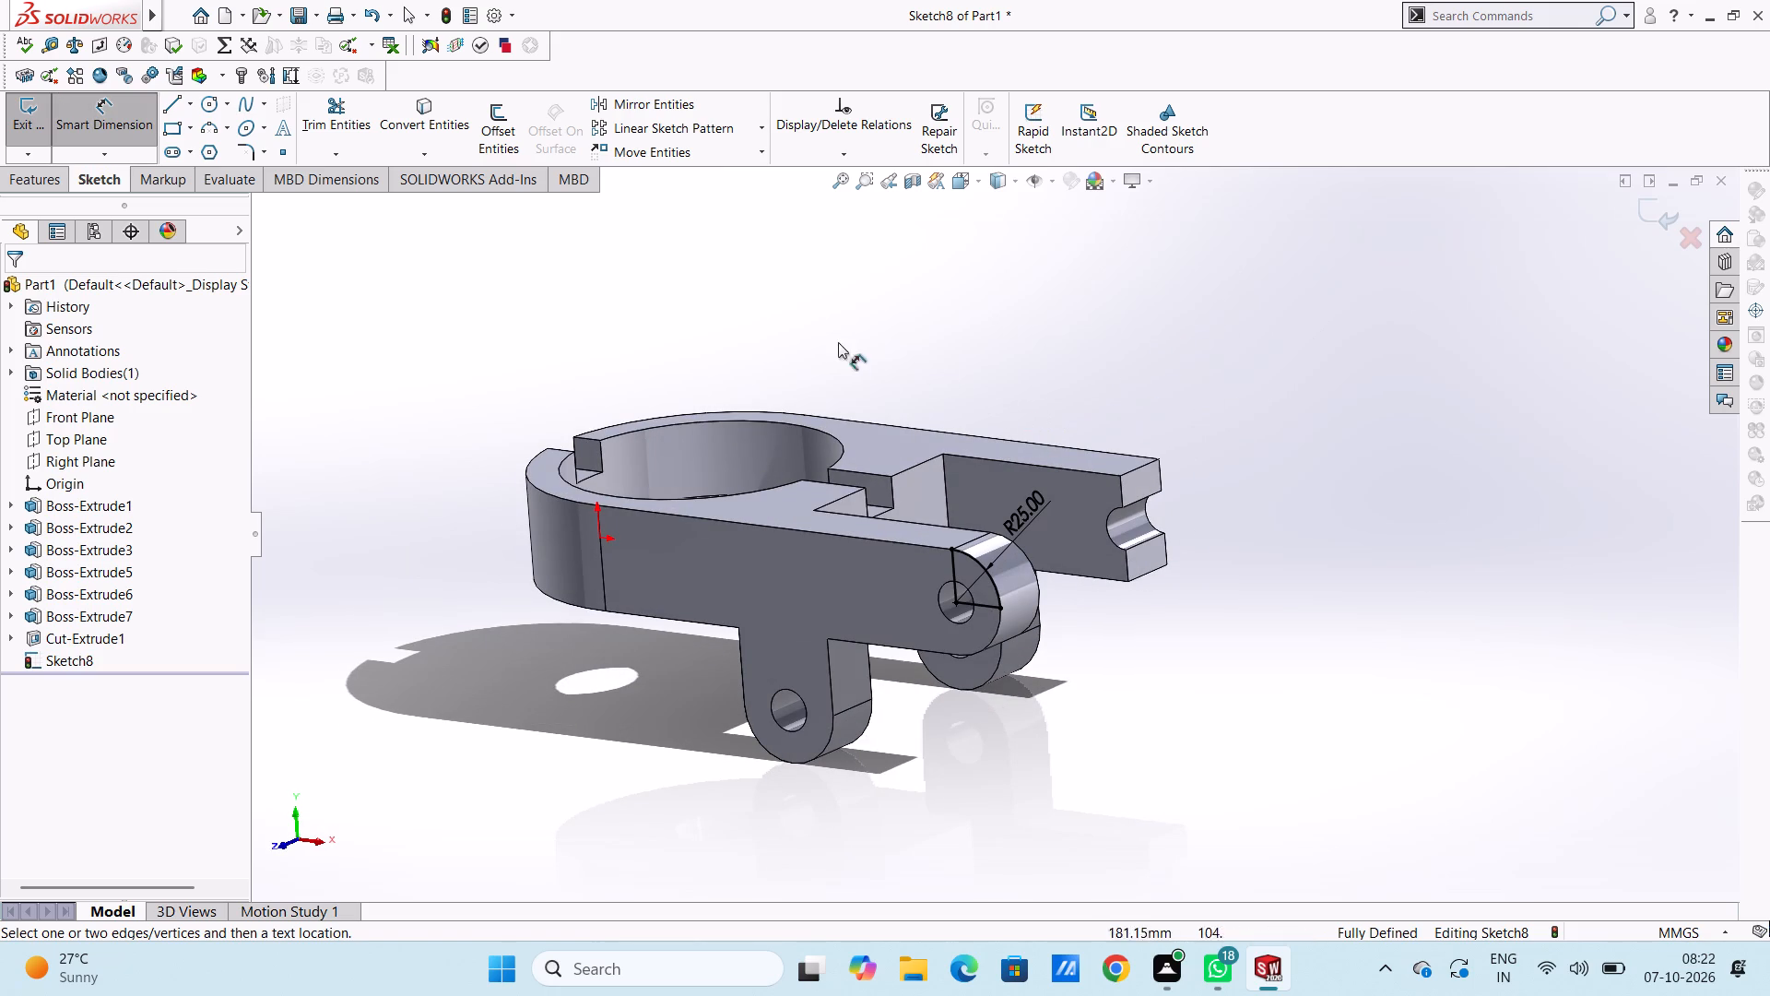
pyautogui.click(88, 120)
# Cut-extrude the quarter-circle profile to a blind depth of 200 mm, removing the upper outer quarter of the rounded arm end.
pyautogui.click(41, 179)
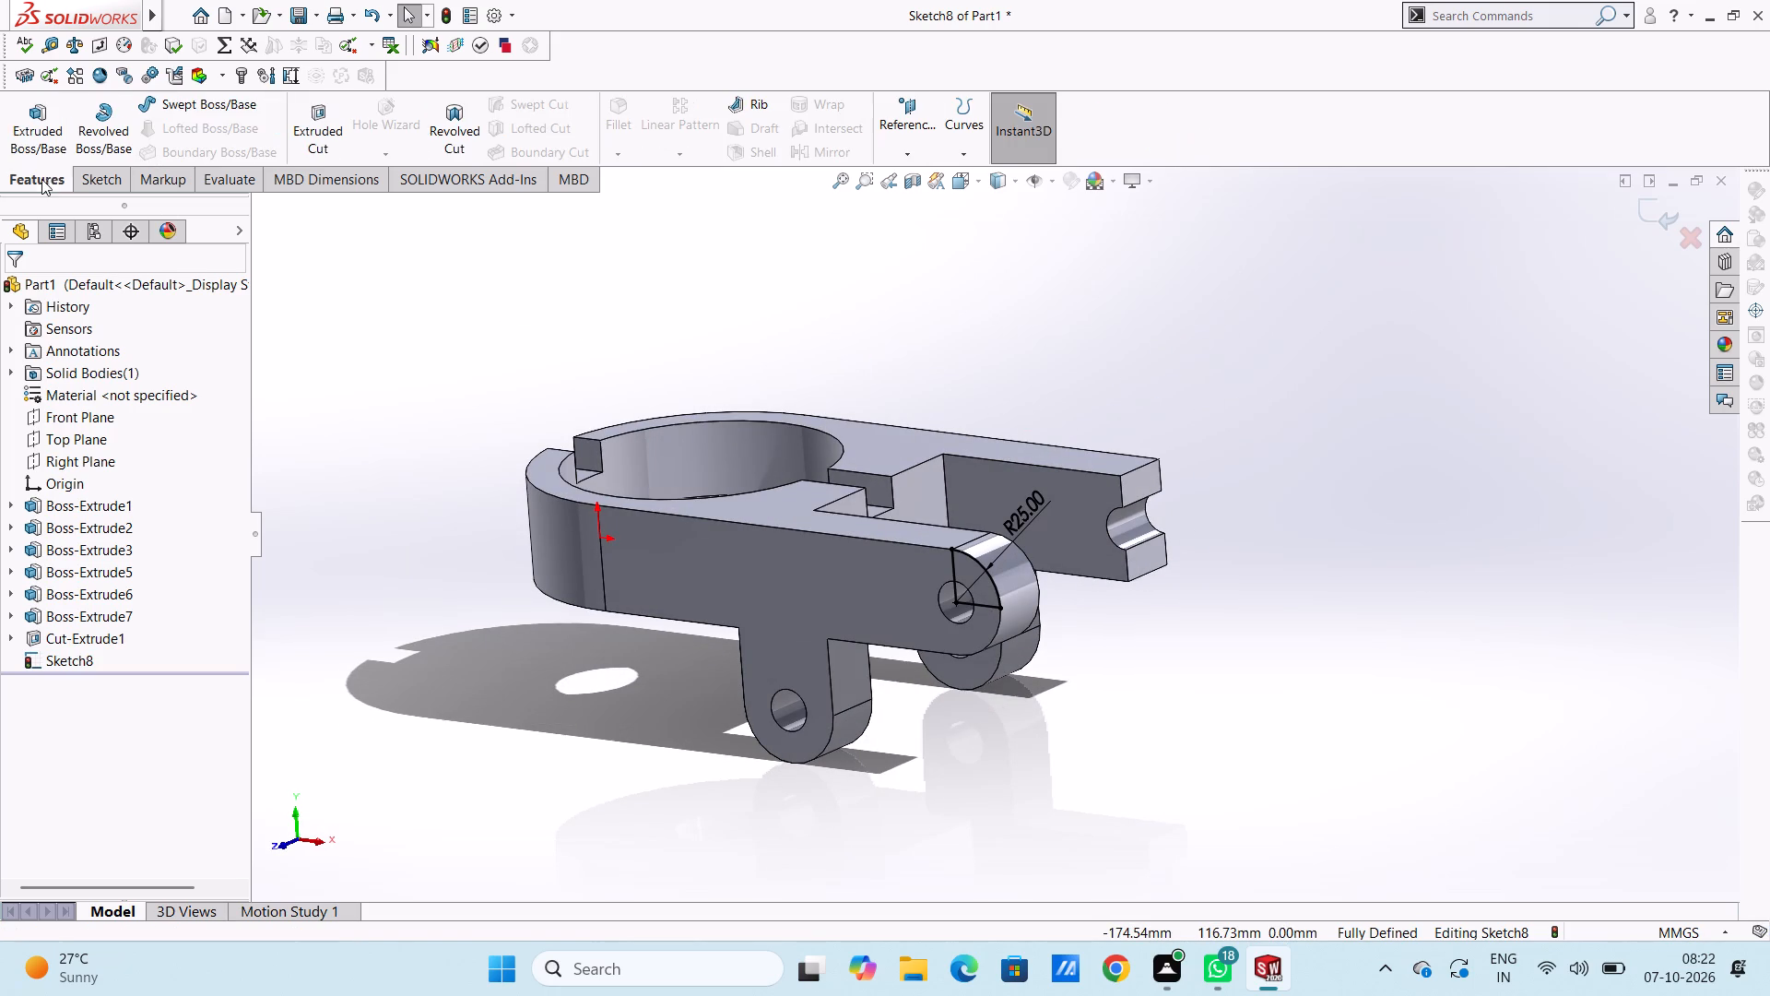
pyautogui.click(317, 120)
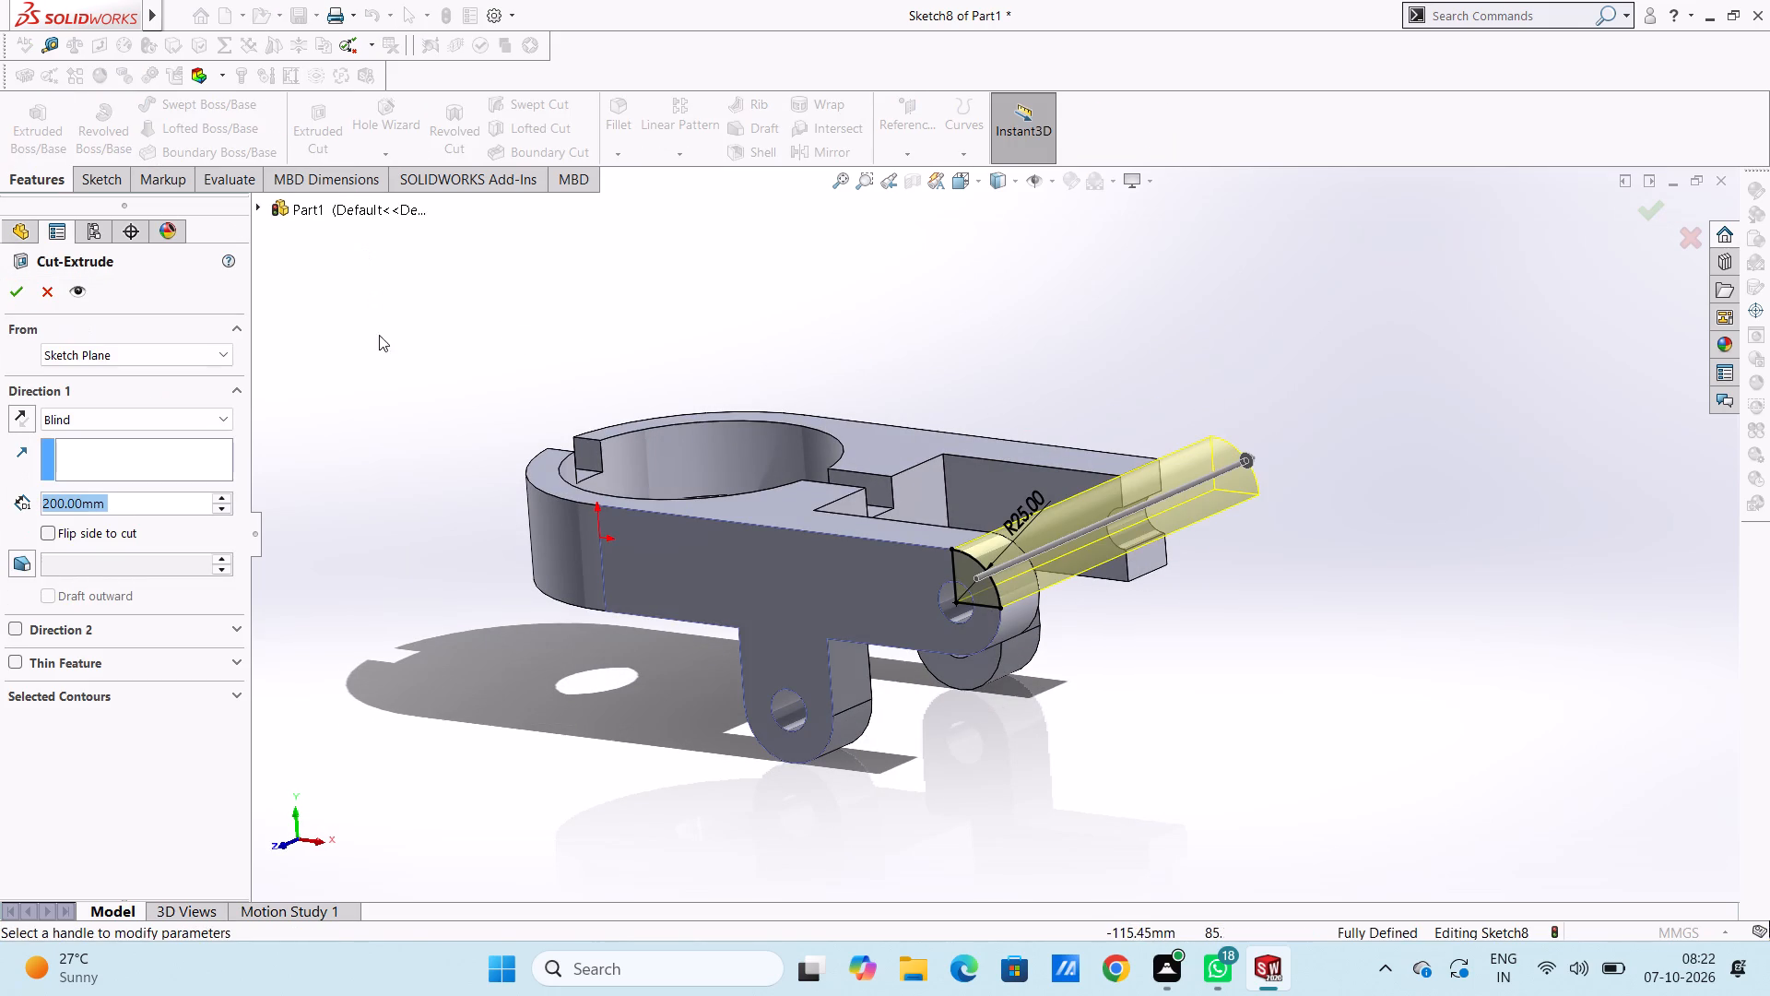
pyautogui.click(21, 294)
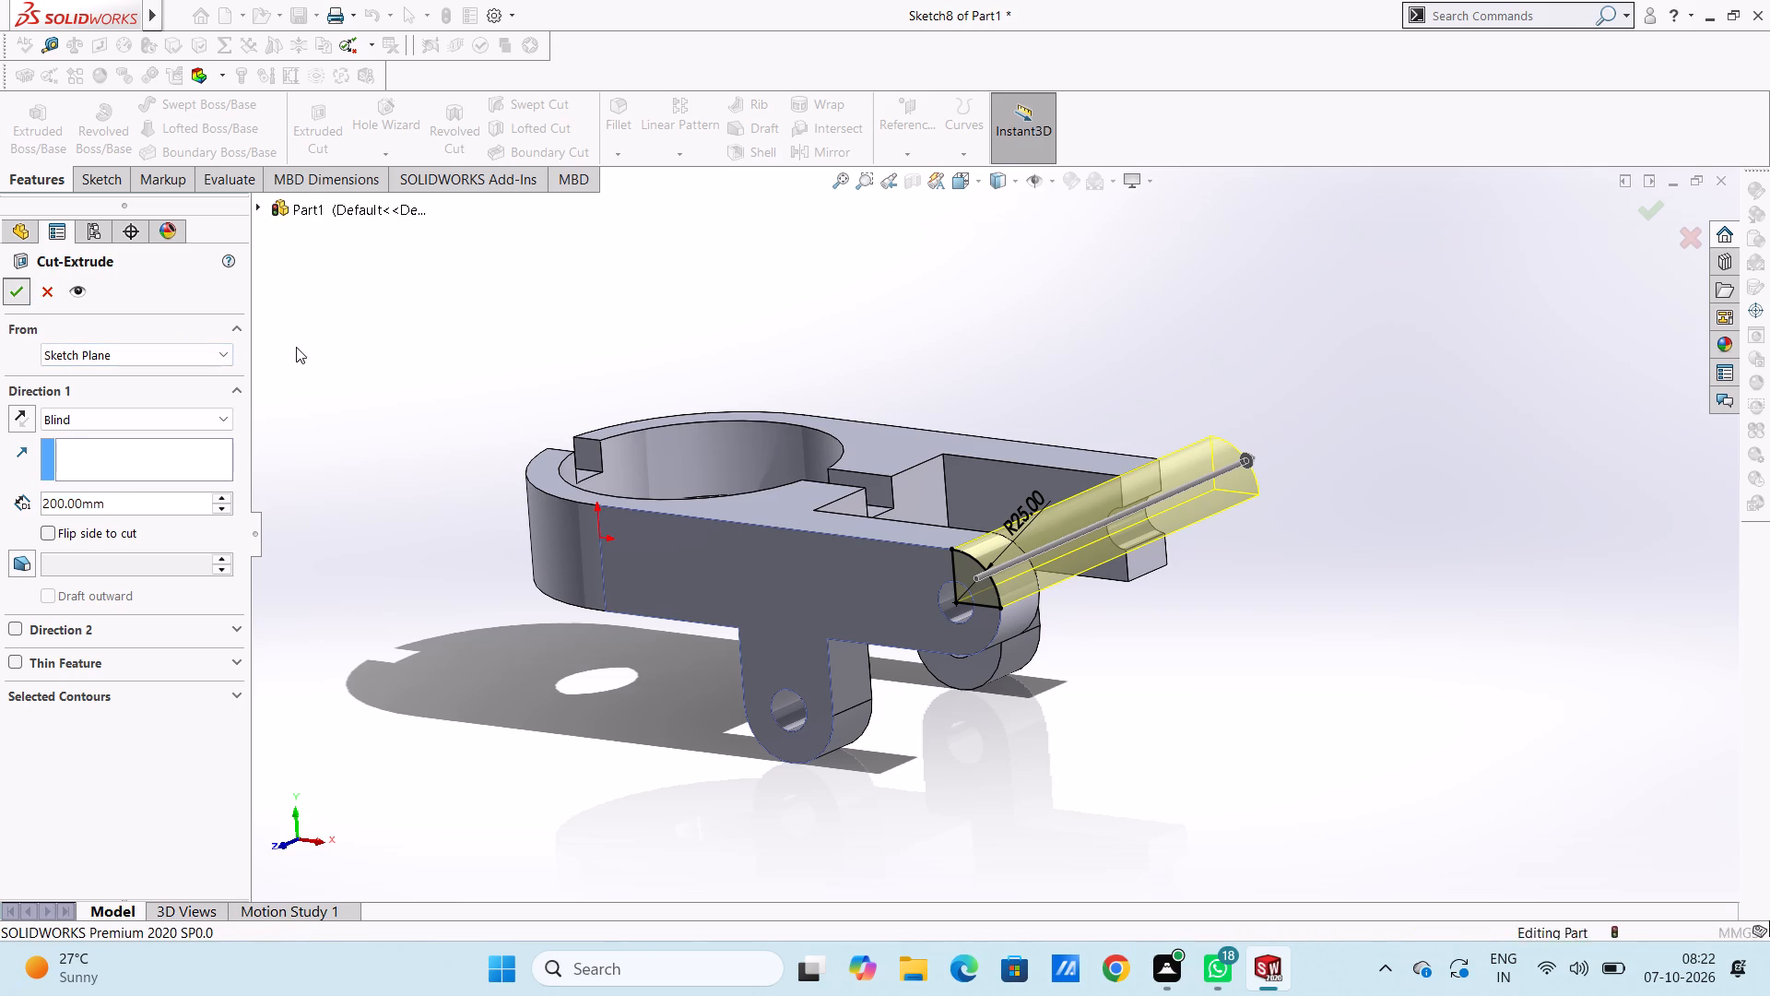
pyautogui.click(317, 338)
# Examine the opened arm ends, bore and lugs from several angles and in the front view.
pyautogui.moveTo(423, 353); pyautogui.dragTo(432, 358, button='middle')
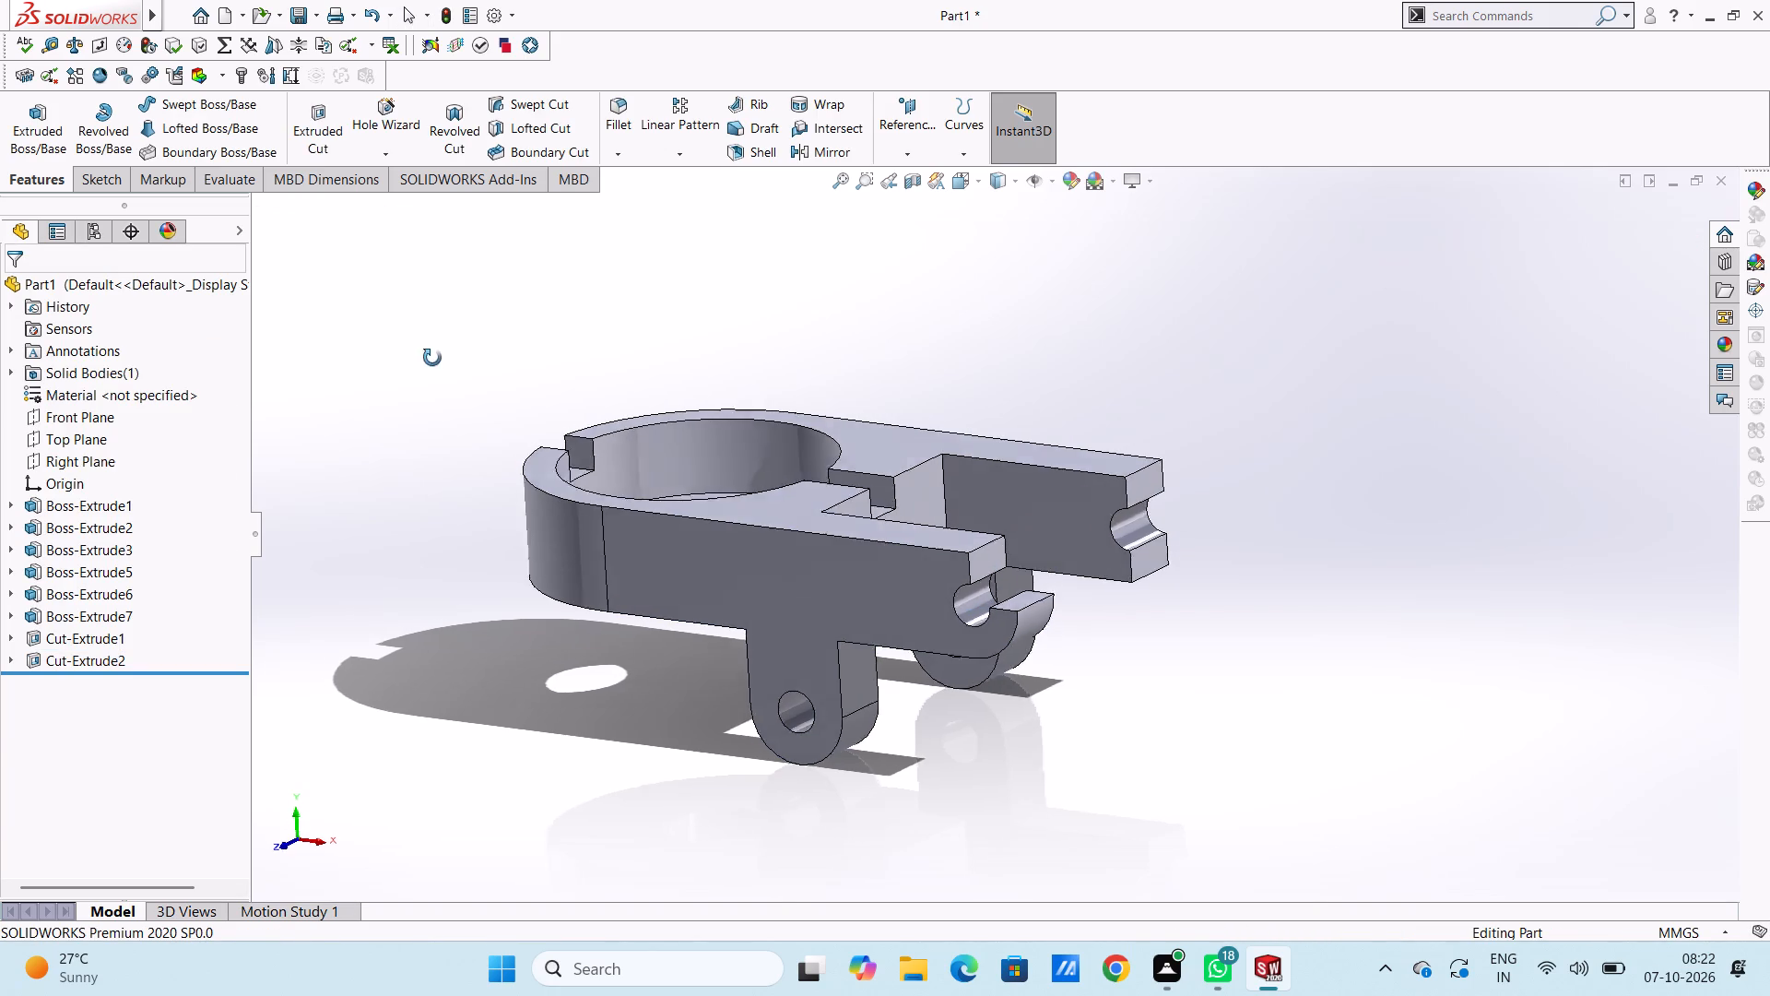
pyautogui.moveTo(432, 358); pyautogui.dragTo(440, 334, button='middle')
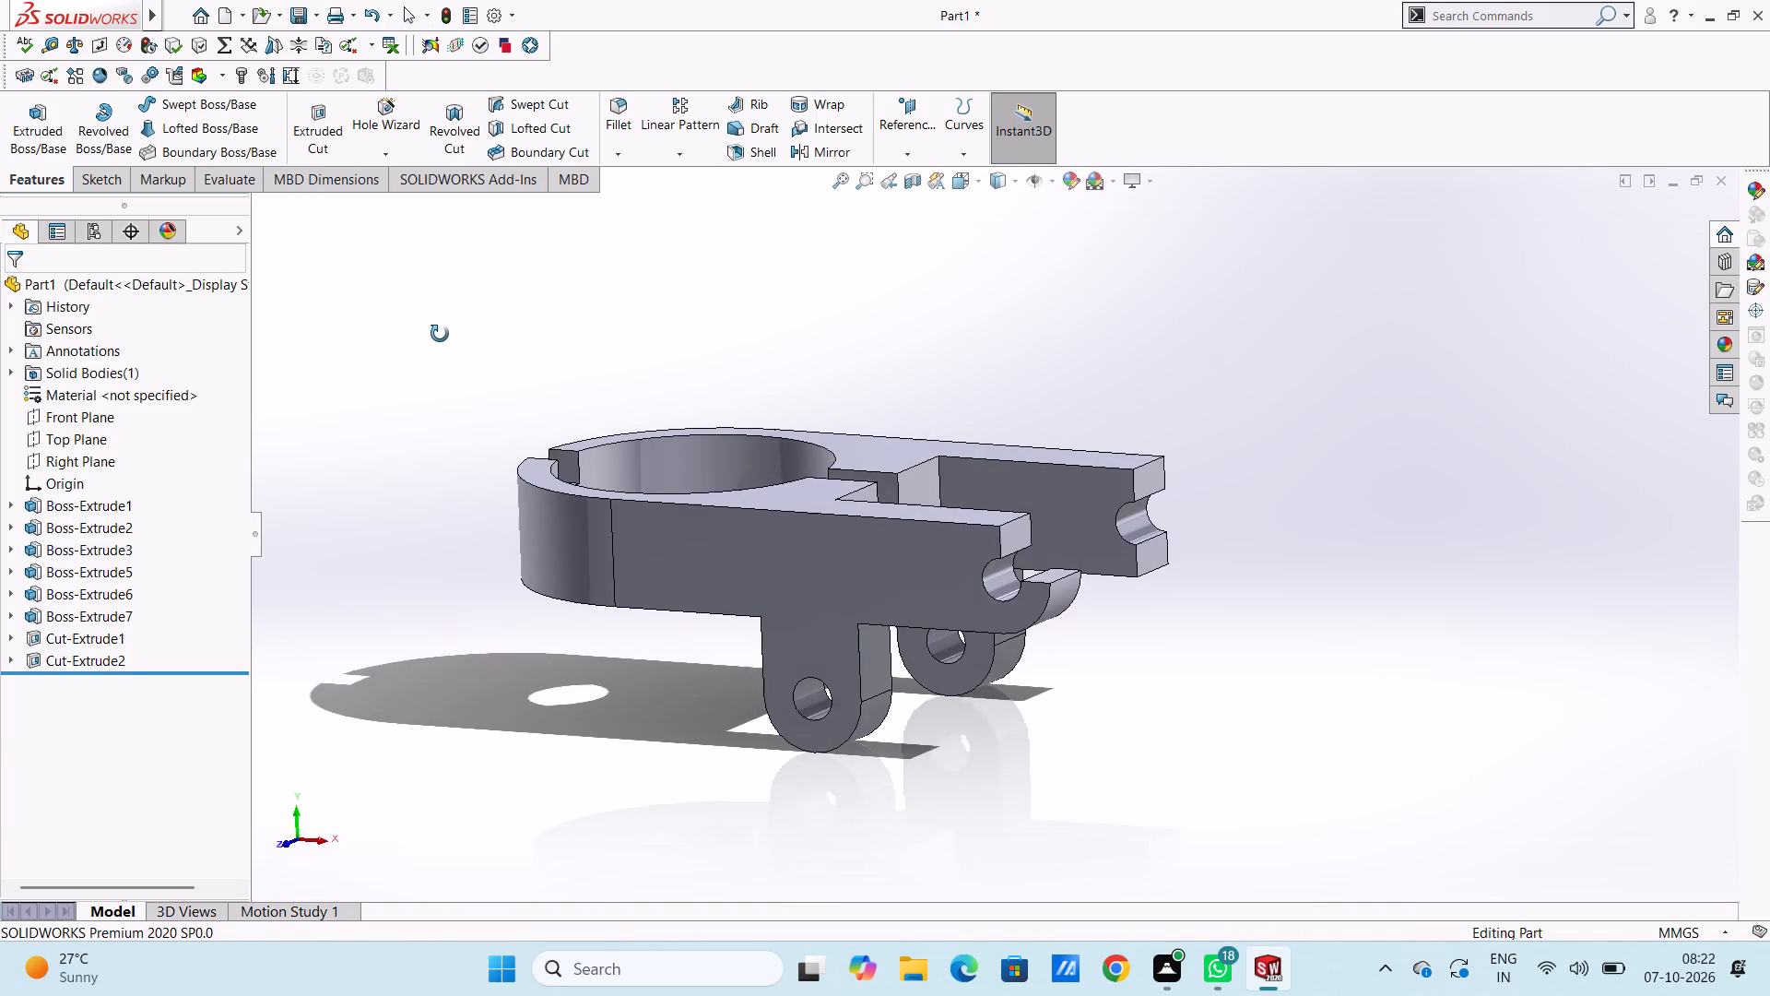
pyautogui.moveTo(440, 334); pyautogui.dragTo(451, 333, button='middle')
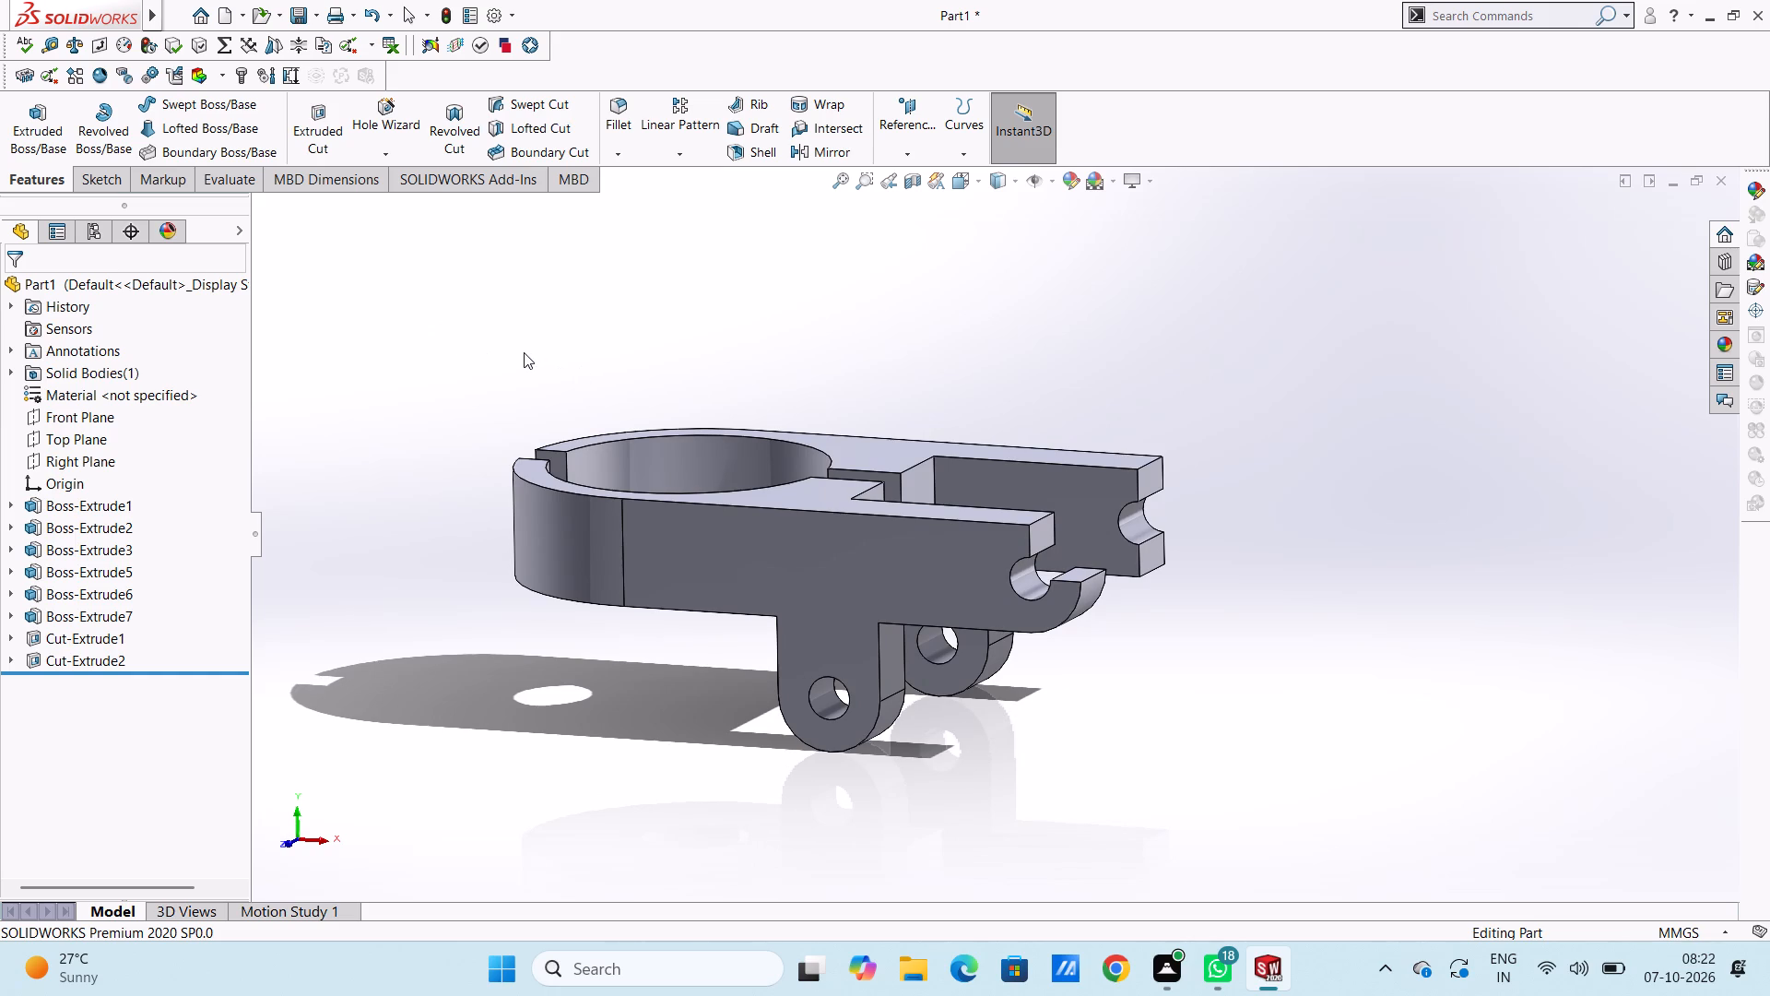
pyautogui.moveTo(781, 340); pyautogui.dragTo(750, 338, button='middle')
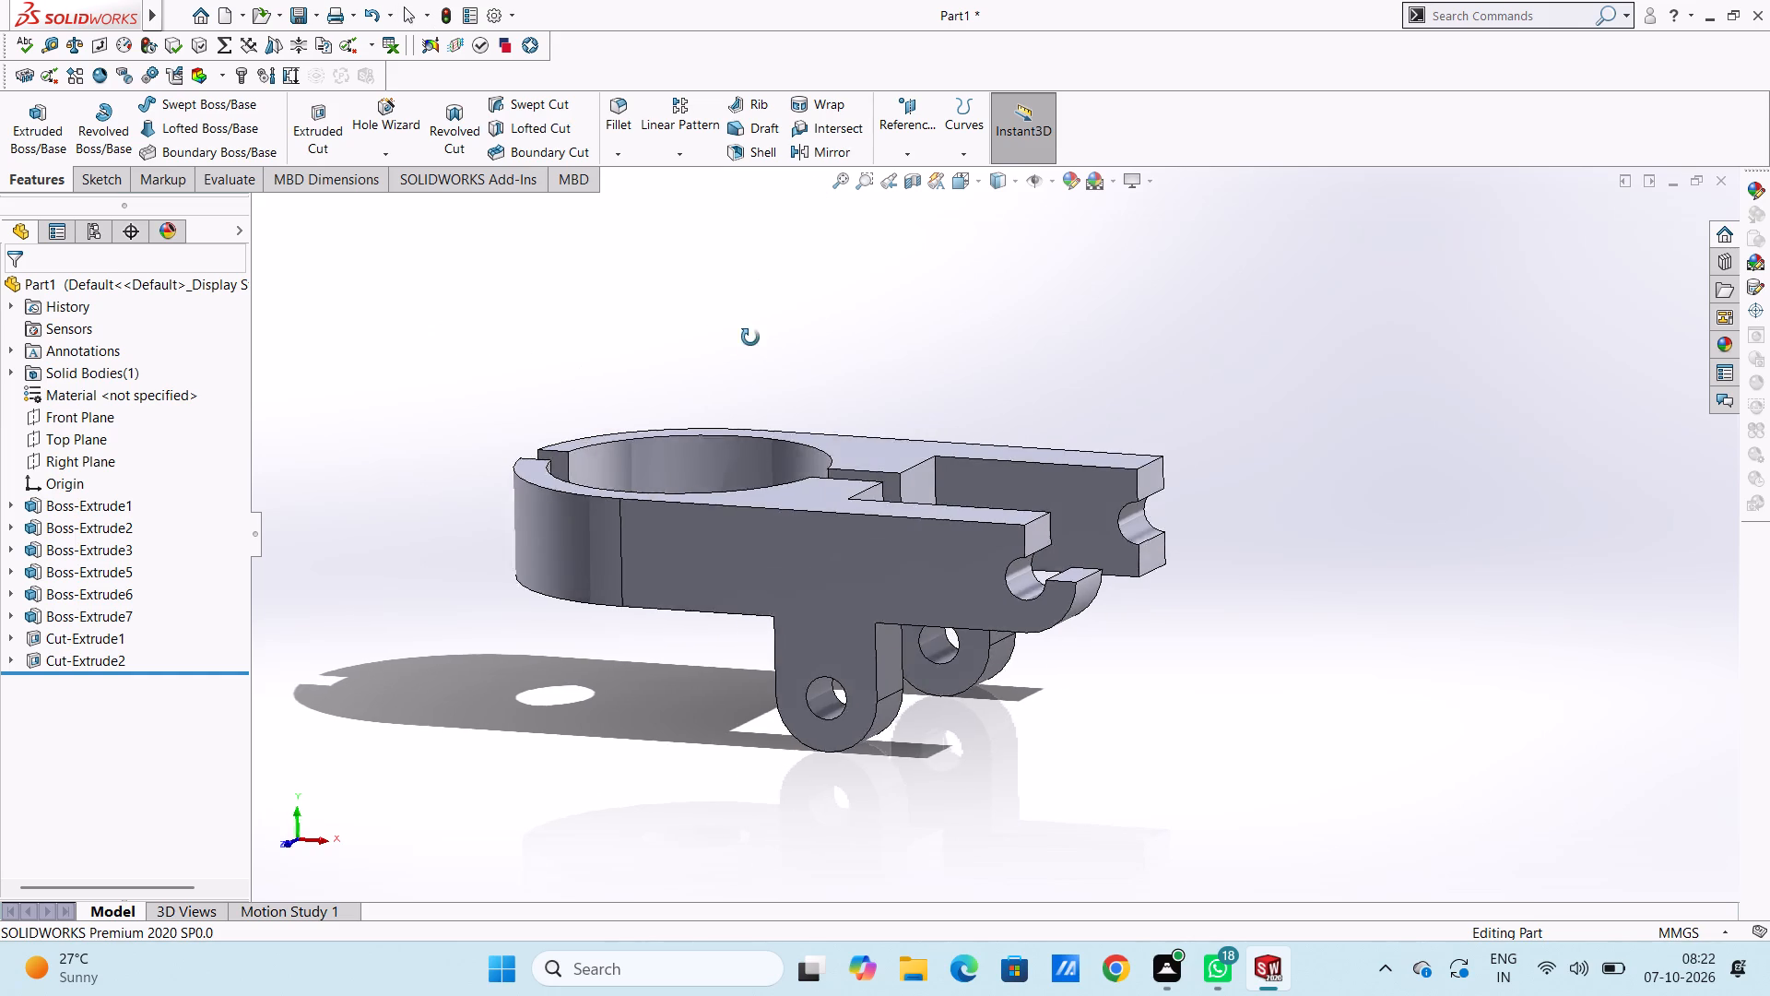
pyautogui.moveTo(750, 338); pyautogui.dragTo(901, 468, button='middle')
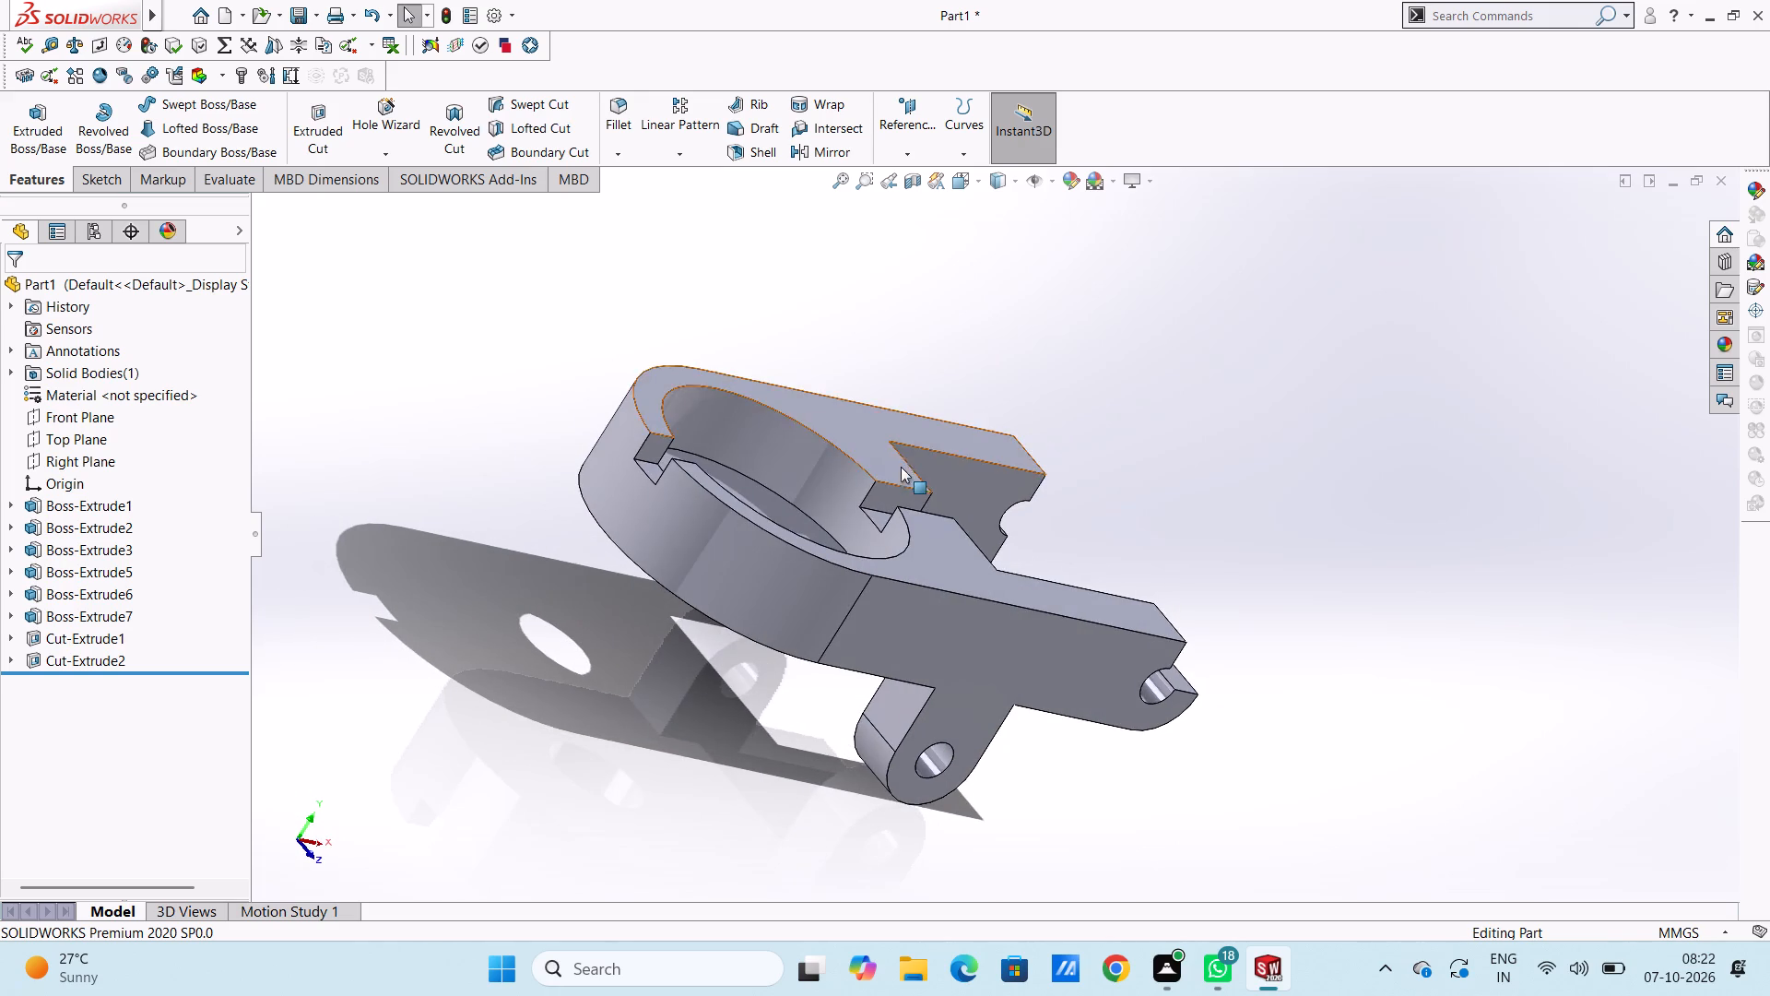
pyautogui.moveTo(897, 463); pyautogui.dragTo(718, 403, button='middle')
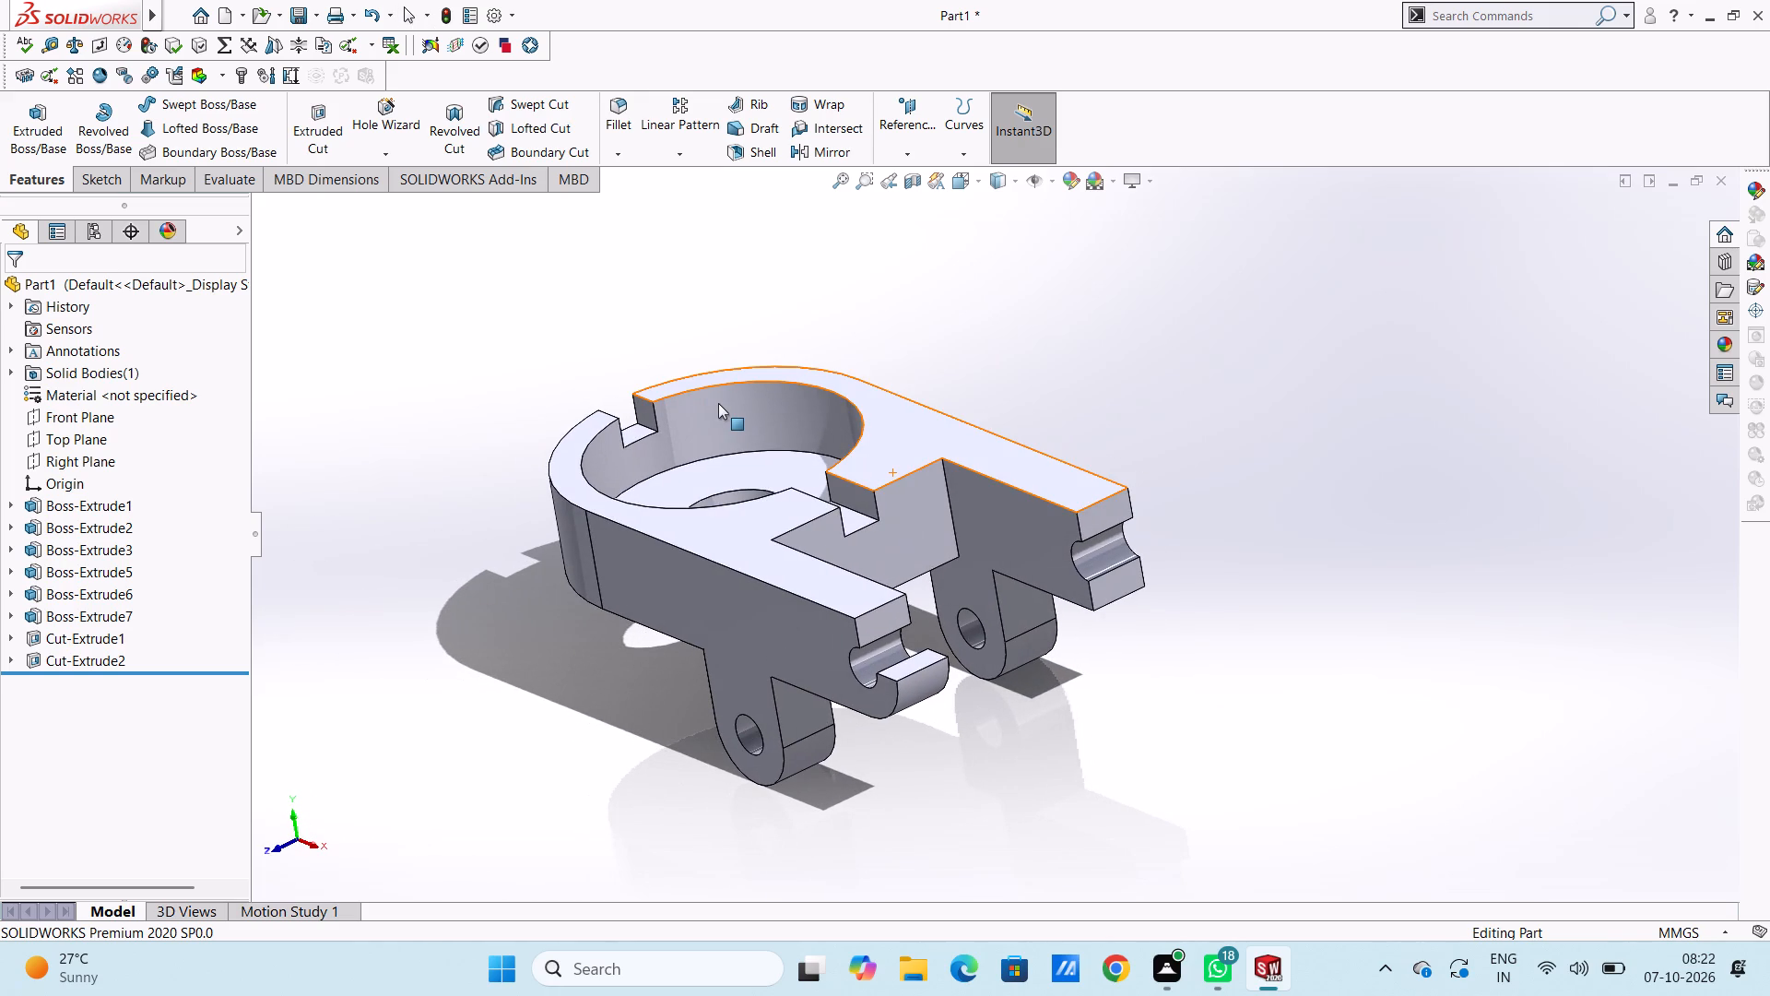
pyautogui.moveTo(587, 313); pyautogui.dragTo(650, 311, button='middle')
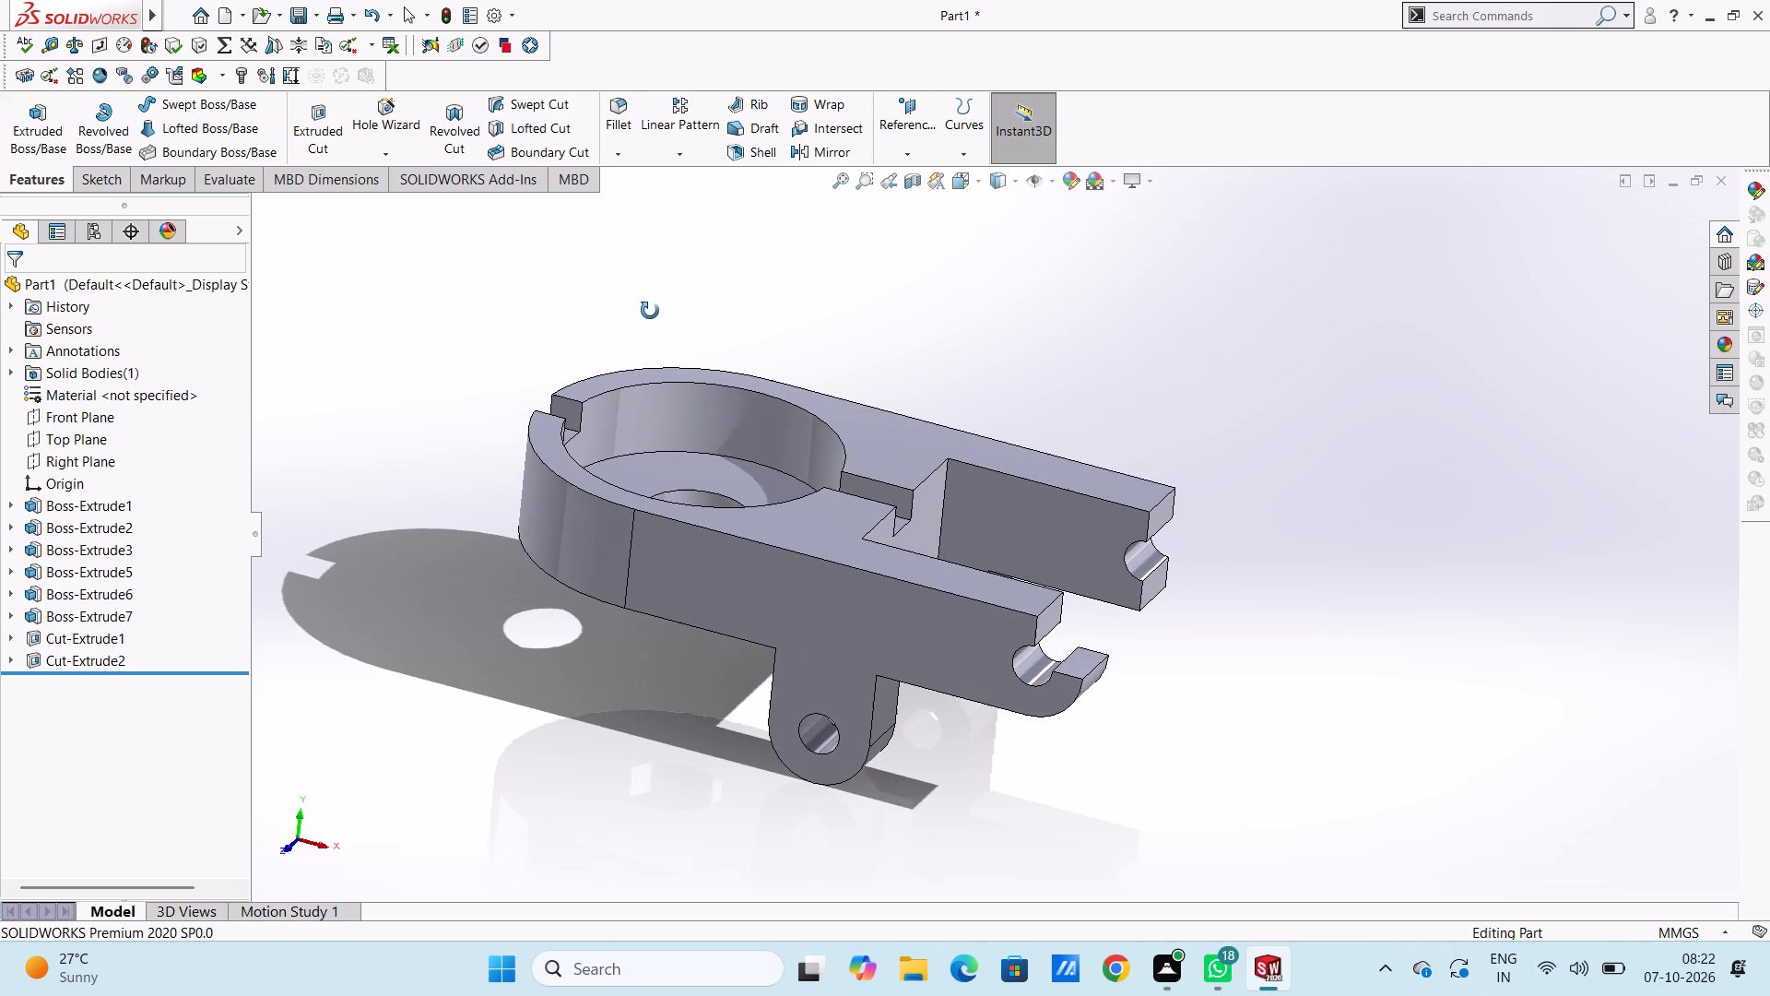
pyautogui.moveTo(650, 311); pyautogui.dragTo(659, 314, button='middle')
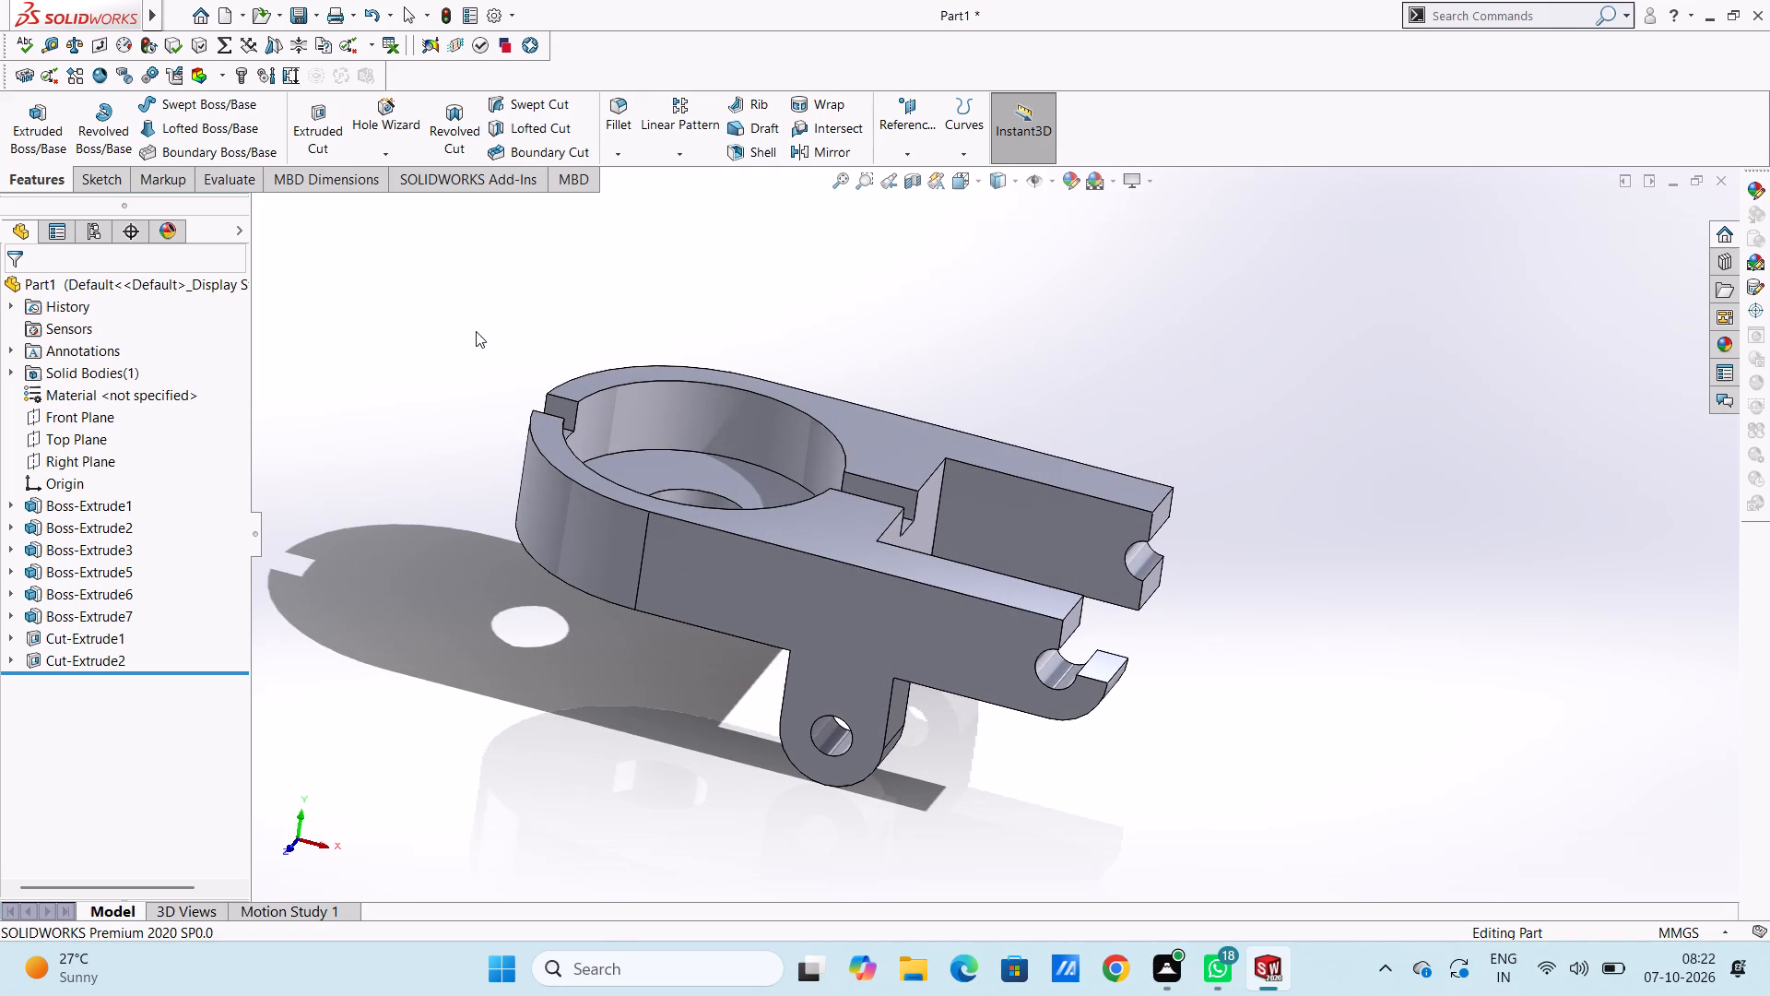
pyautogui.hotkey('ctrl', '1')
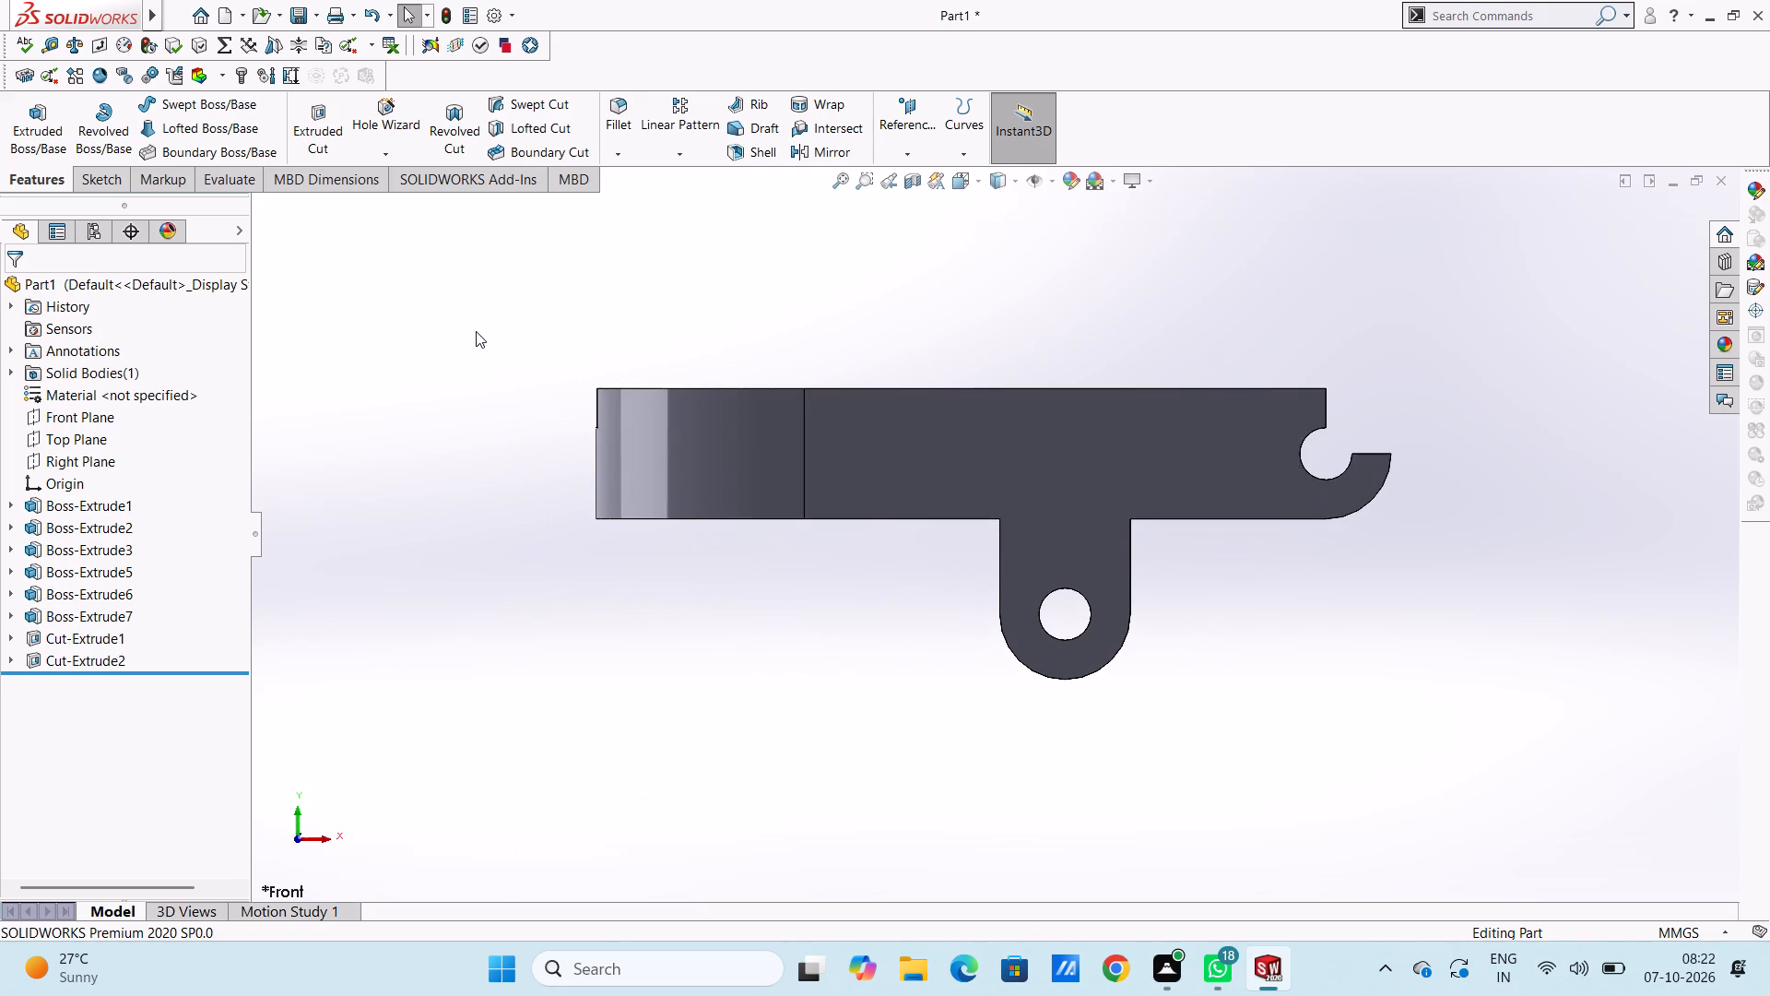
pyautogui.scroll(2, 1405, 377)
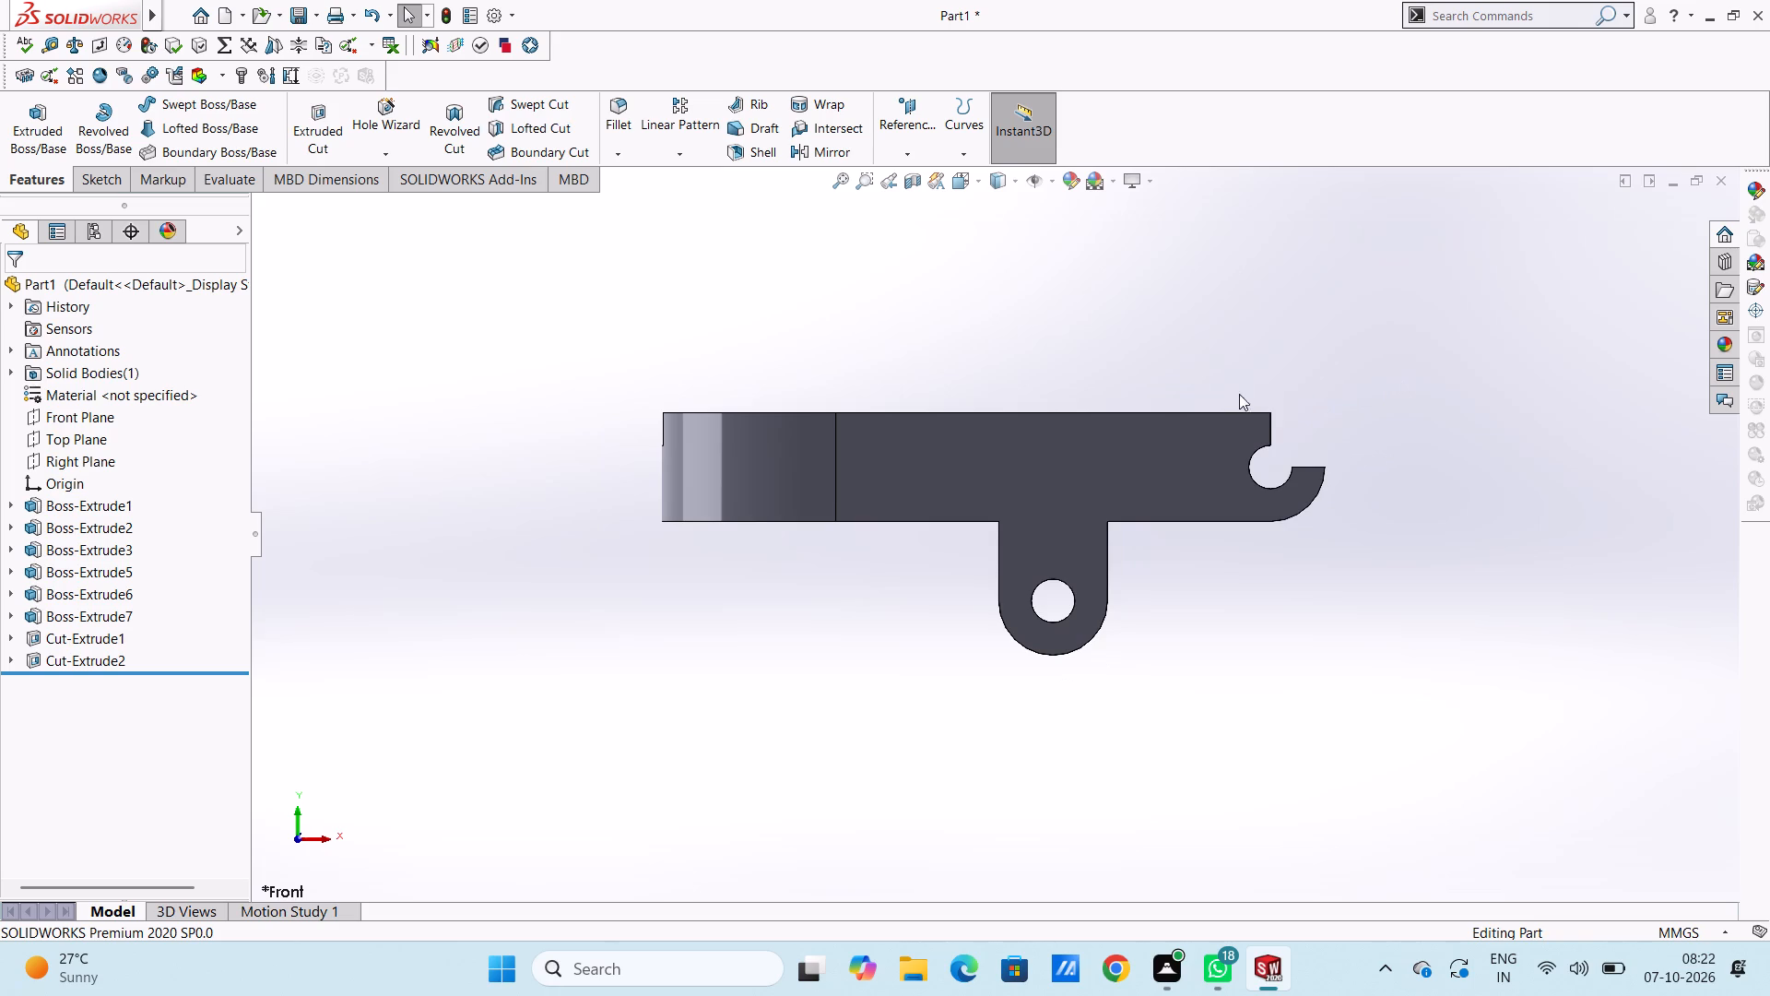
# Sketch a circle of about 17.5 mm radius on the front arm's outer face, centred on the hook's round opening.
pyautogui.scroll(-3, 1232, 399)
pyautogui.click(1118, 535)
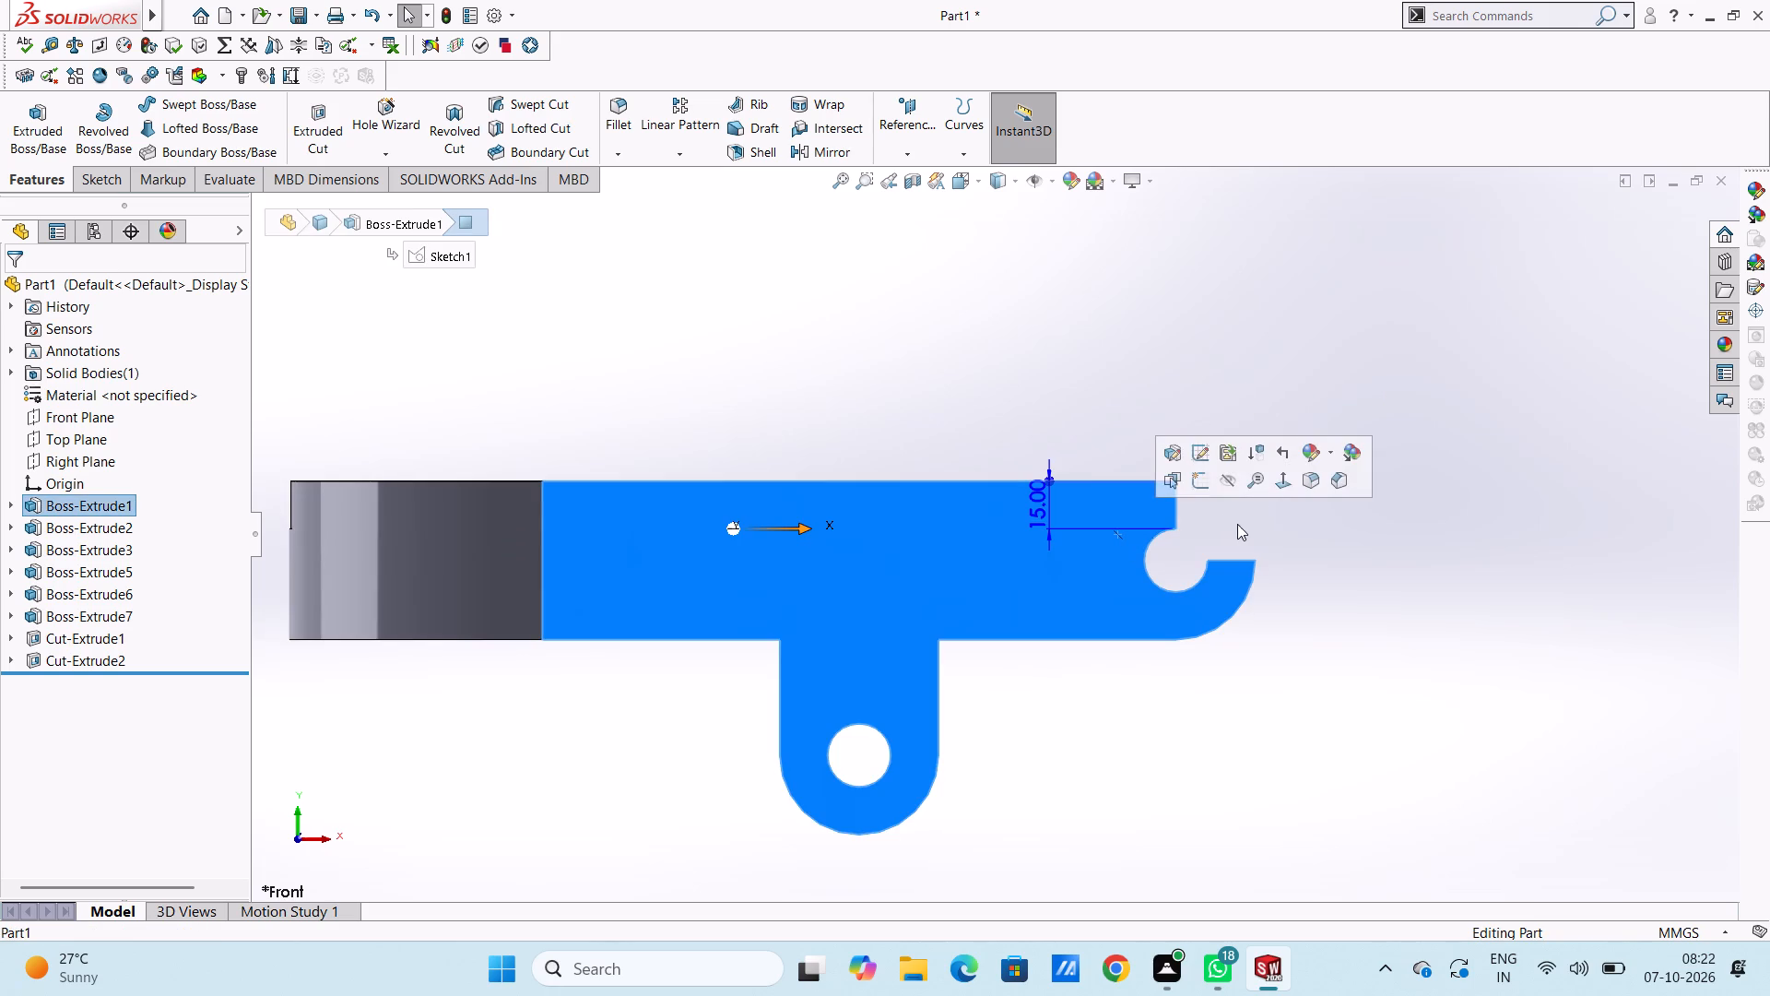
pyautogui.click(1199, 483)
pyautogui.click(1215, 441)
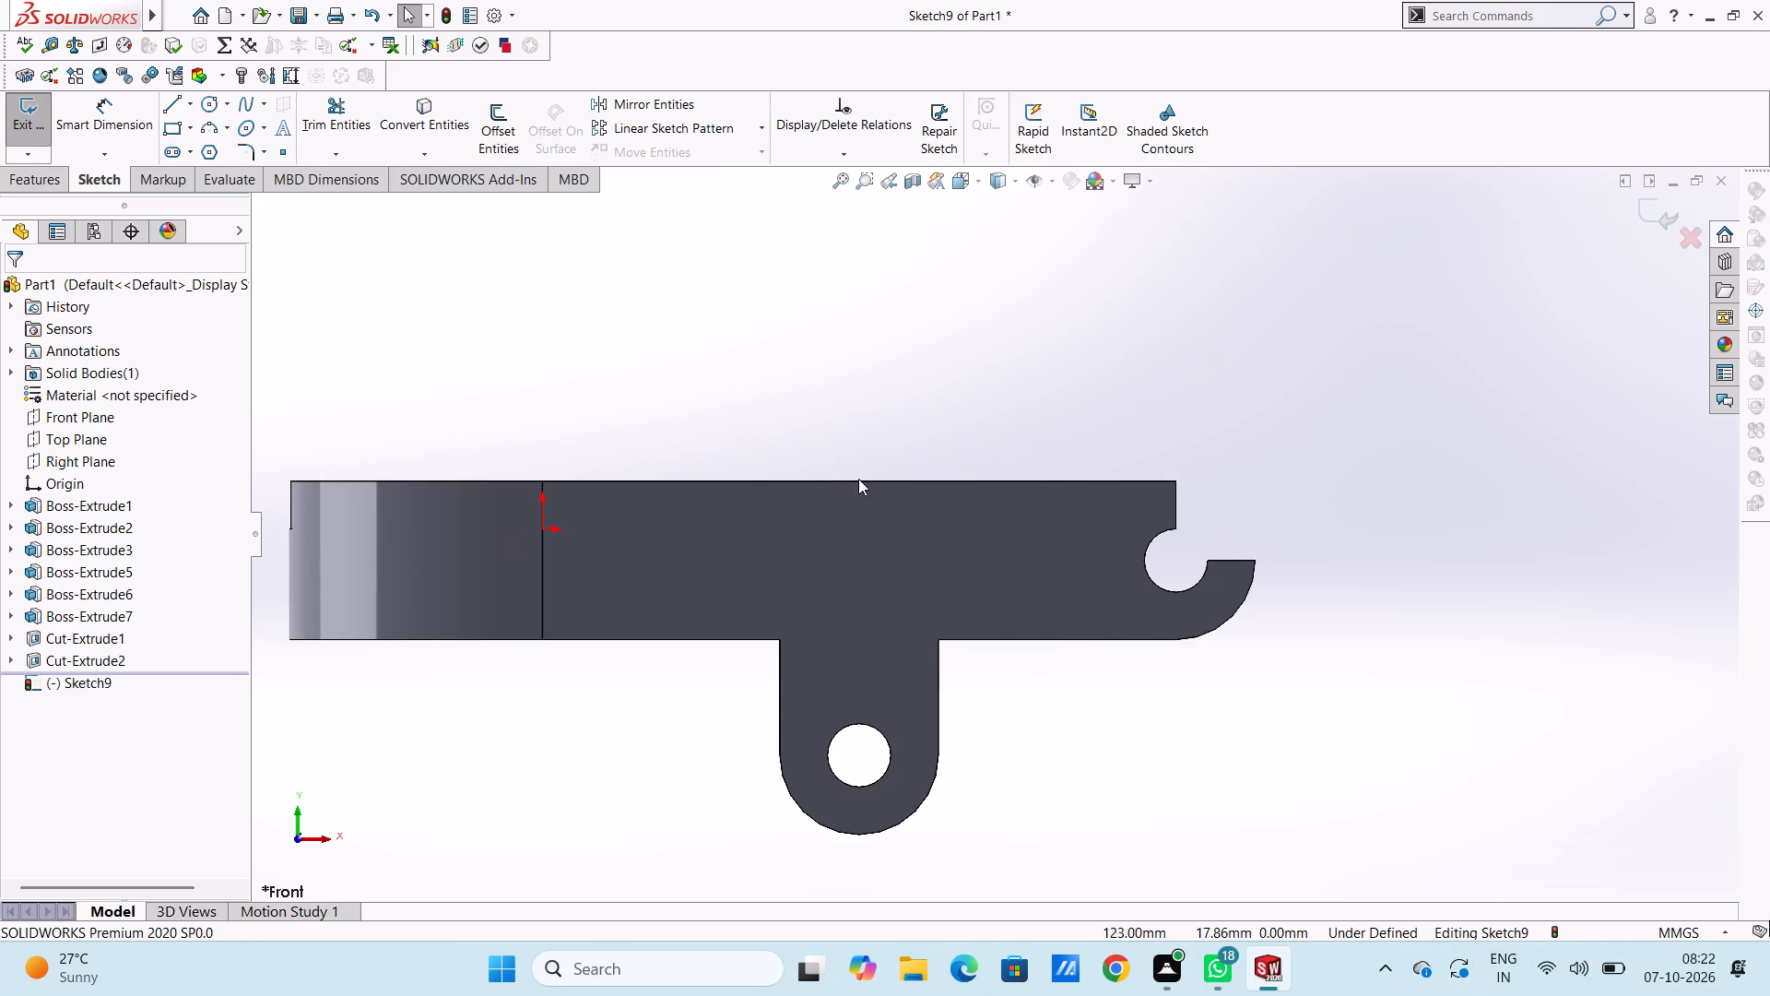
pyautogui.click(206, 109)
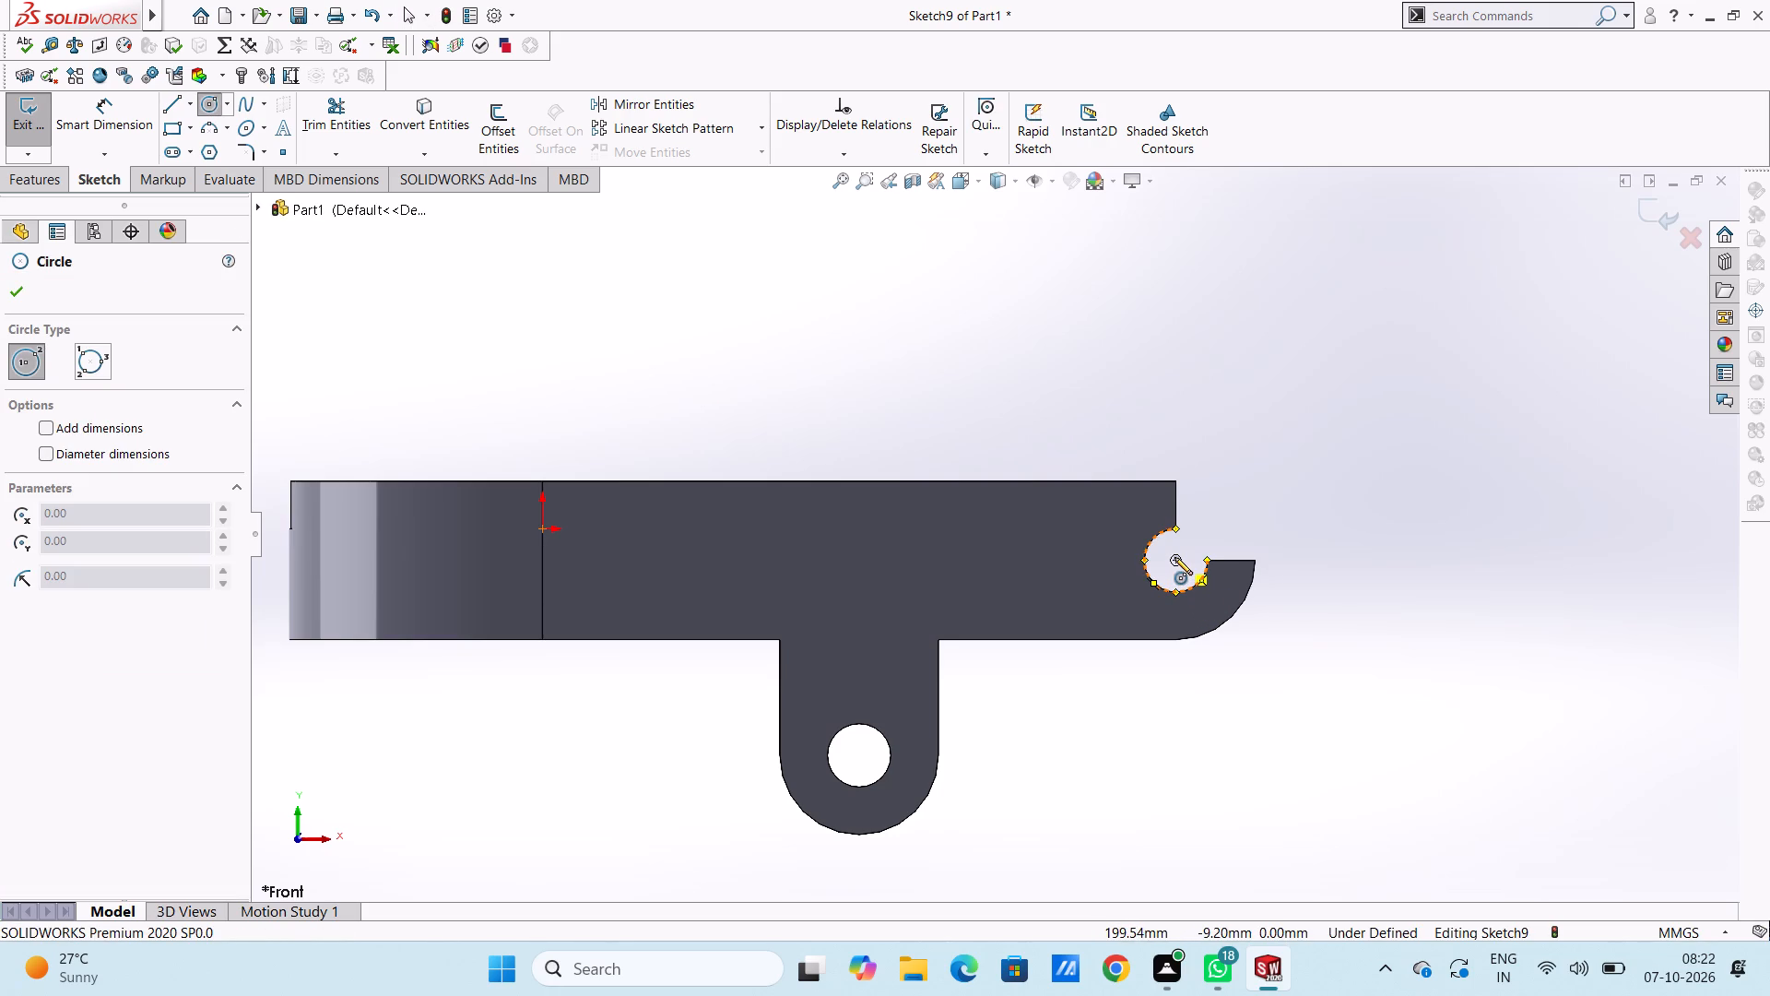
pyautogui.click(1175, 558)
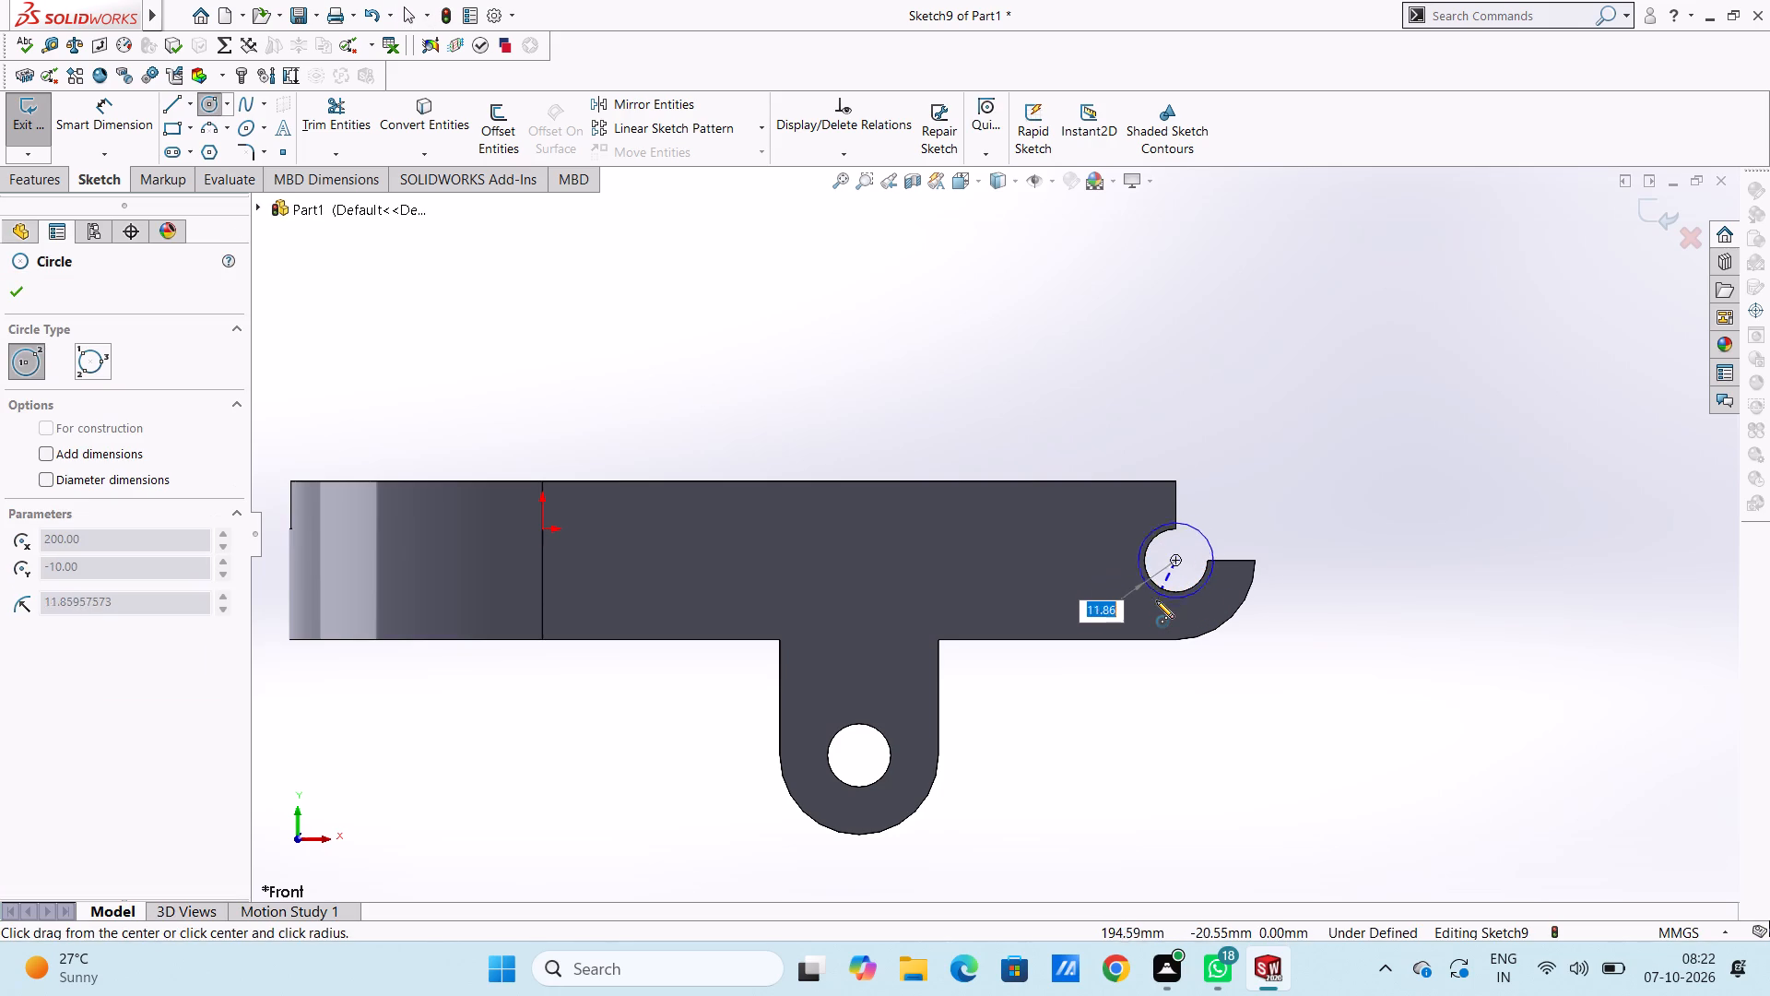
pyautogui.click(1149, 609)
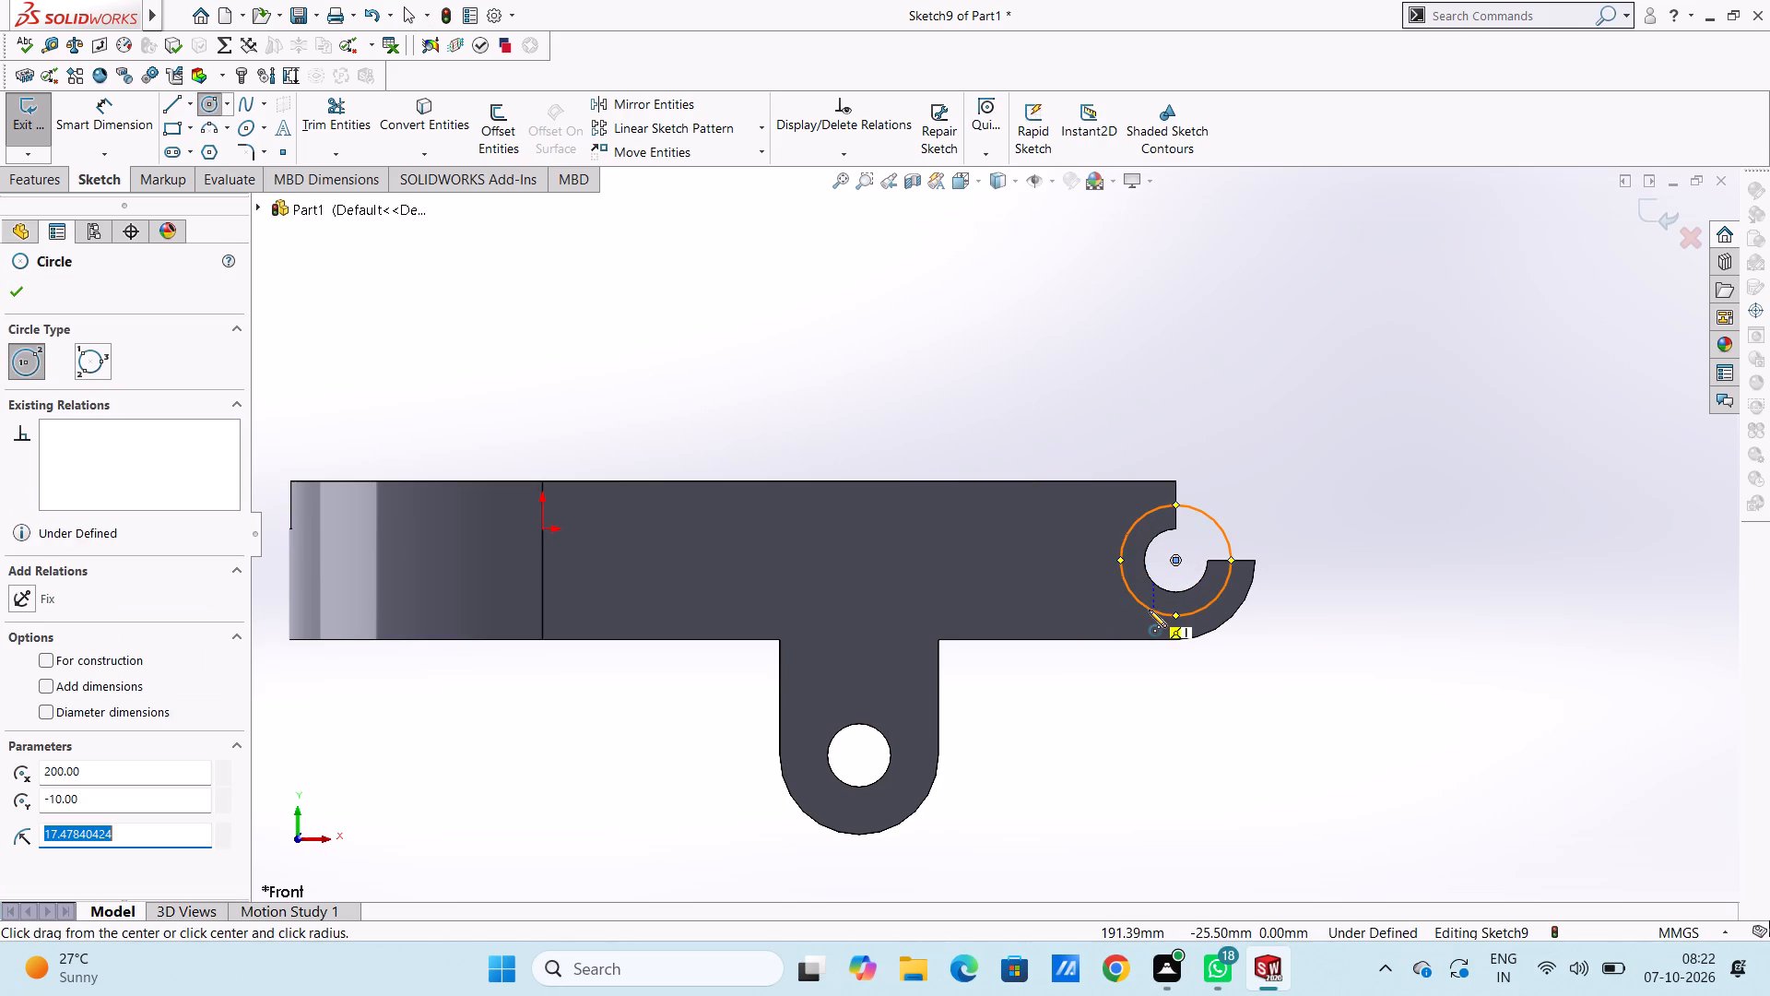
pyautogui.click(21, 297)
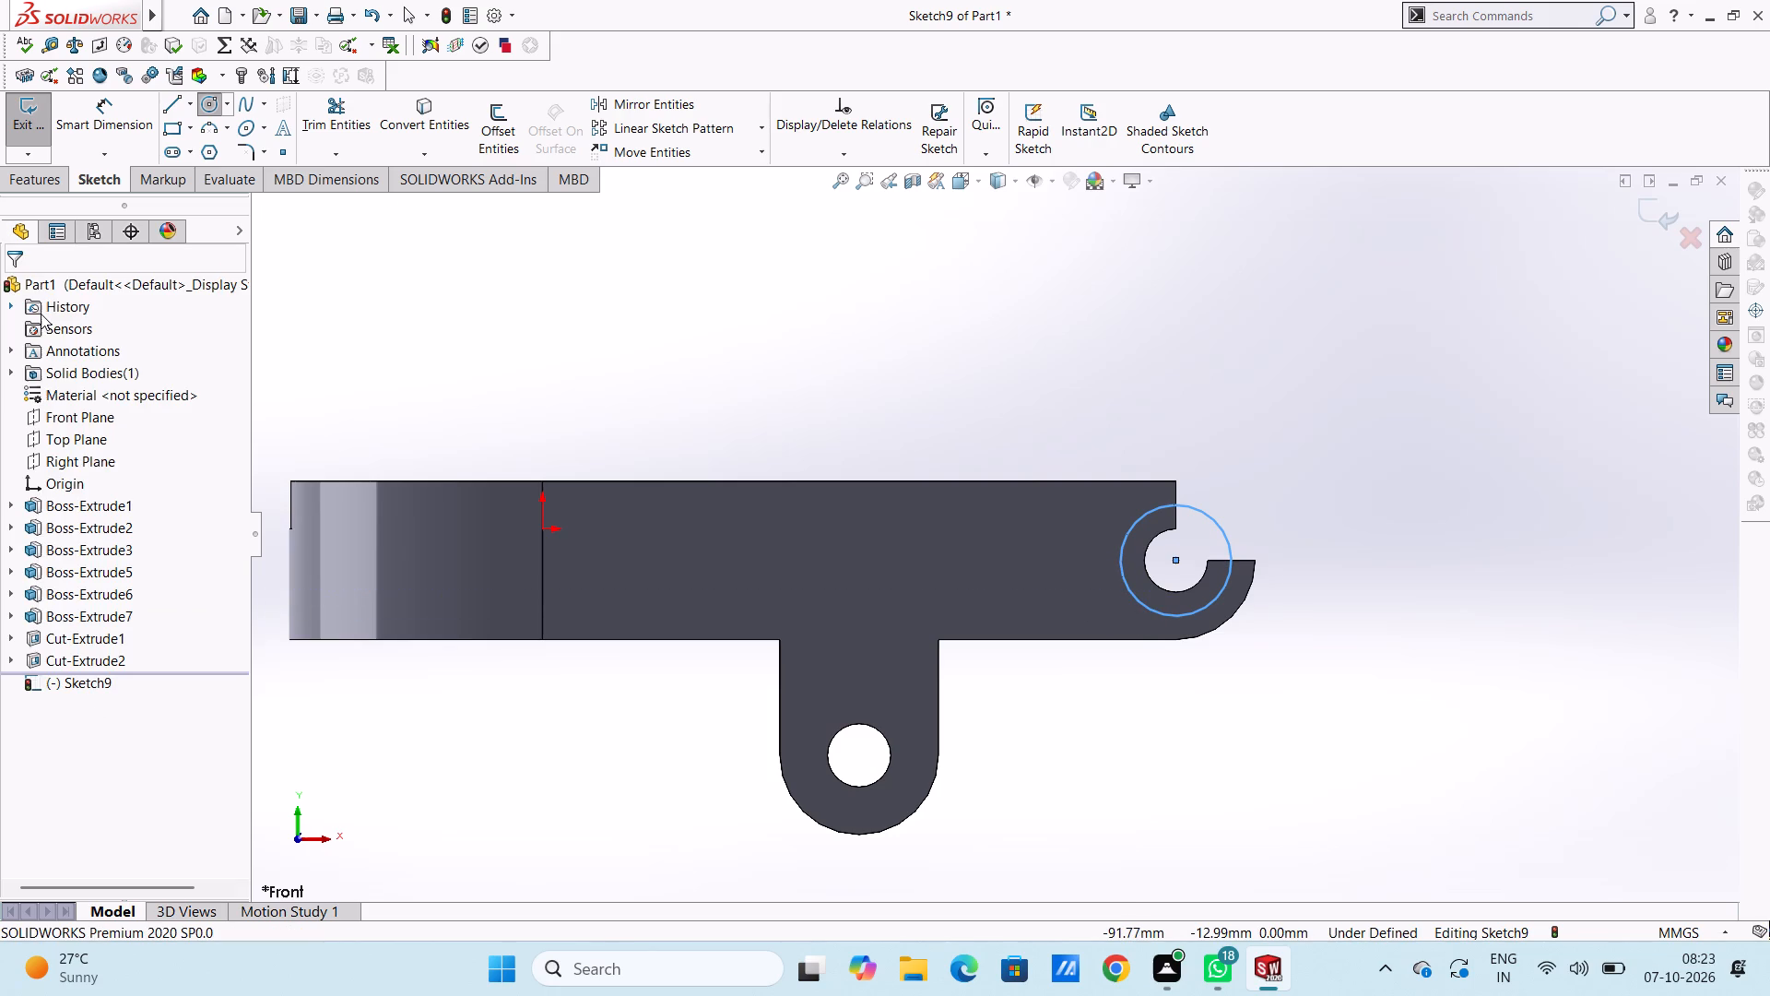
pyautogui.click(507, 313)
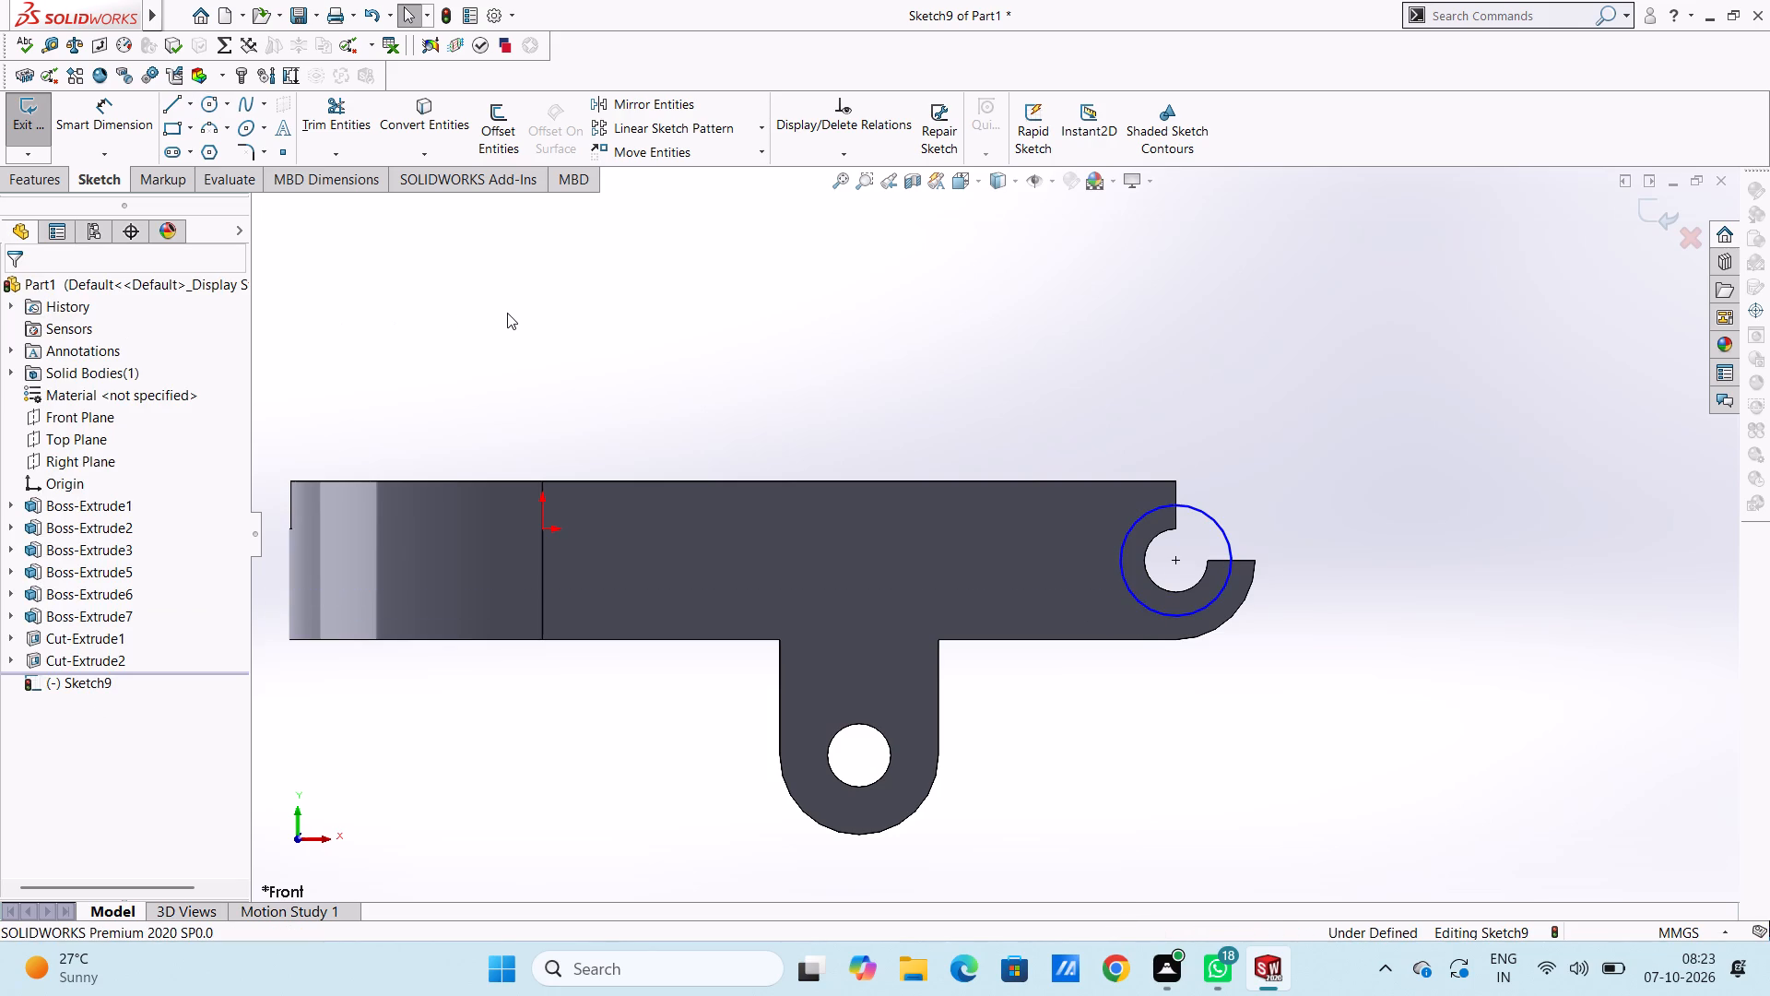
# Dimension the circle around the hook opening with a diameter of 36 mm.
pyautogui.click(112, 113)
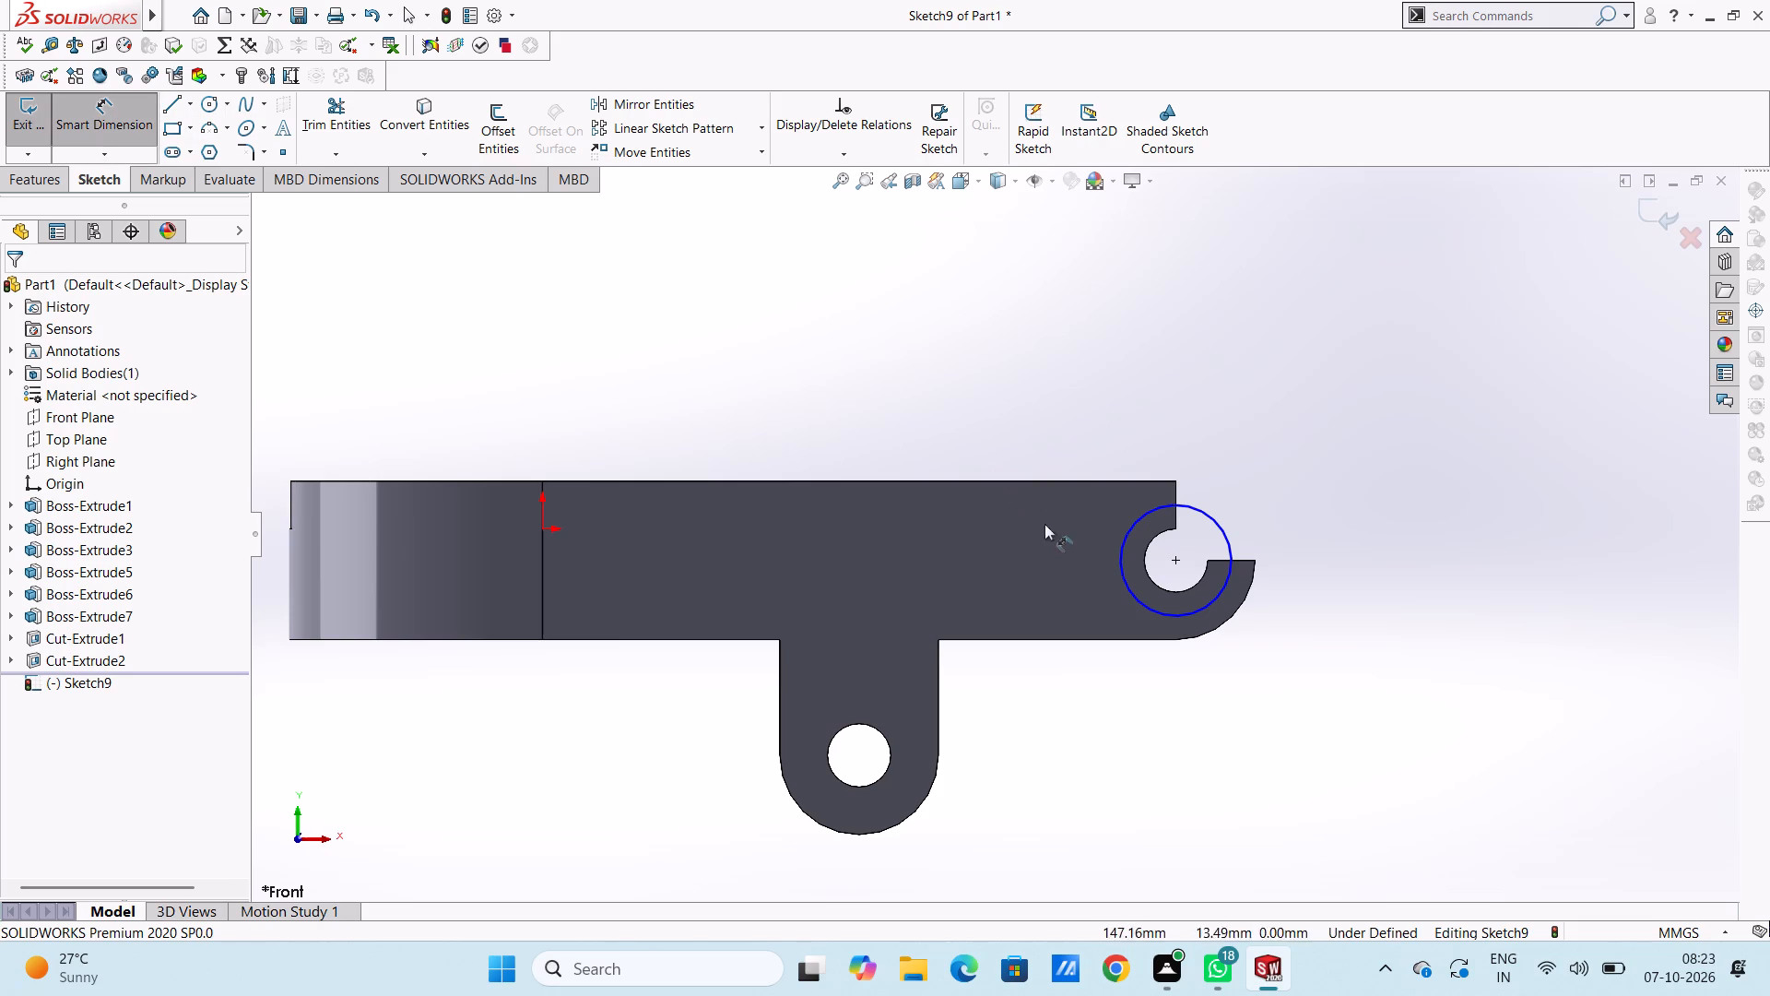
pyautogui.click(1127, 584)
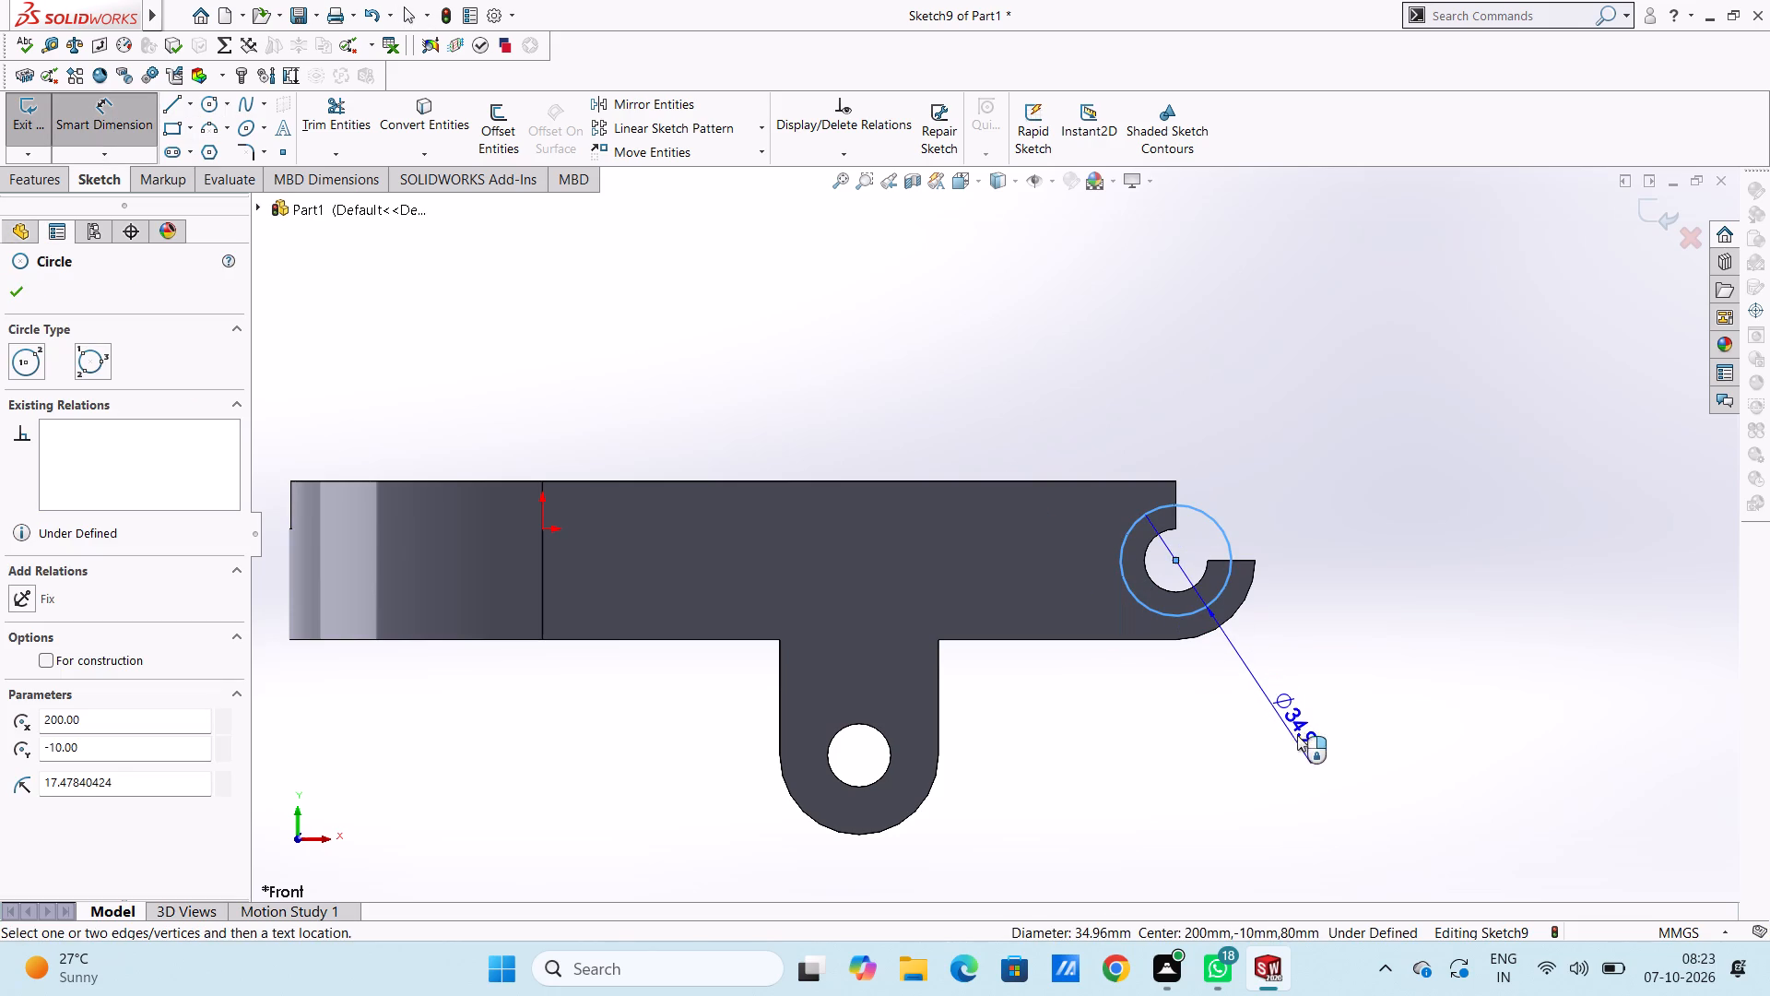
pyautogui.click(1299, 775)
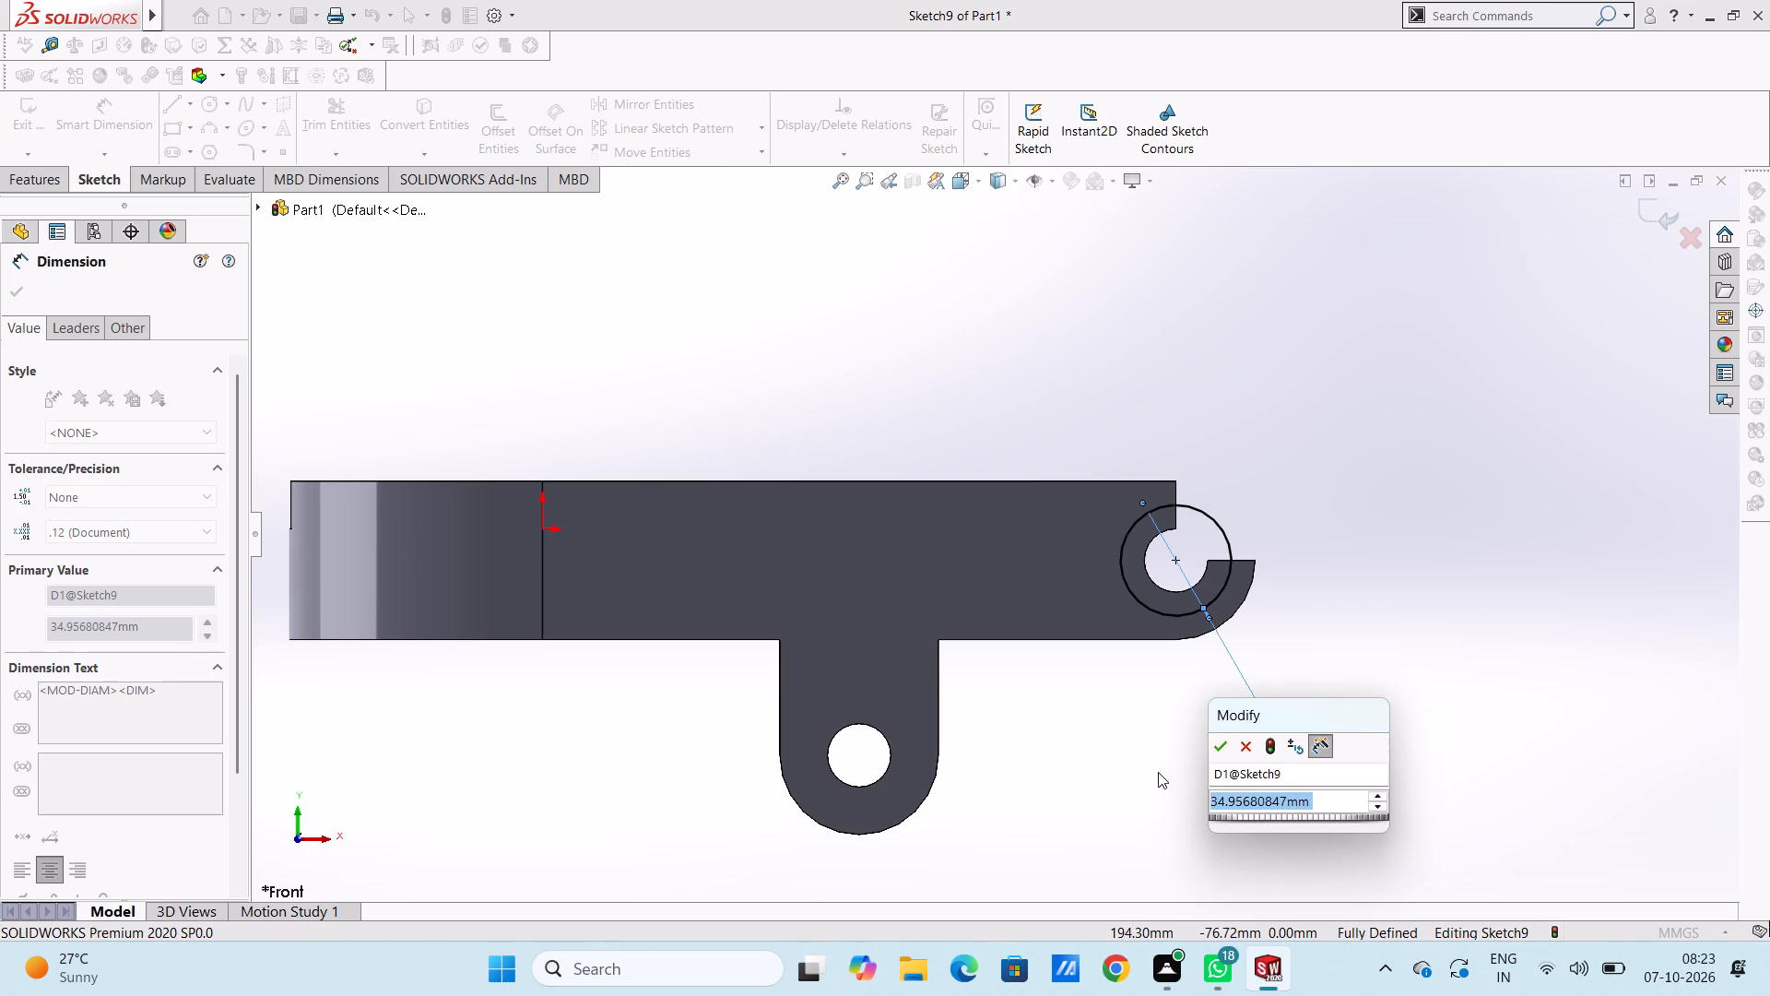
pyautogui.write('36')
pyautogui.press('Return')
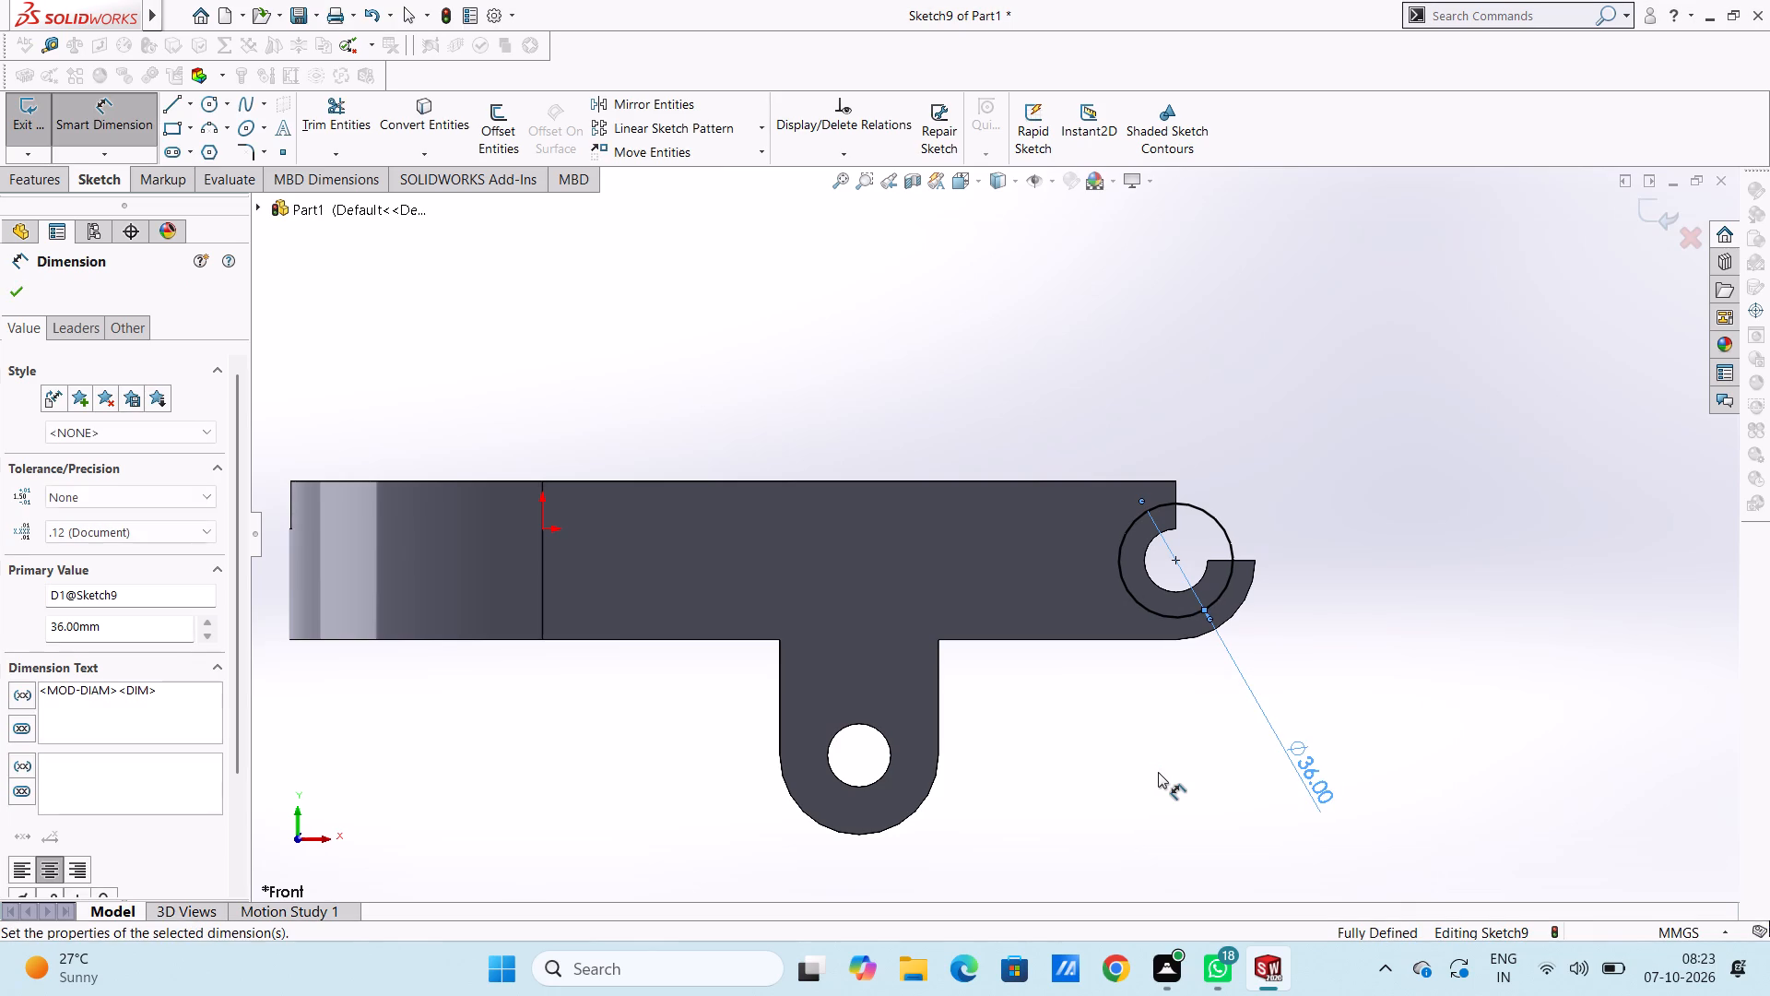
pyautogui.click(1447, 670)
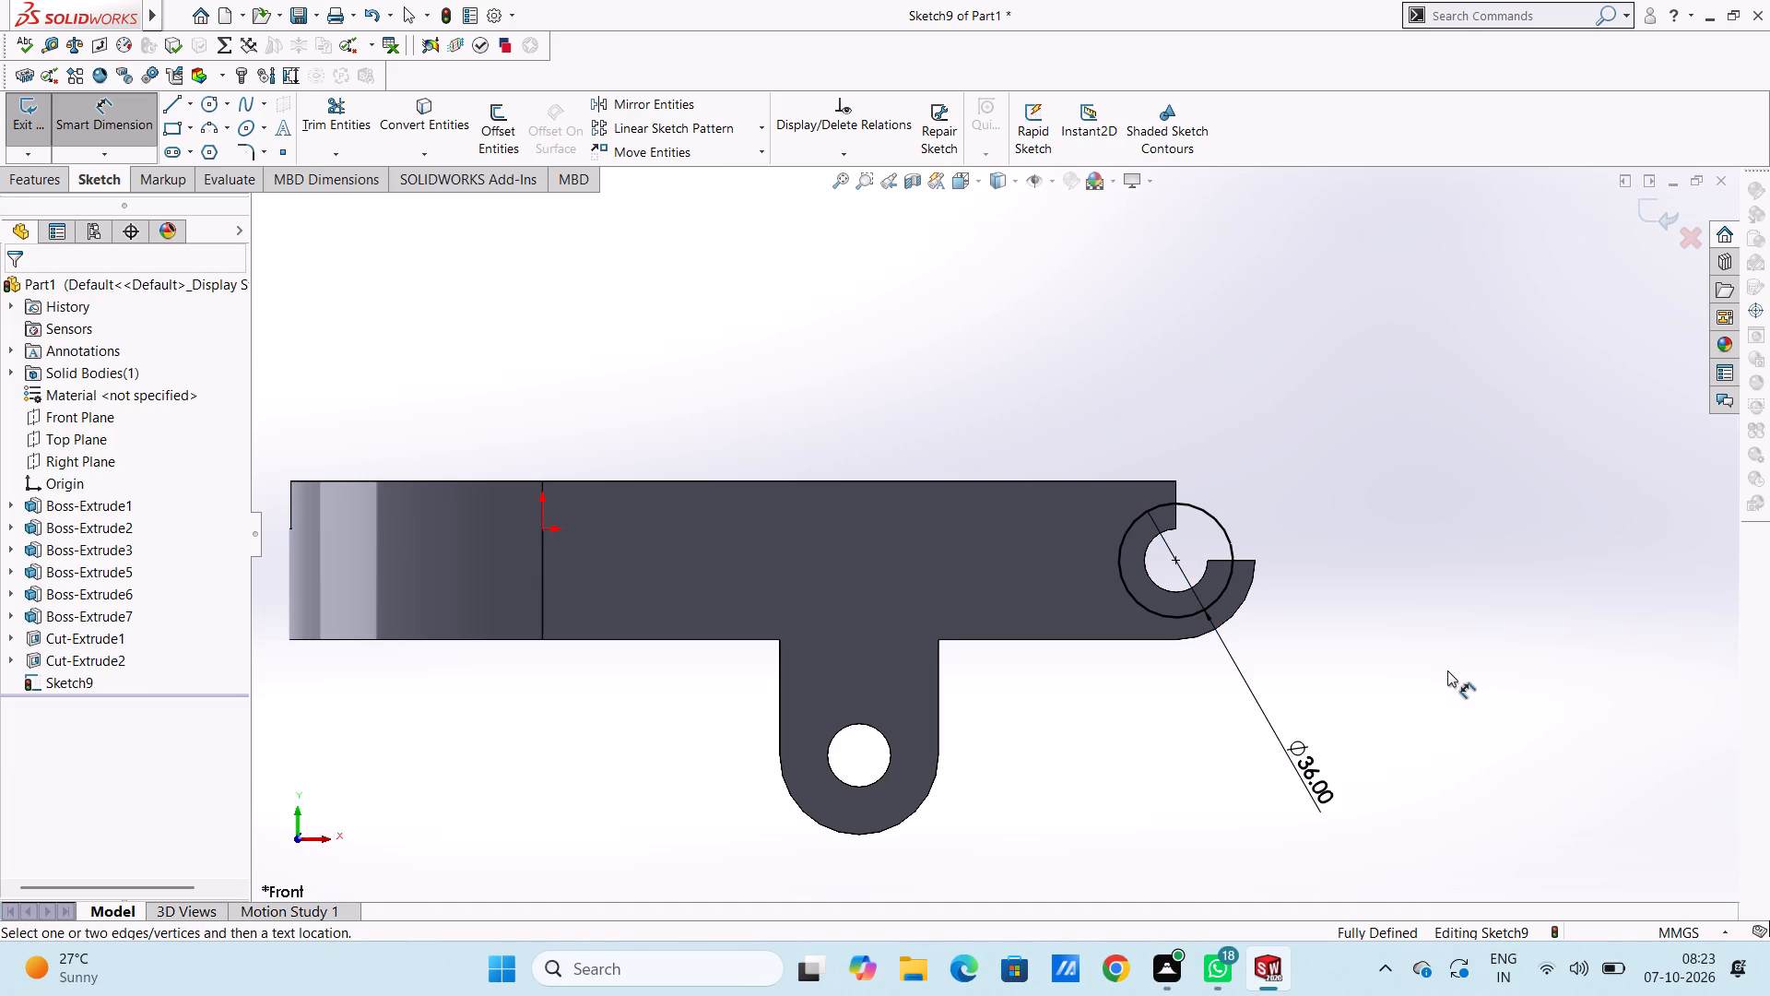
# Cut-extrude the 36 mm circle to a blind depth of 5 mm, recessing the front arm's face around the hook opening.
pyautogui.scroll(4, 1447, 670)
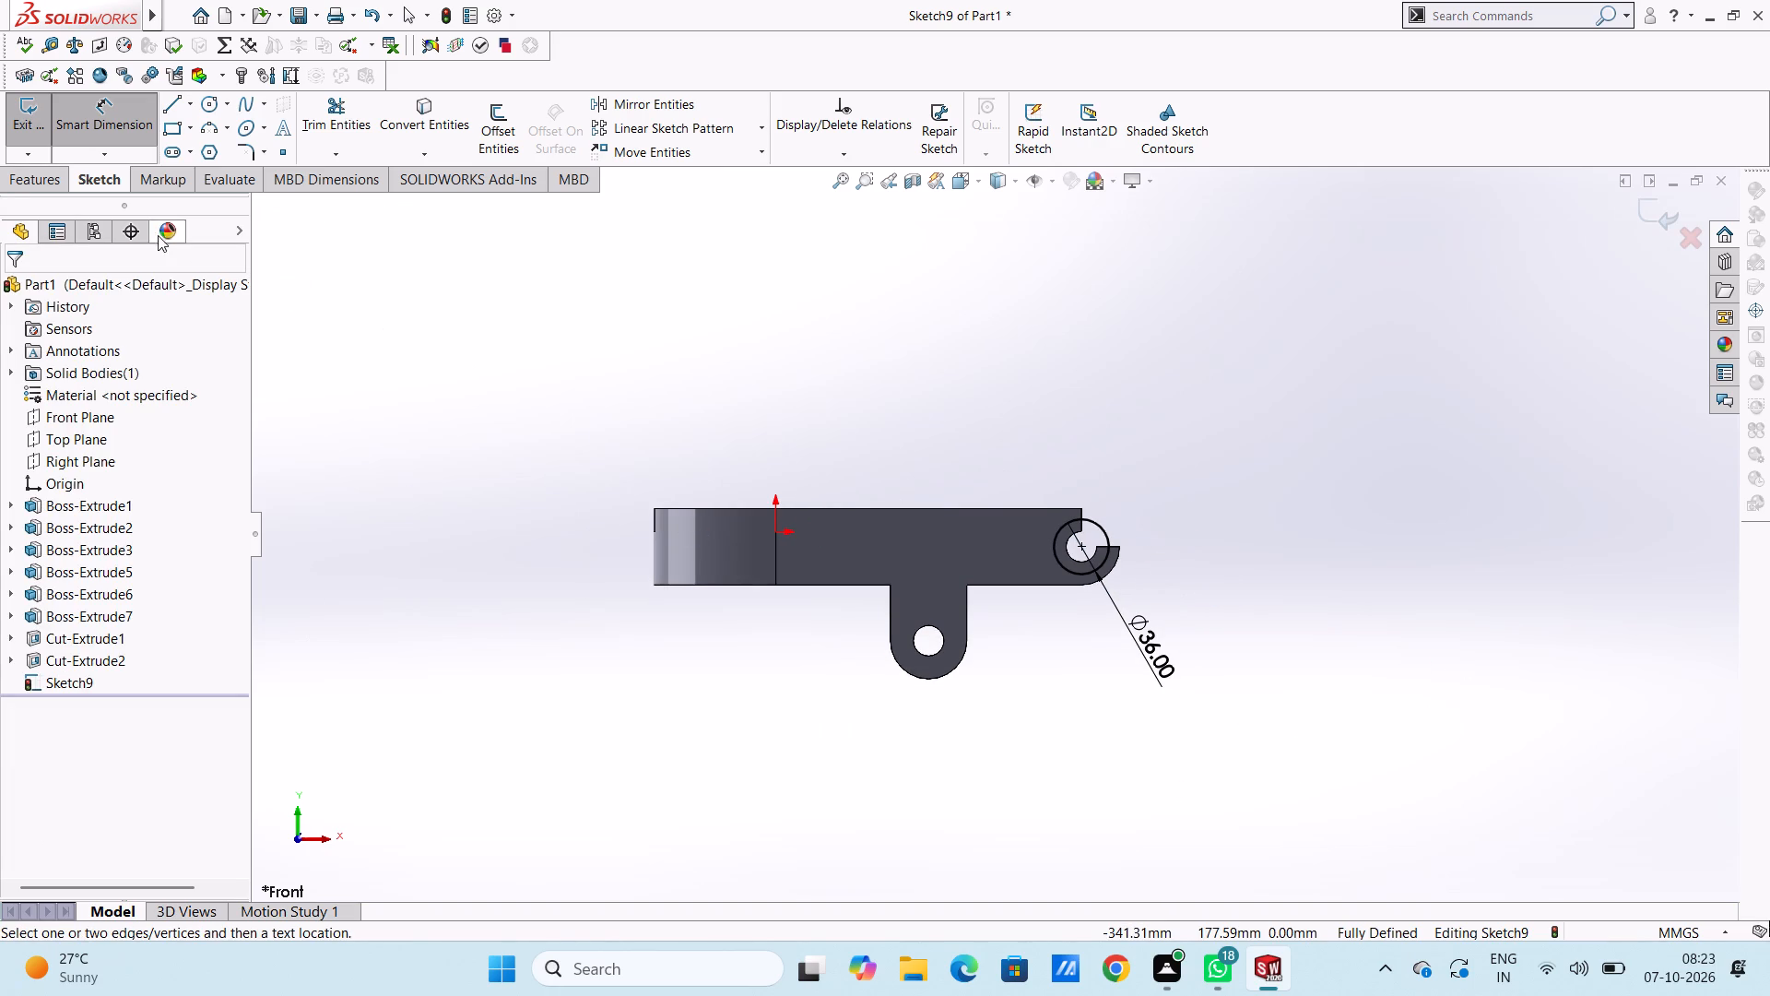
pyautogui.click(125, 122)
pyautogui.click(50, 179)
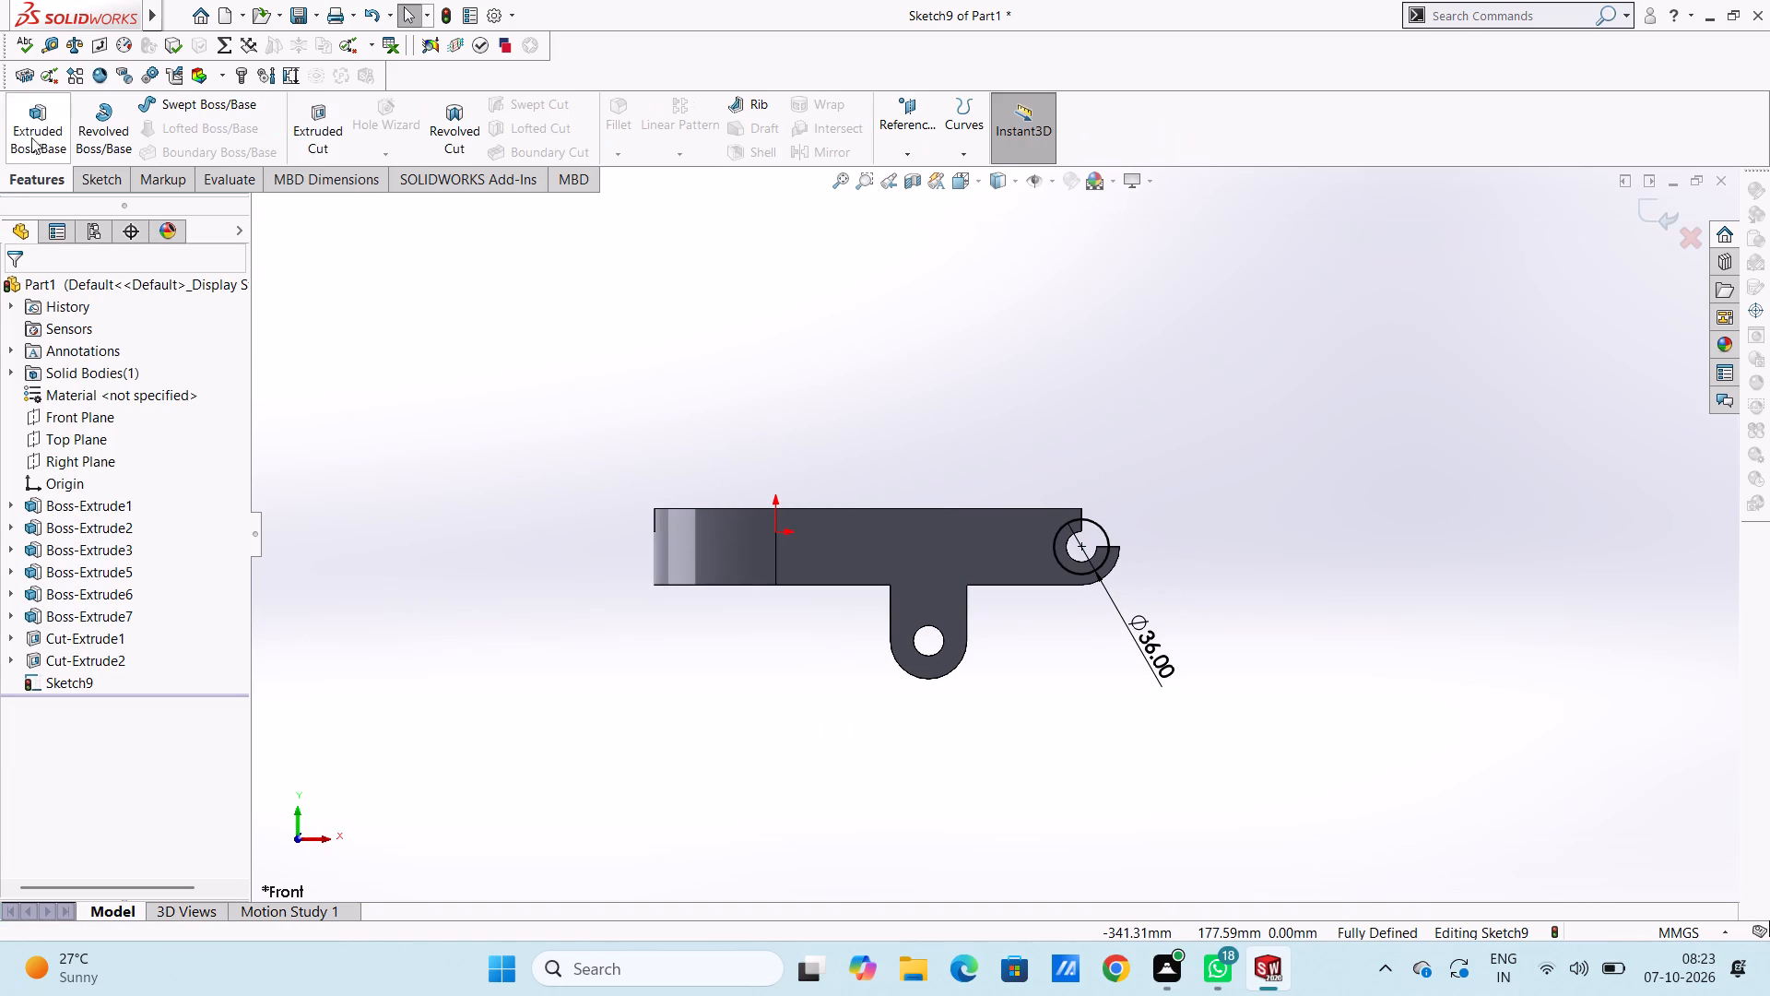
pyautogui.click(316, 120)
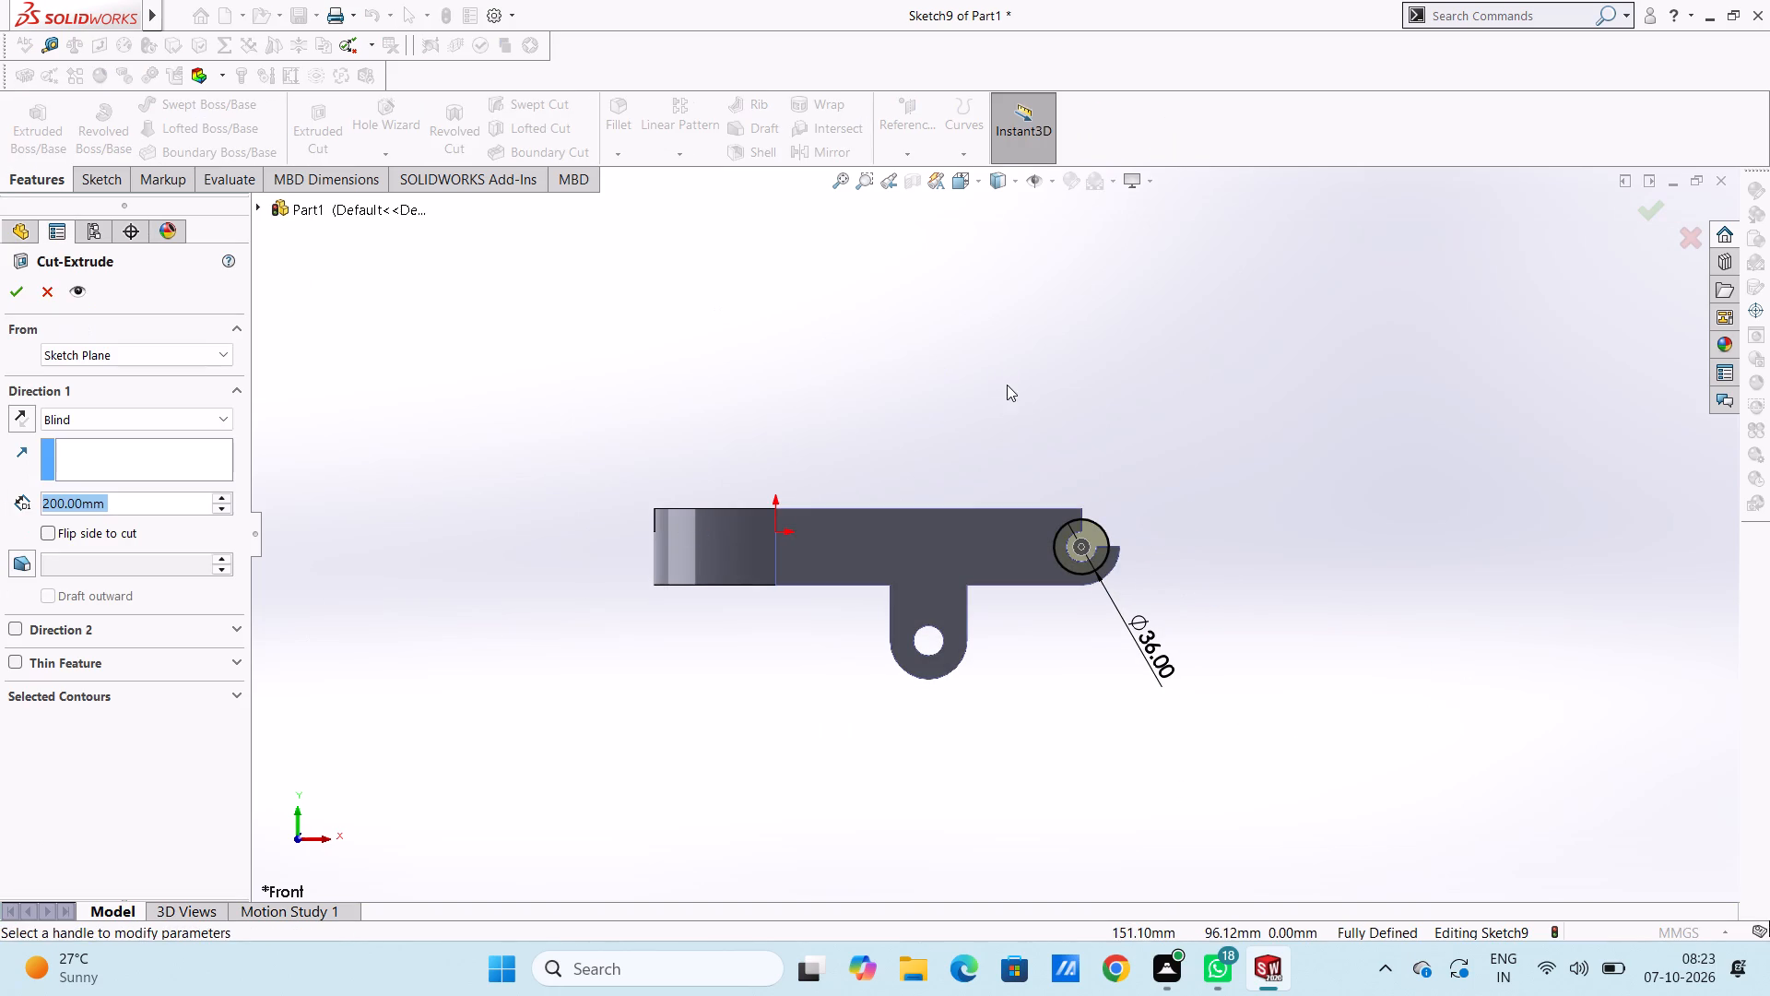
pyautogui.moveTo(1175, 368); pyautogui.dragTo(1125, 389, button='middle')
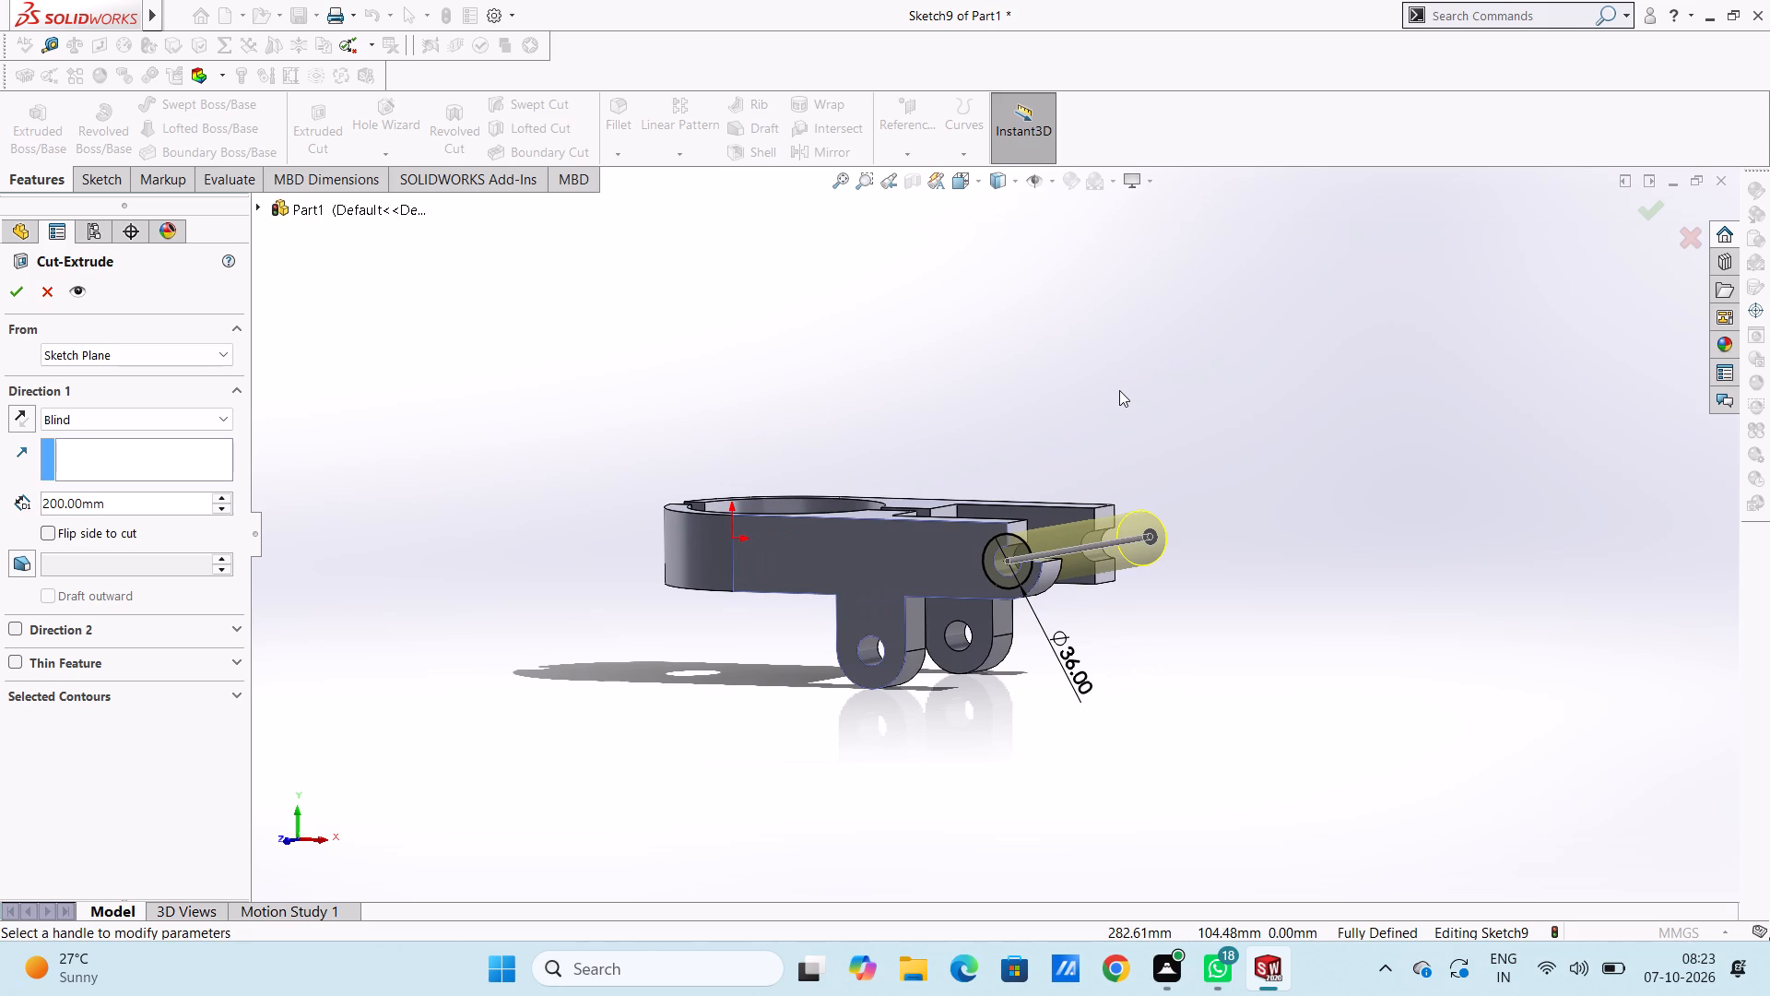
pyautogui.scroll(-4, 950, 392)
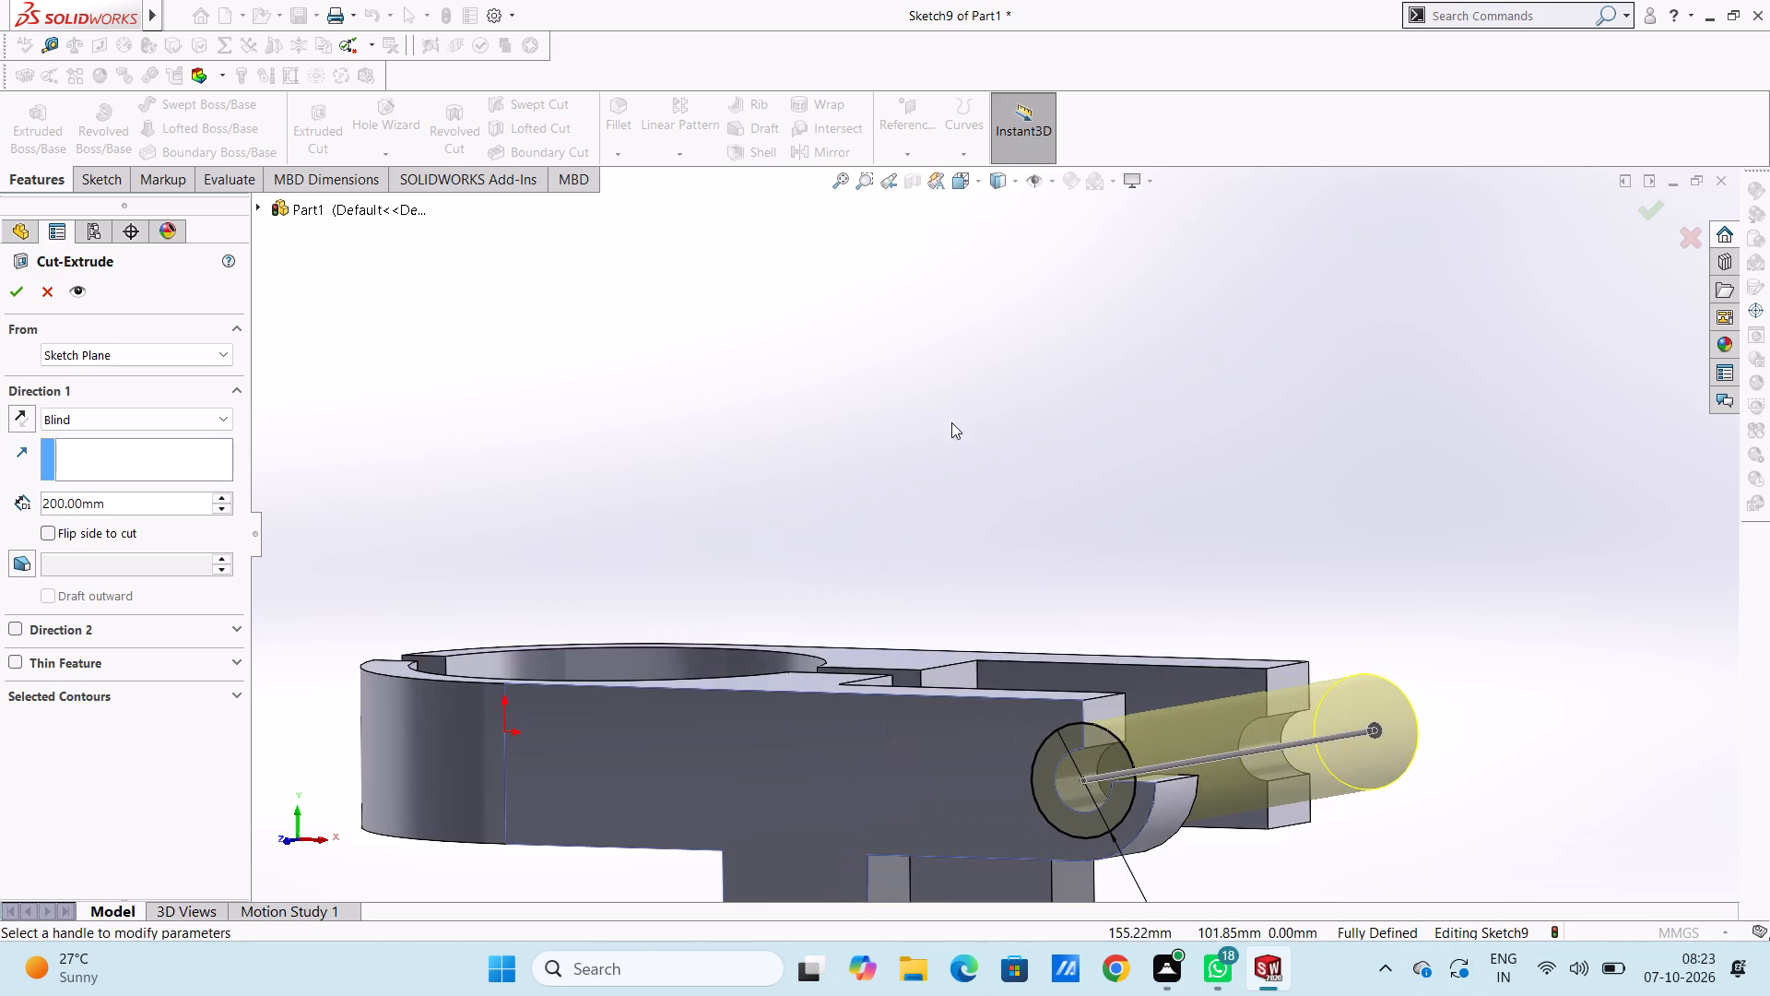
pyautogui.scroll(4, 1042, 488)
pyautogui.scroll(3, 1027, 717)
pyautogui.scroll(-4, 1013, 653)
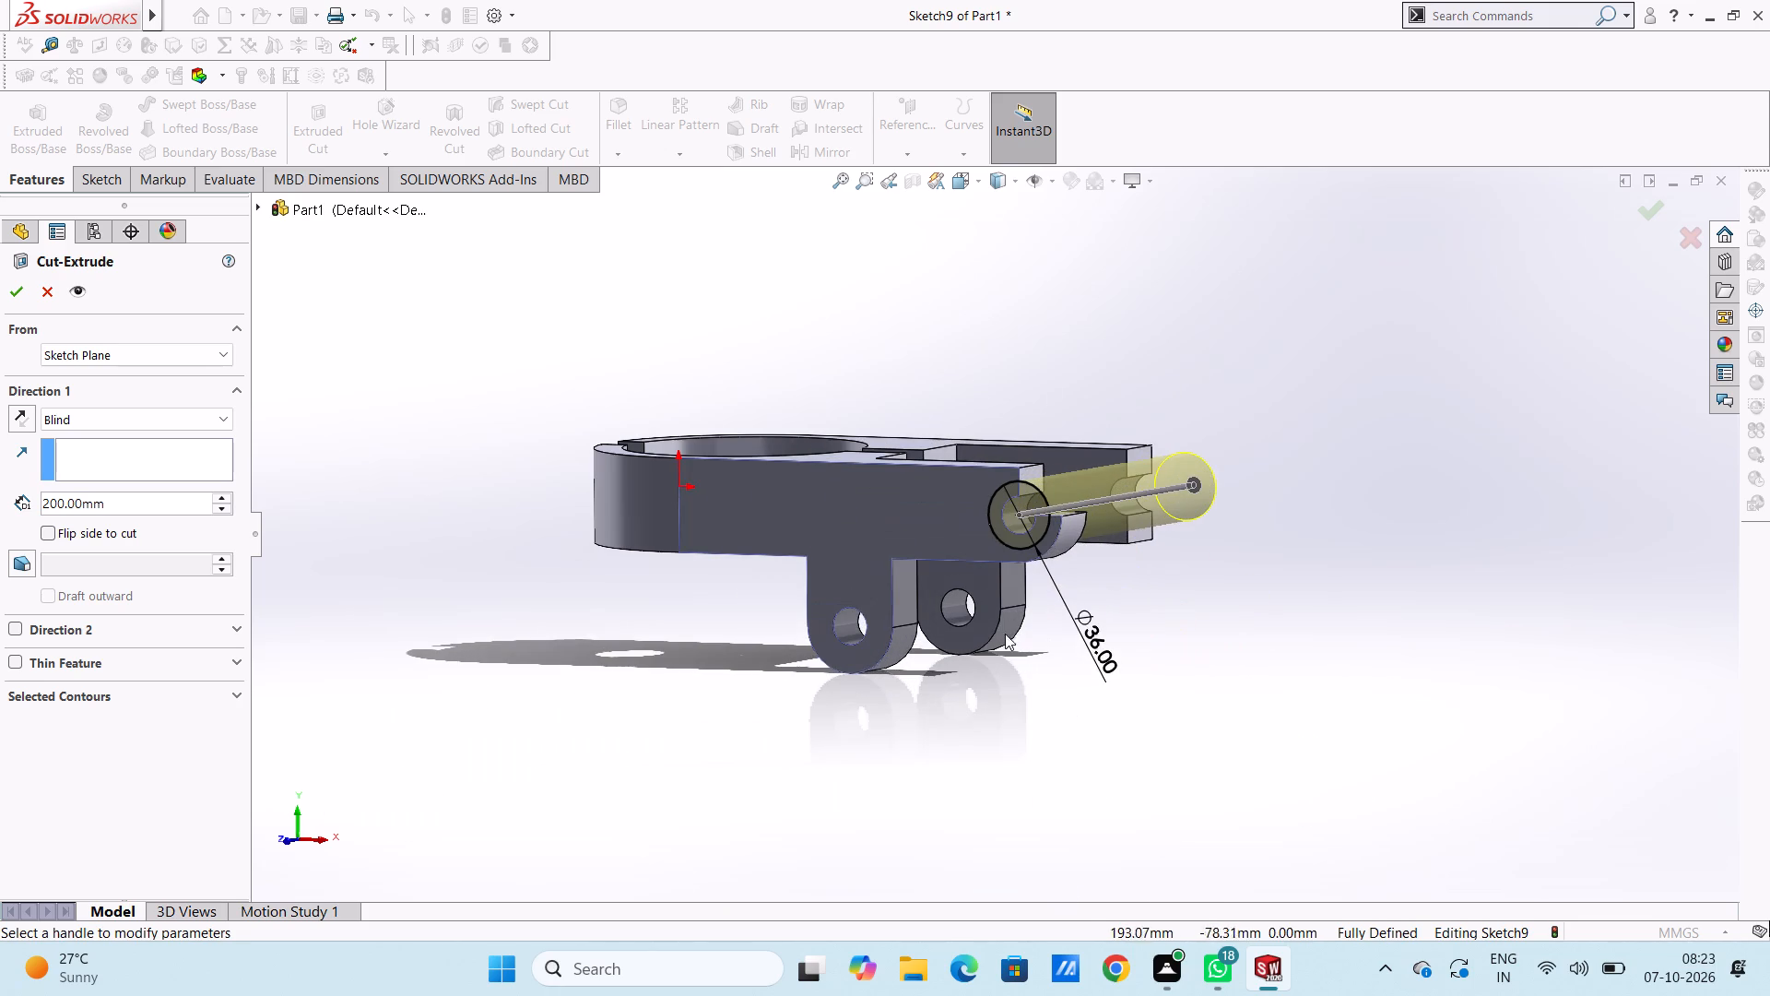
pyautogui.scroll(-2, 1047, 419)
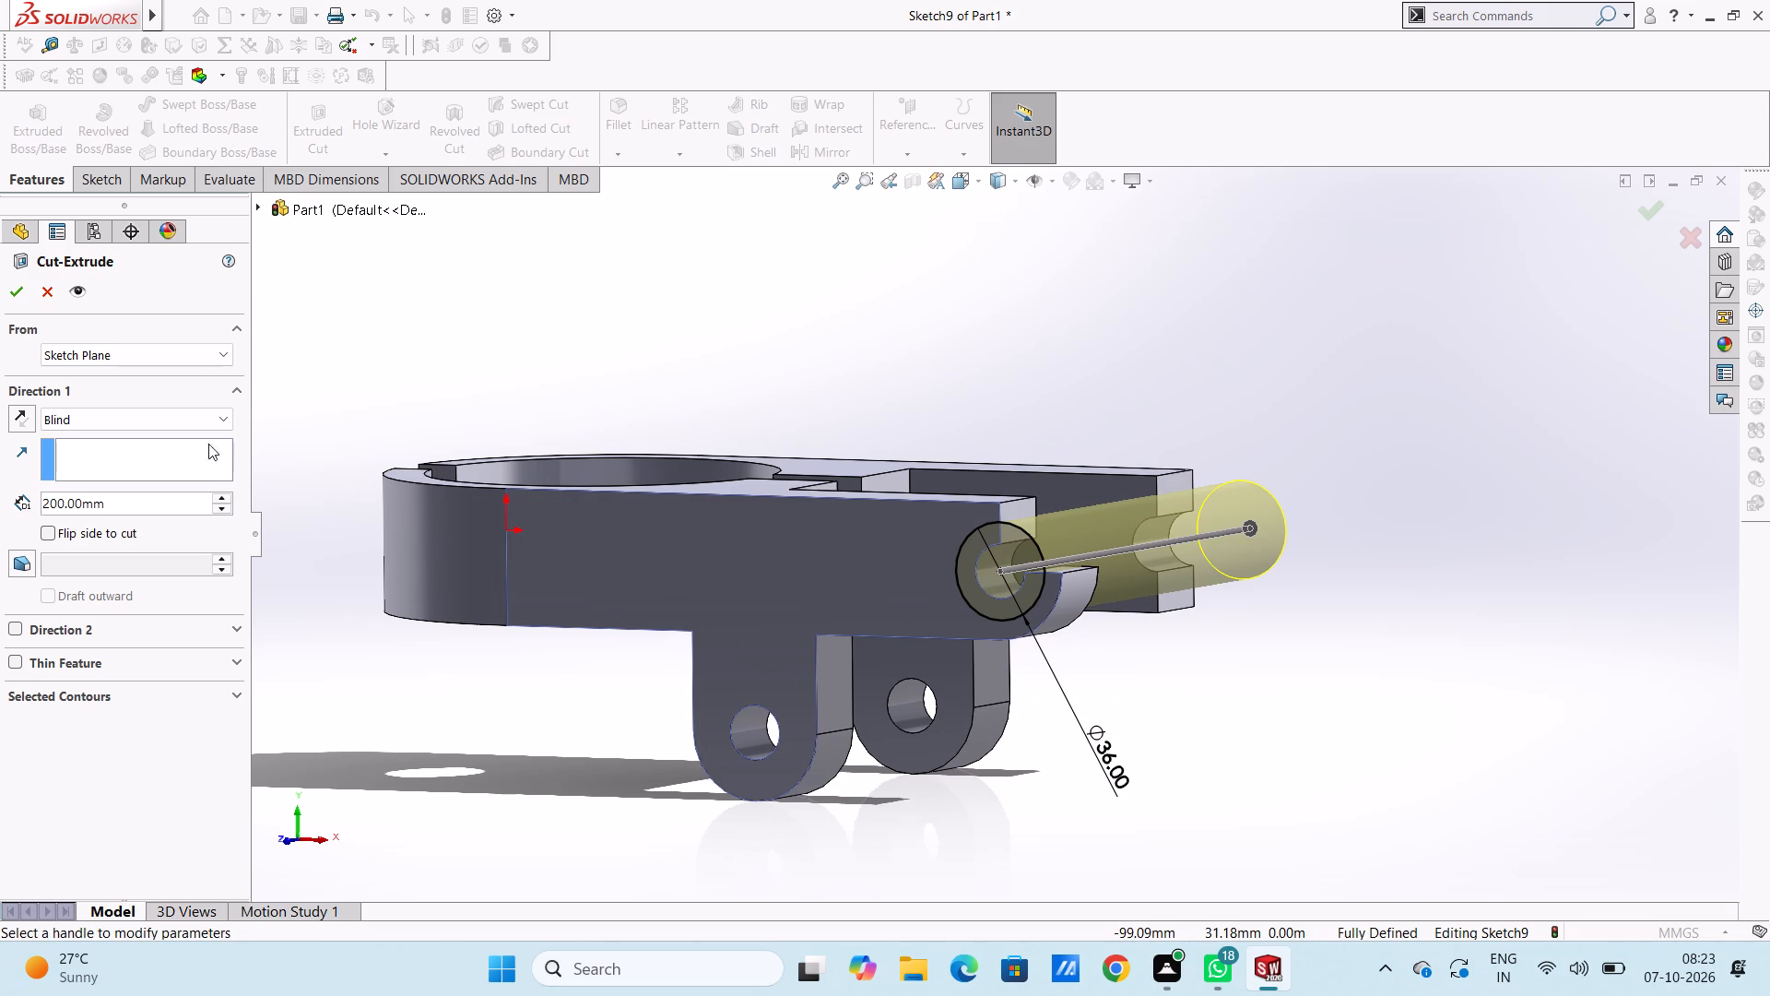
pyautogui.doubleClick(124, 501)
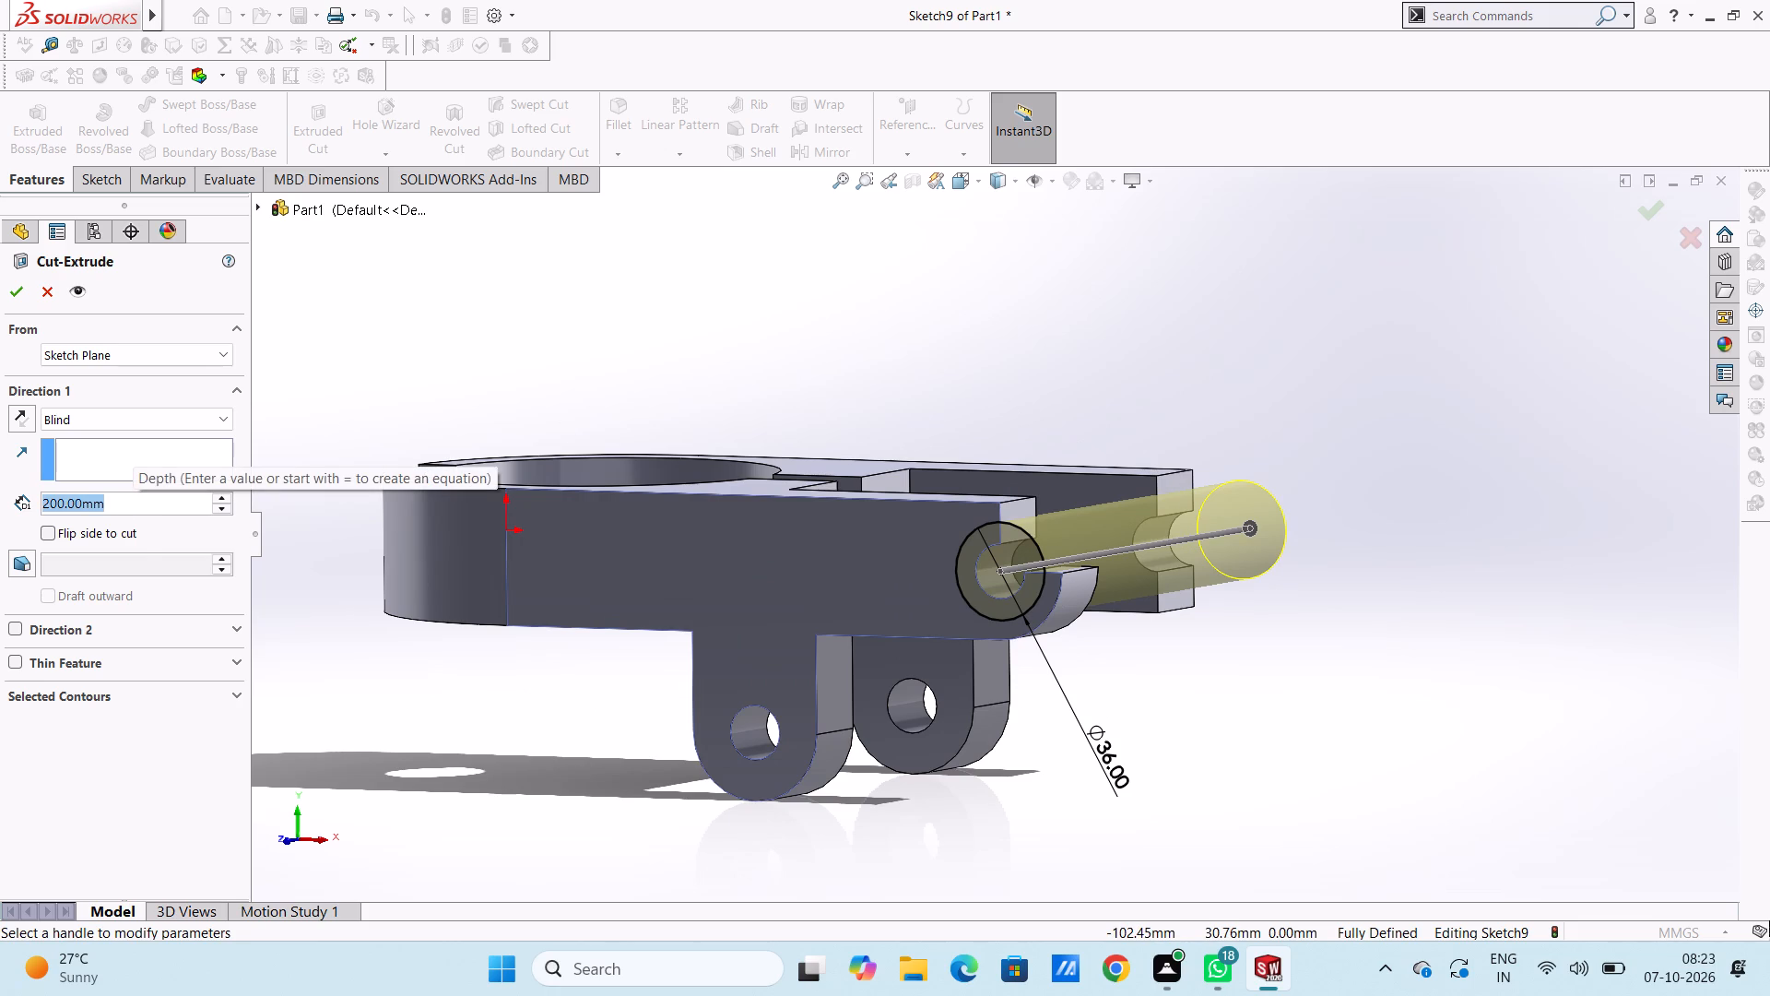
pyautogui.press('5')
pyautogui.press('Return')
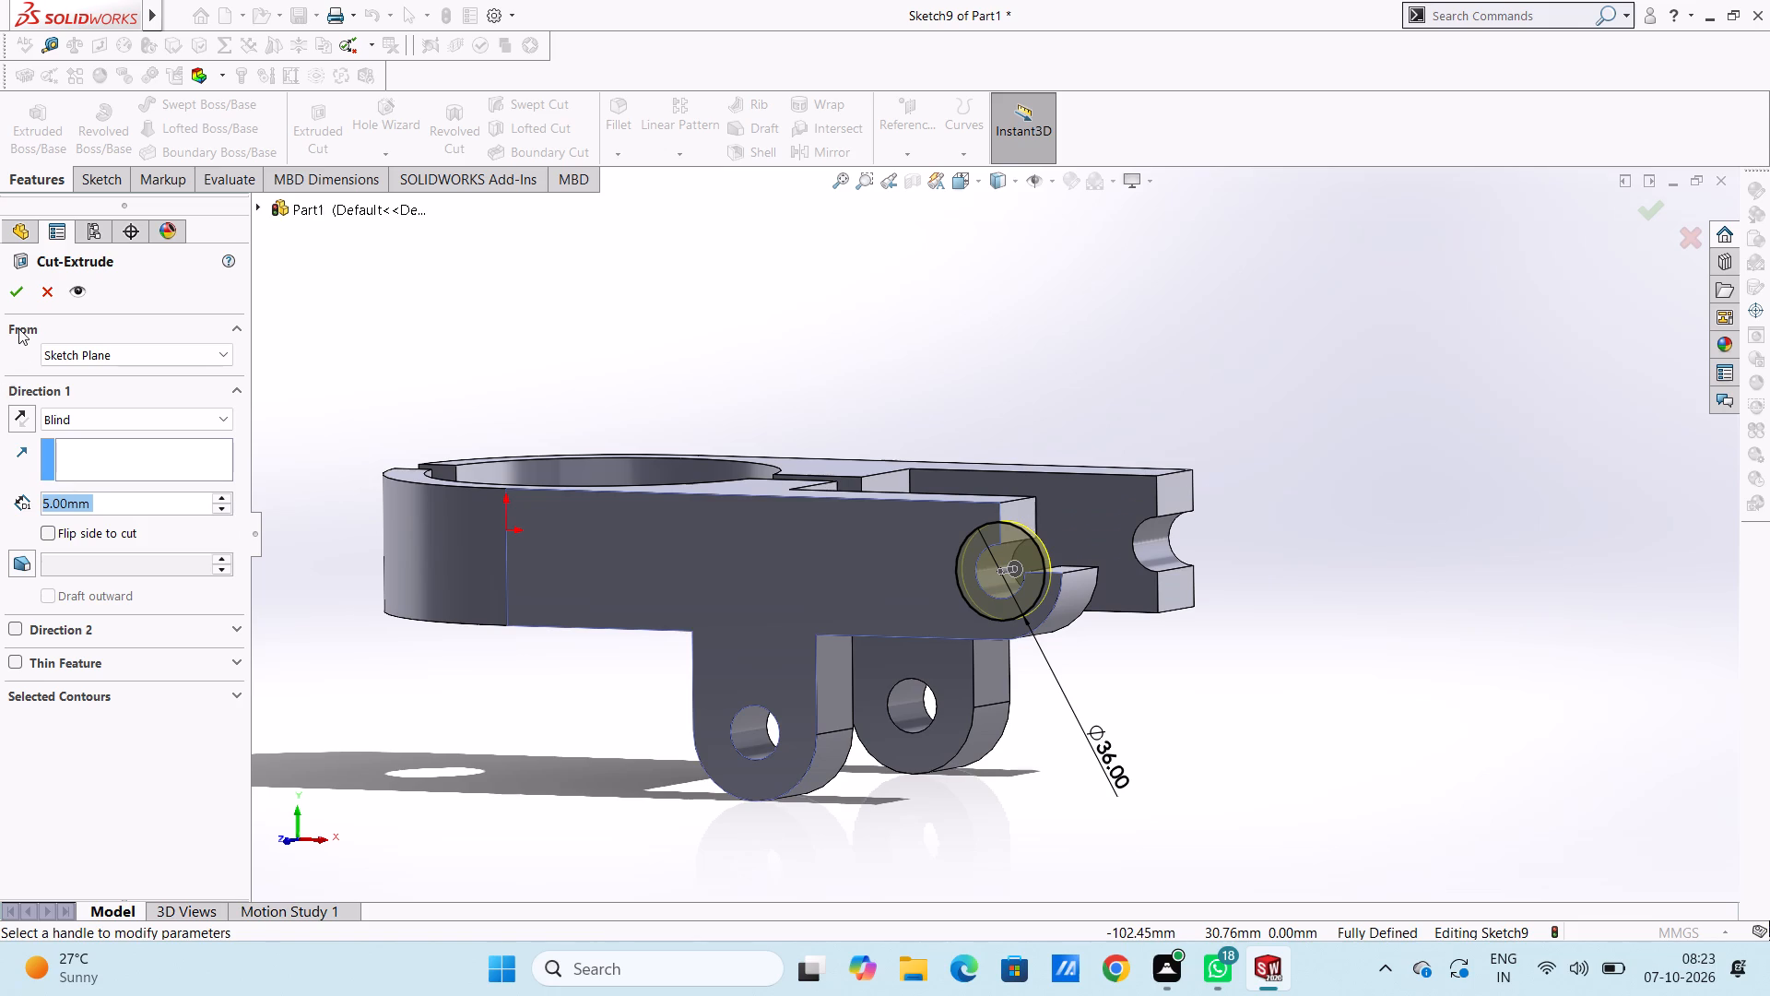
pyautogui.click(22, 298)
pyautogui.click(519, 333)
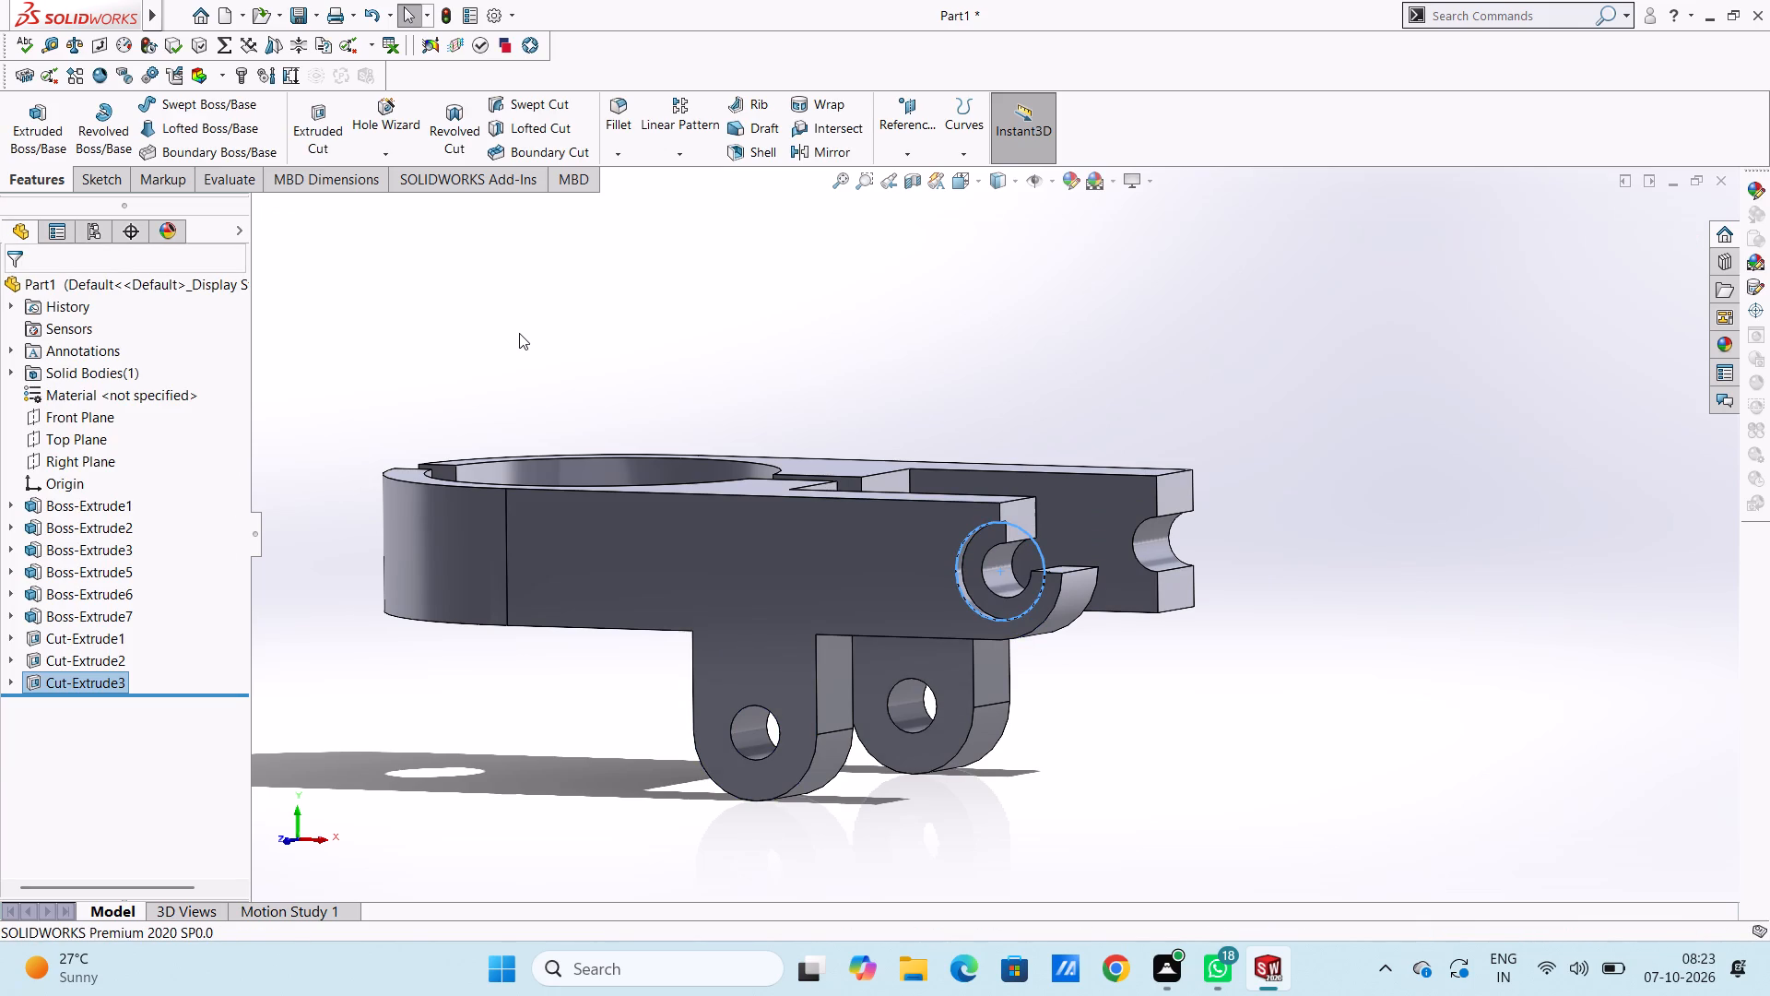
# Examine the recess at the front arm's hook and compare it with the opposite arm end from several angles.
pyautogui.scroll(3, 519, 333)
pyautogui.moveTo(775, 385); pyautogui.dragTo(741, 445, button='middle')
pyautogui.scroll(1, 775, 385)
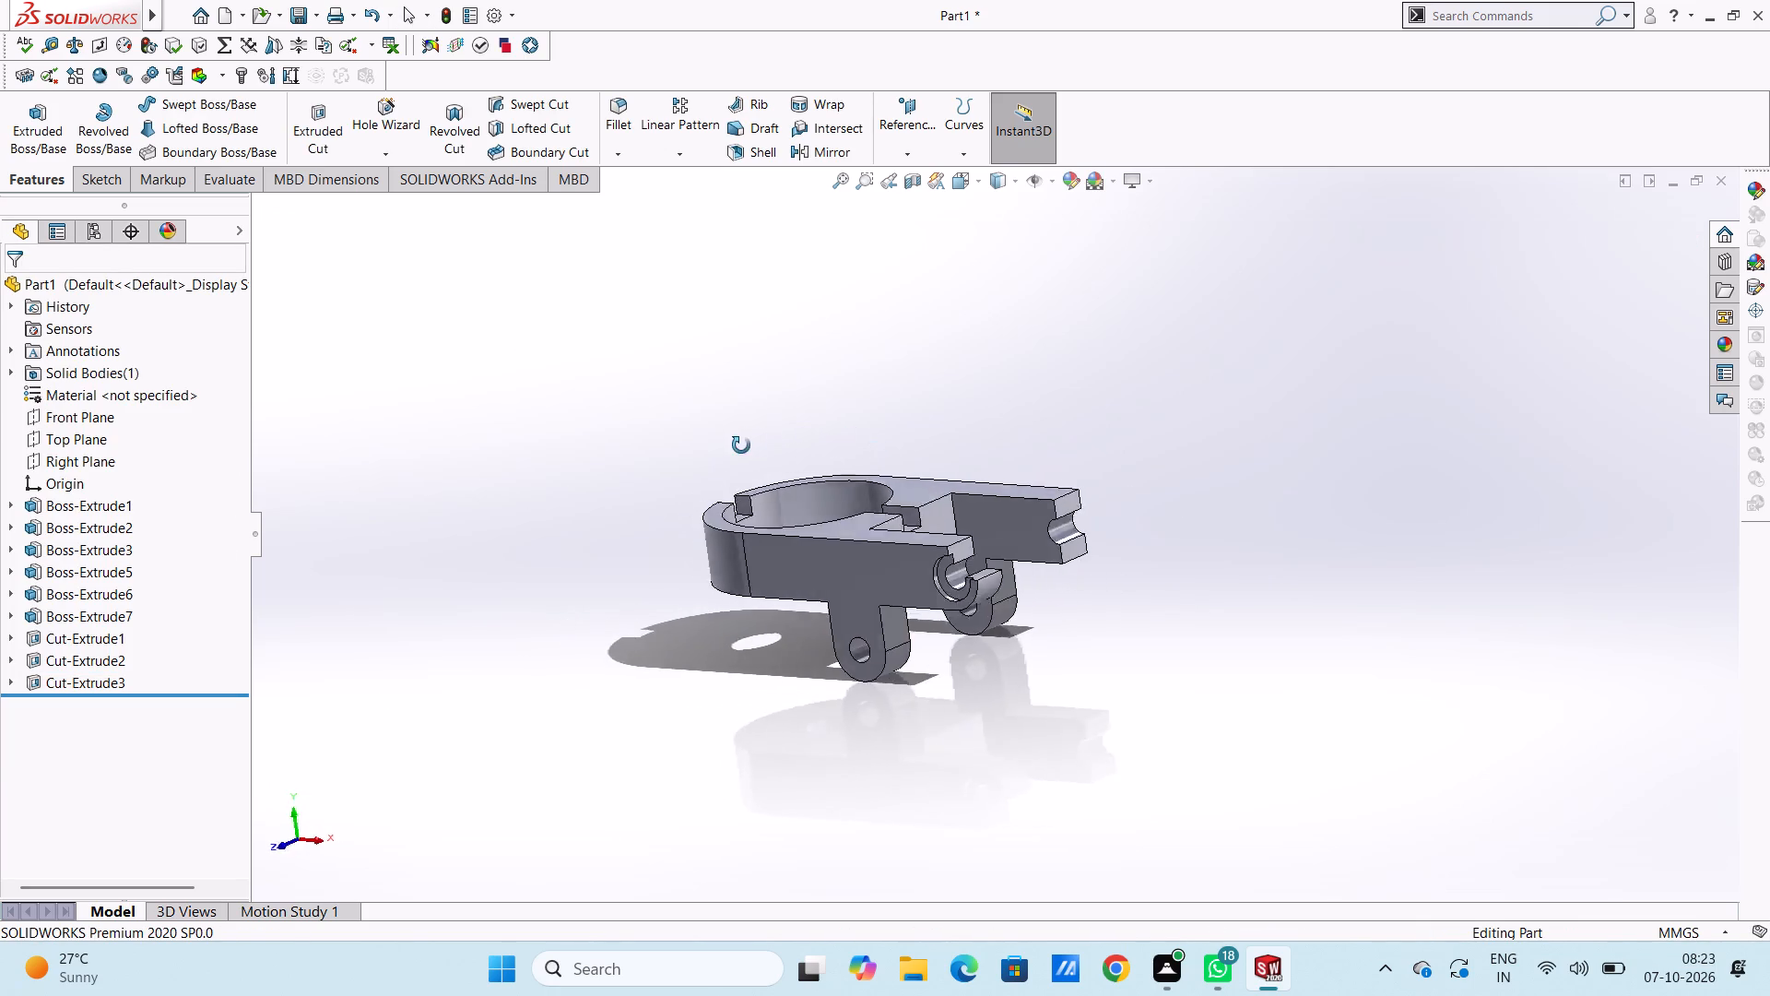
pyautogui.moveTo(741, 445); pyautogui.dragTo(759, 454, button='middle')
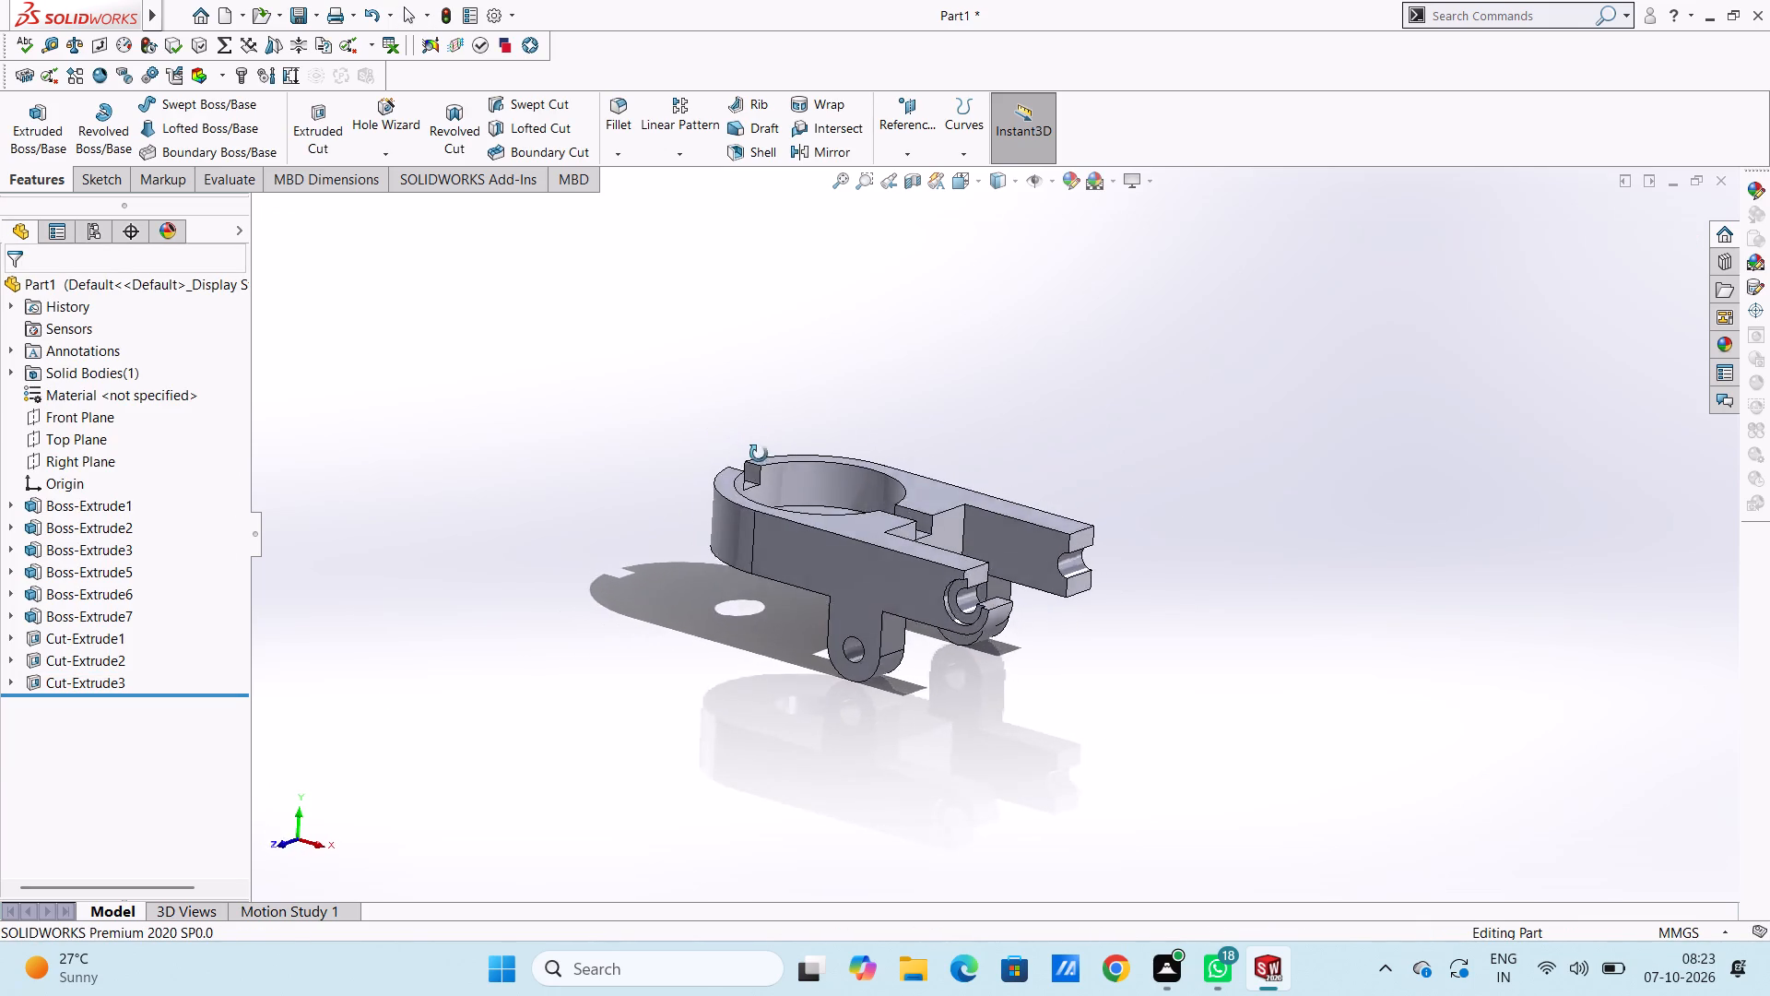
pyautogui.moveTo(759, 454); pyautogui.dragTo(773, 462, button='middle')
pyautogui.scroll(-5, 837, 576)
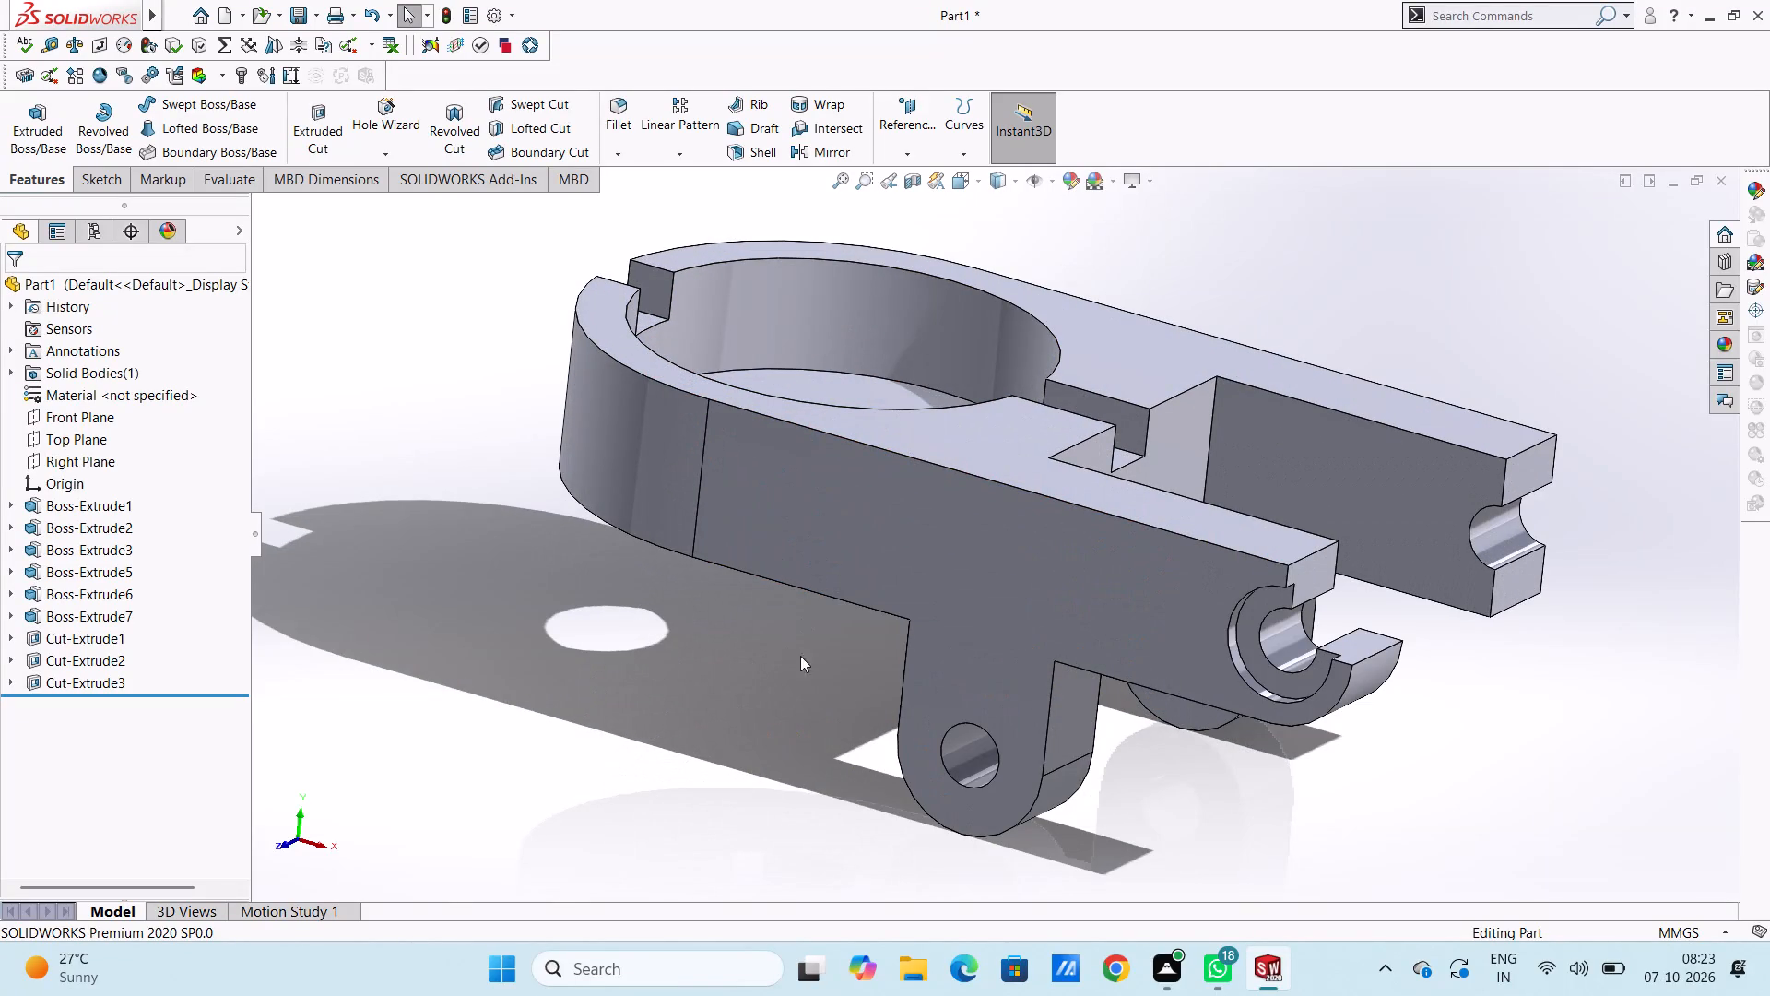
pyautogui.scroll(2, 853, 687)
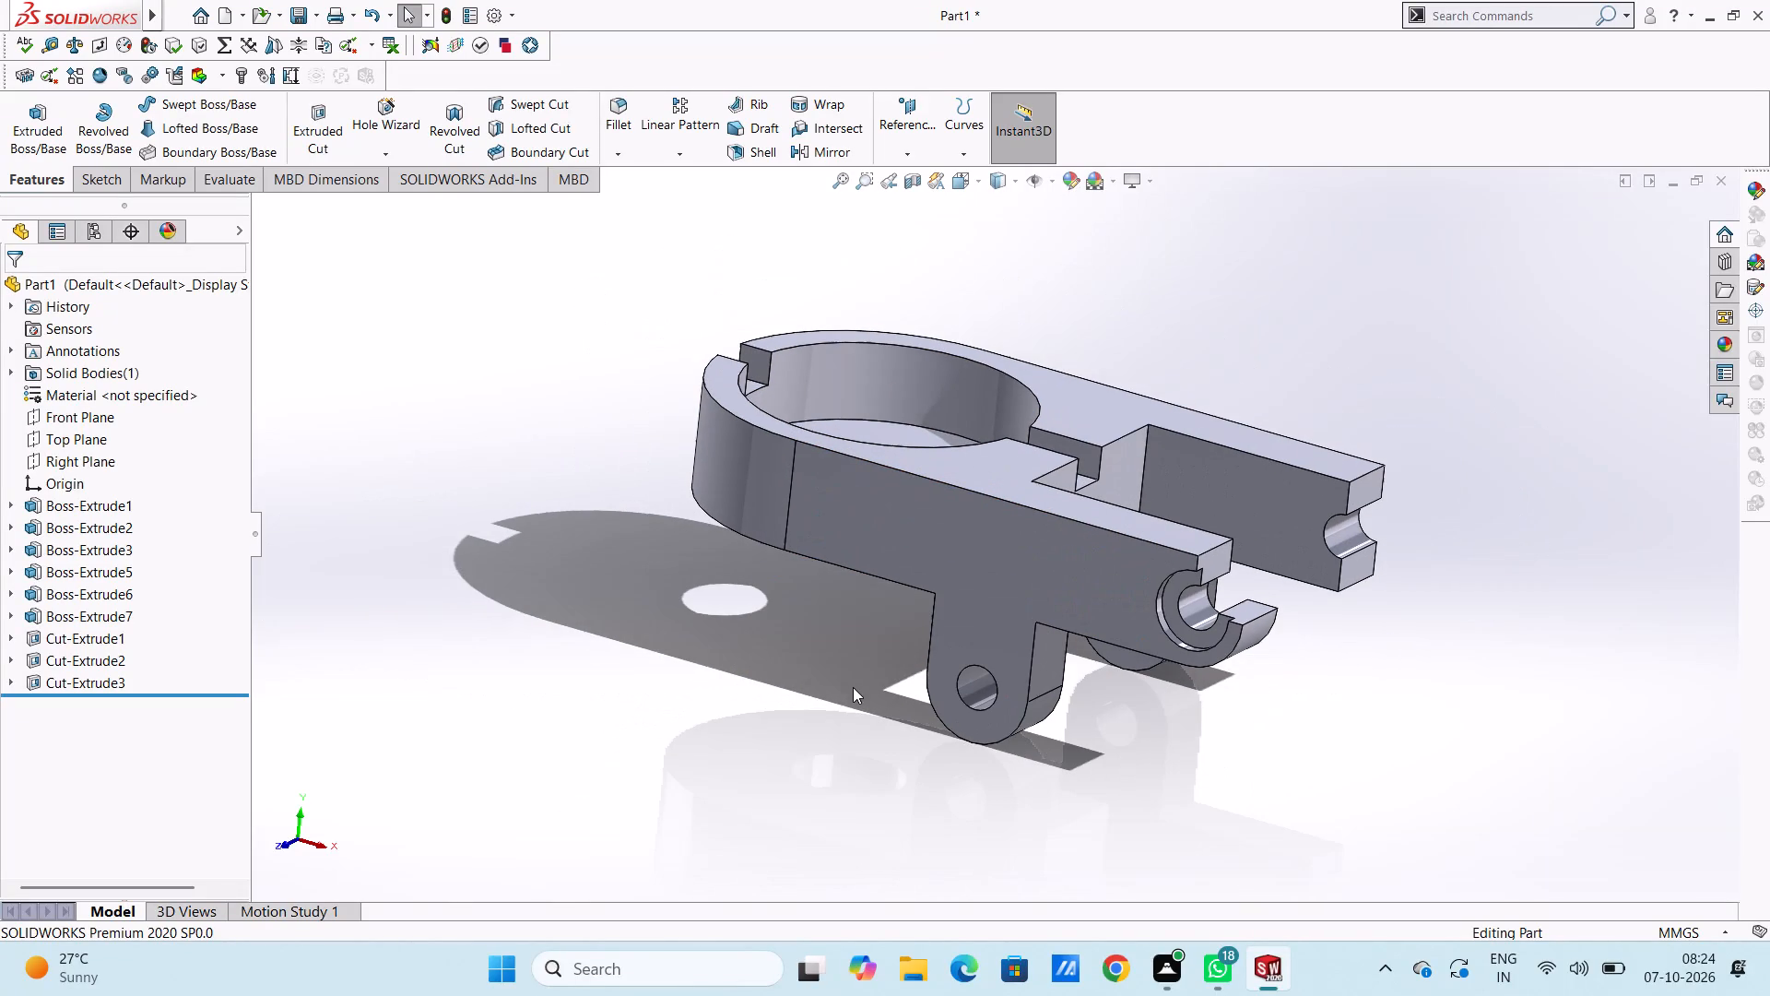
pyautogui.scroll(2, 1296, 660)
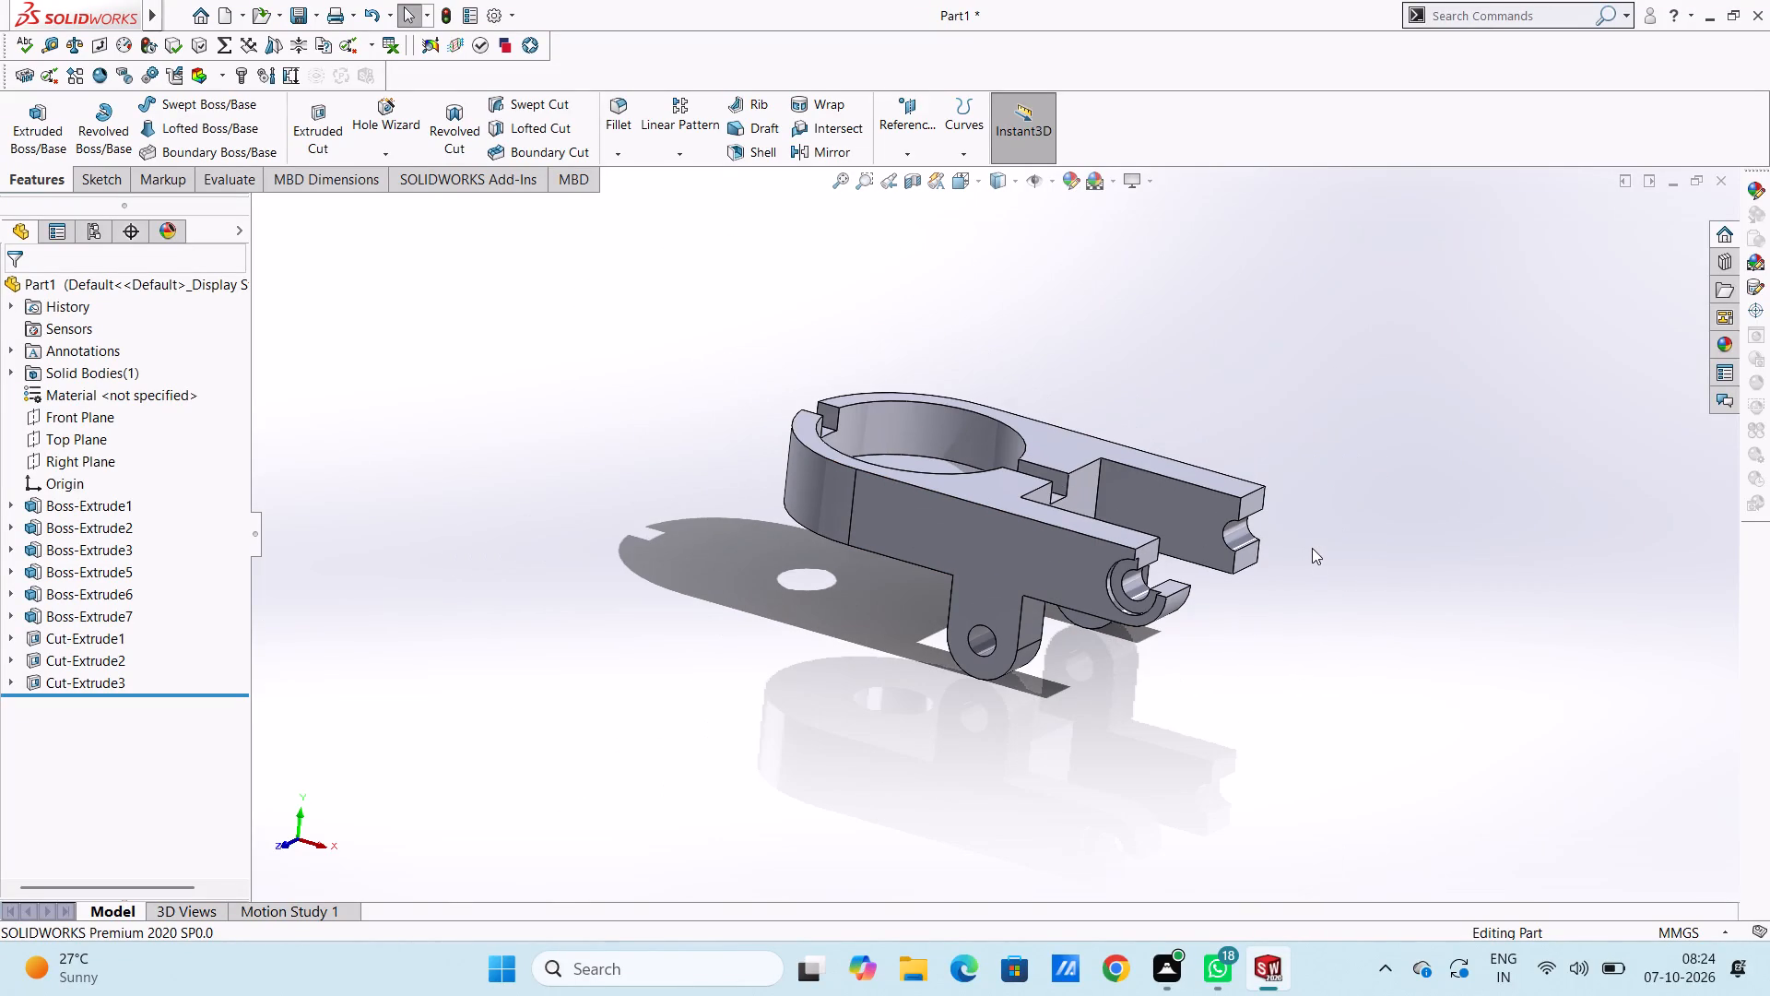
pyautogui.moveTo(1312, 548); pyautogui.dragTo(1316, 651, button='middle')
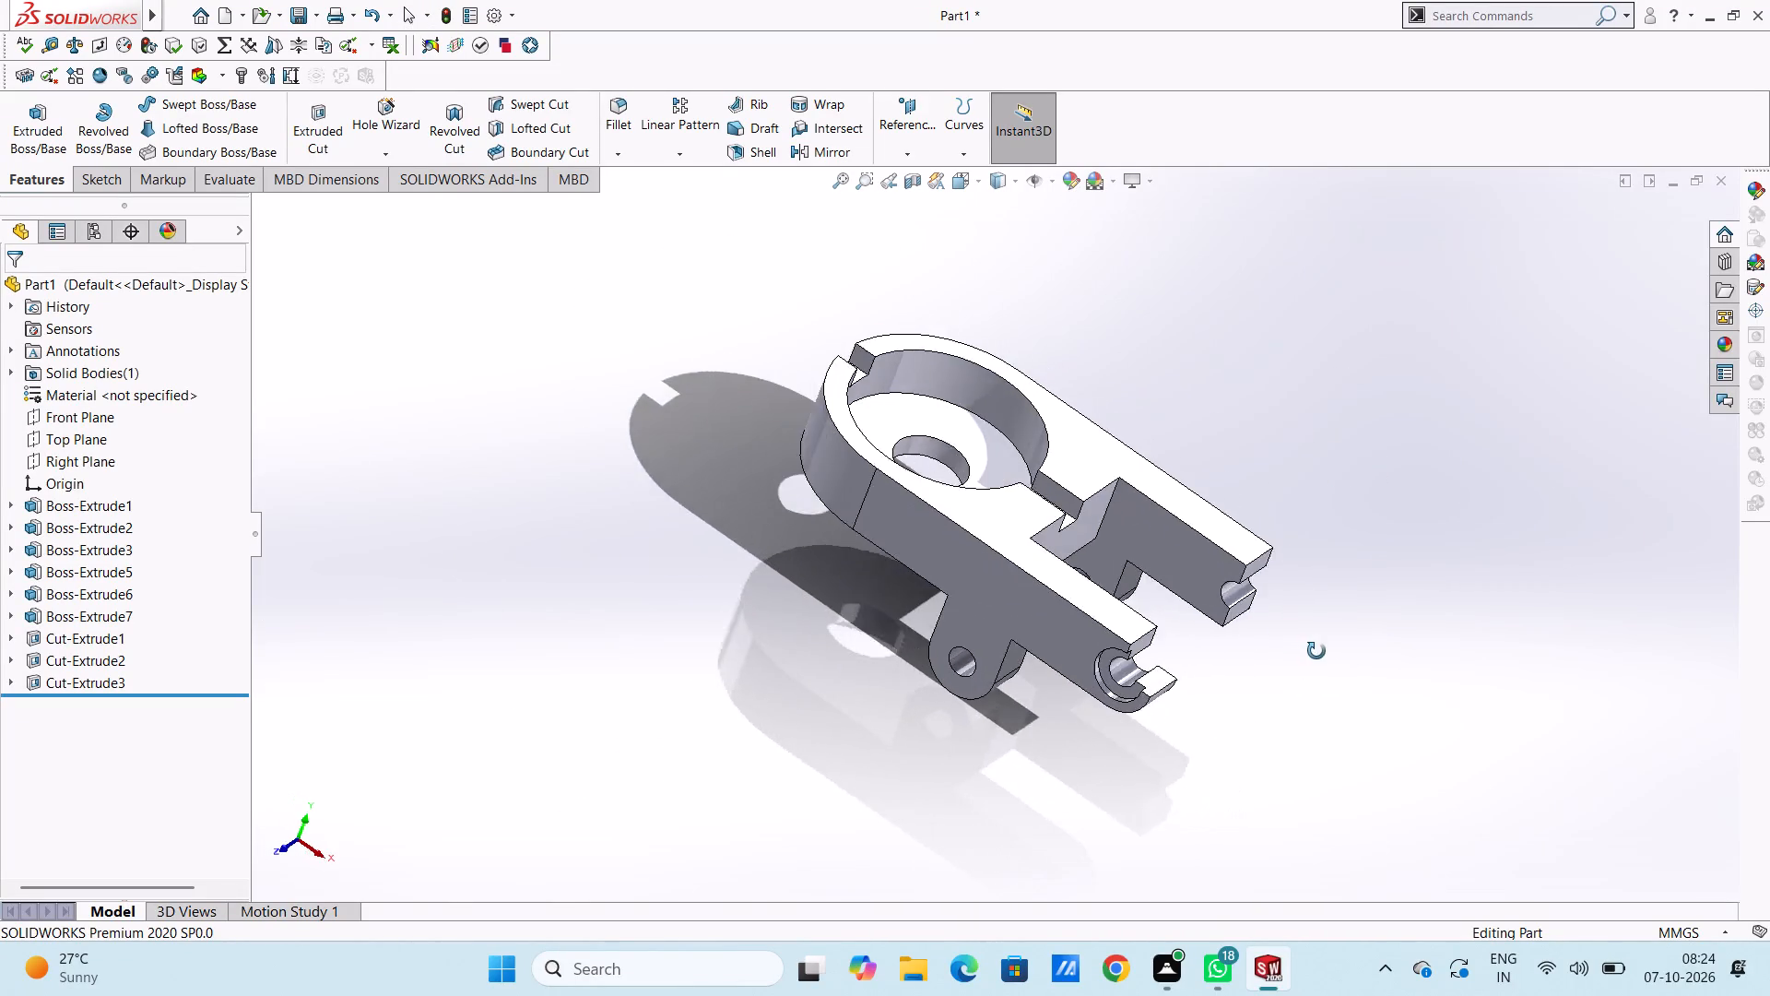
pyautogui.moveTo(1316, 651); pyautogui.dragTo(1257, 672, button='middle')
pyautogui.scroll(1, 1257, 672)
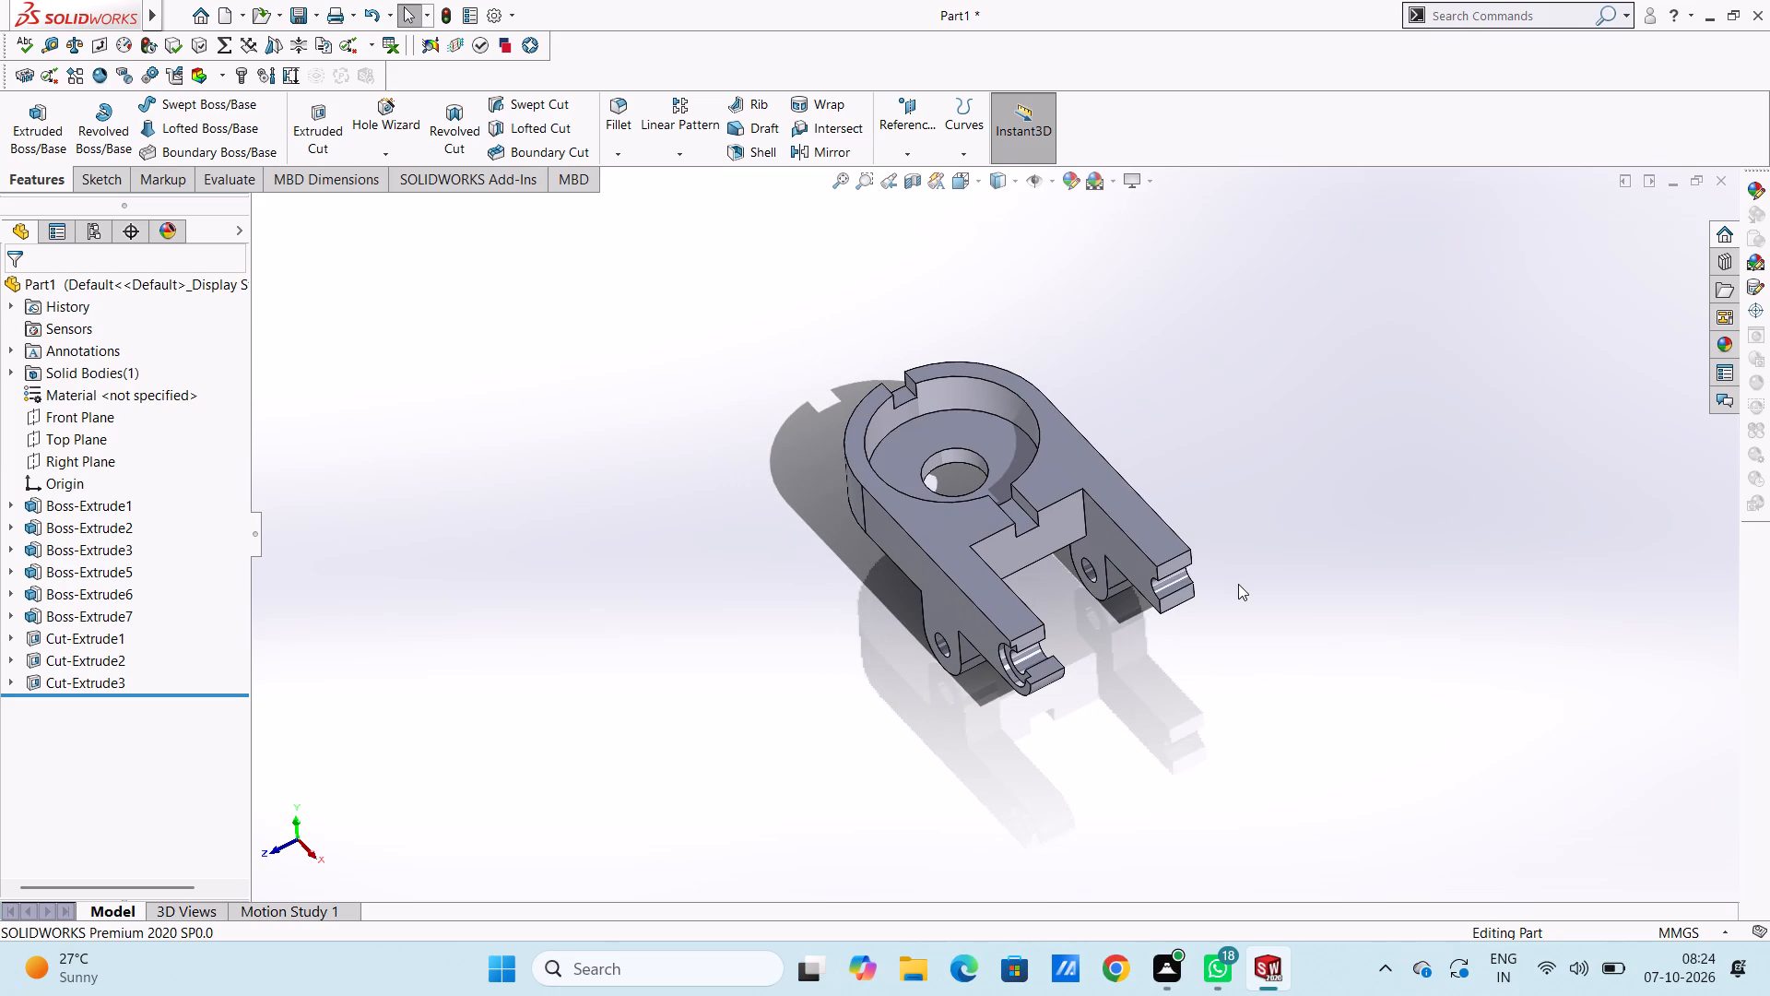
# Start a sketch on the back arm's outer face and draw a 10 mm radius circle concentric with its end opening.
pyautogui.hotkey('ctrl', '1')
pyautogui.hotkey('ctrl', '2')
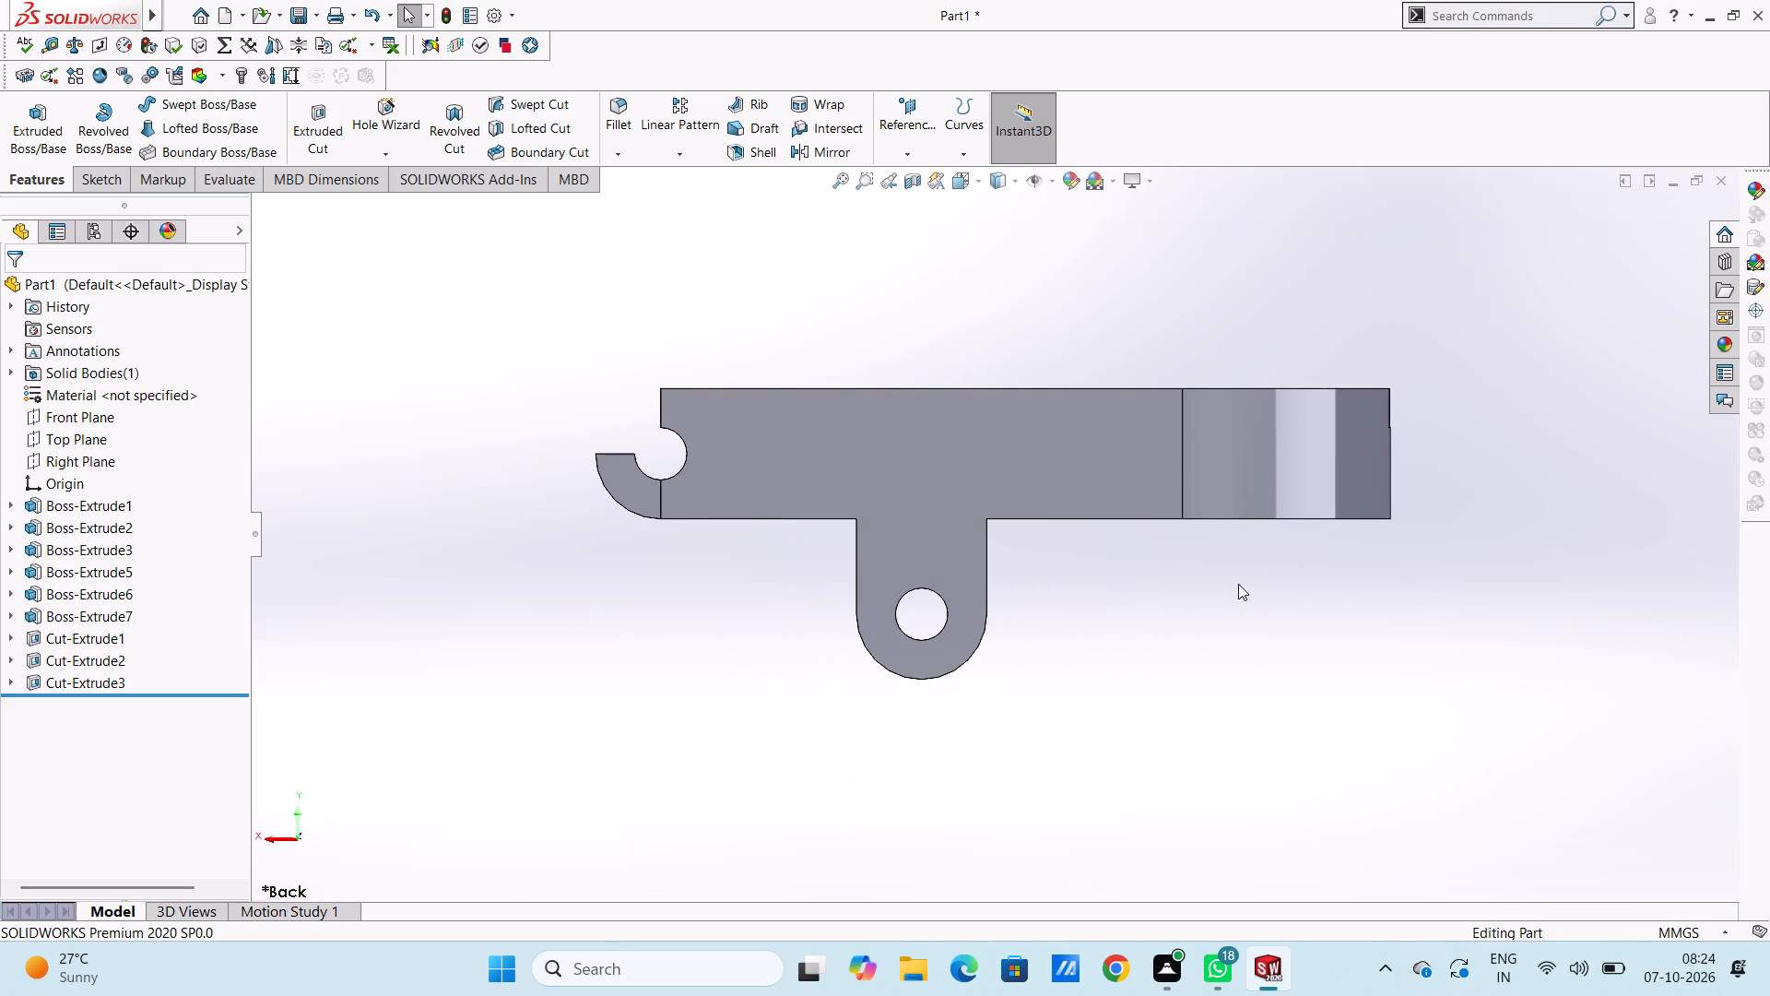
pyautogui.click(752, 441)
pyautogui.click(826, 394)
pyautogui.click(751, 329)
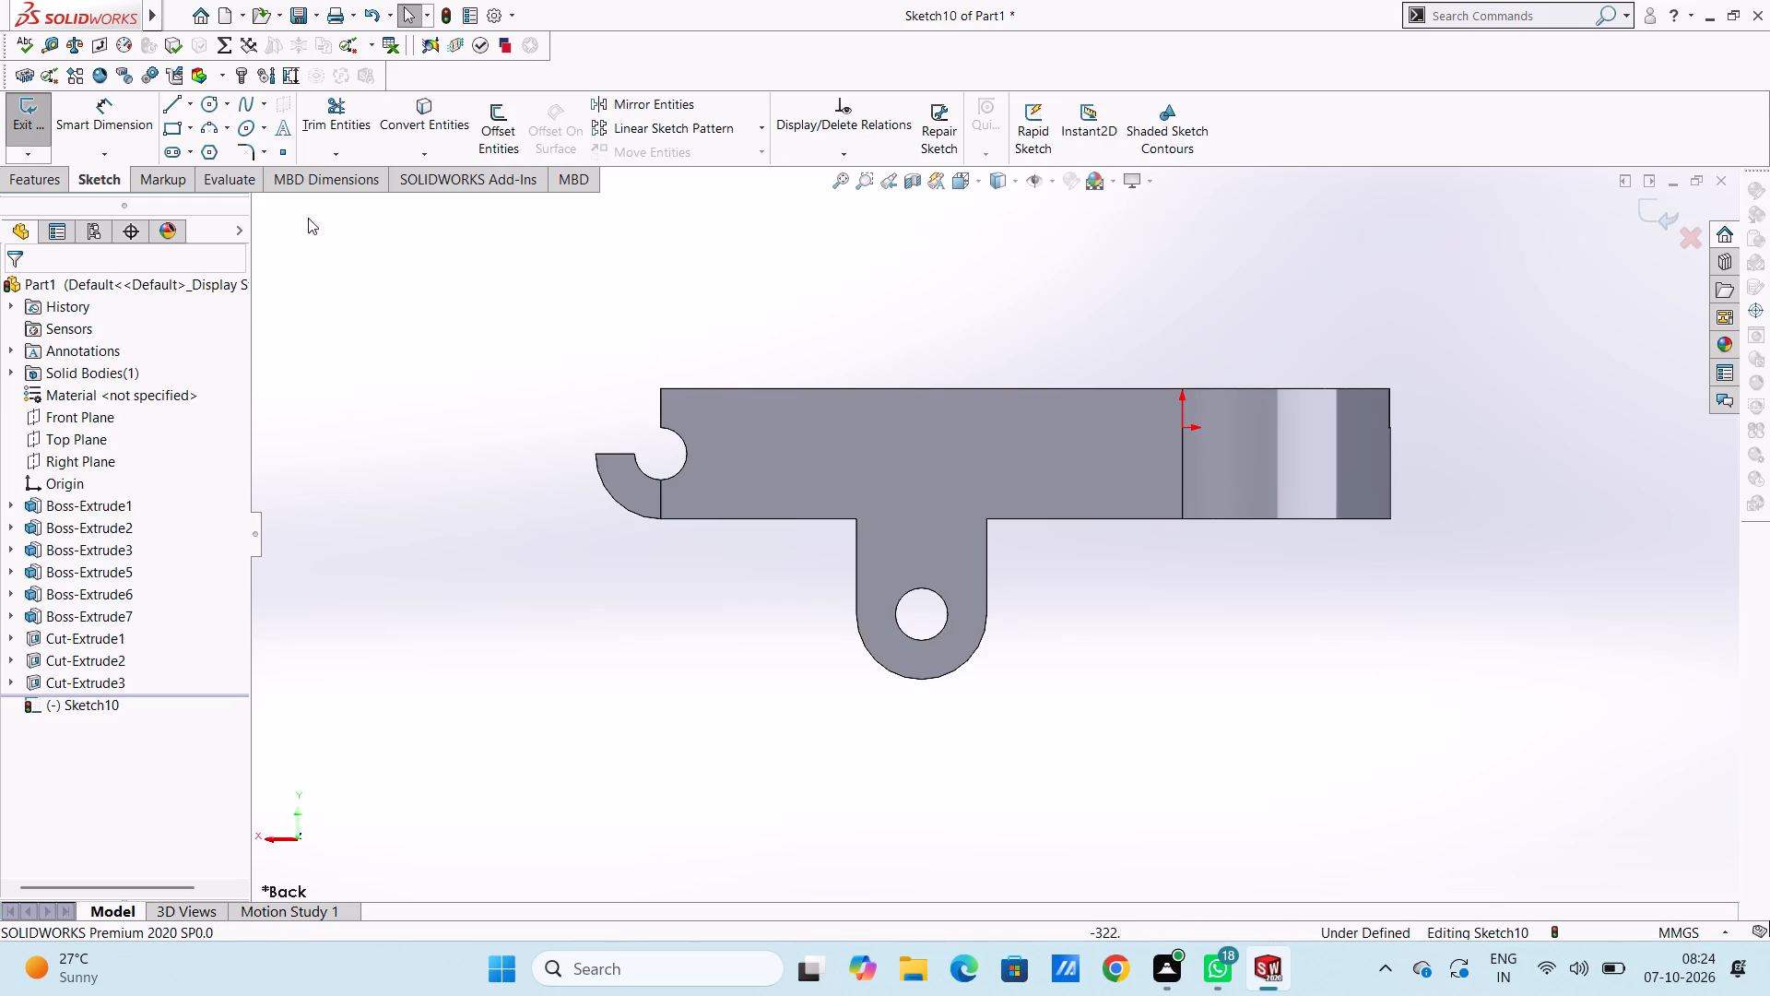
pyautogui.click(207, 111)
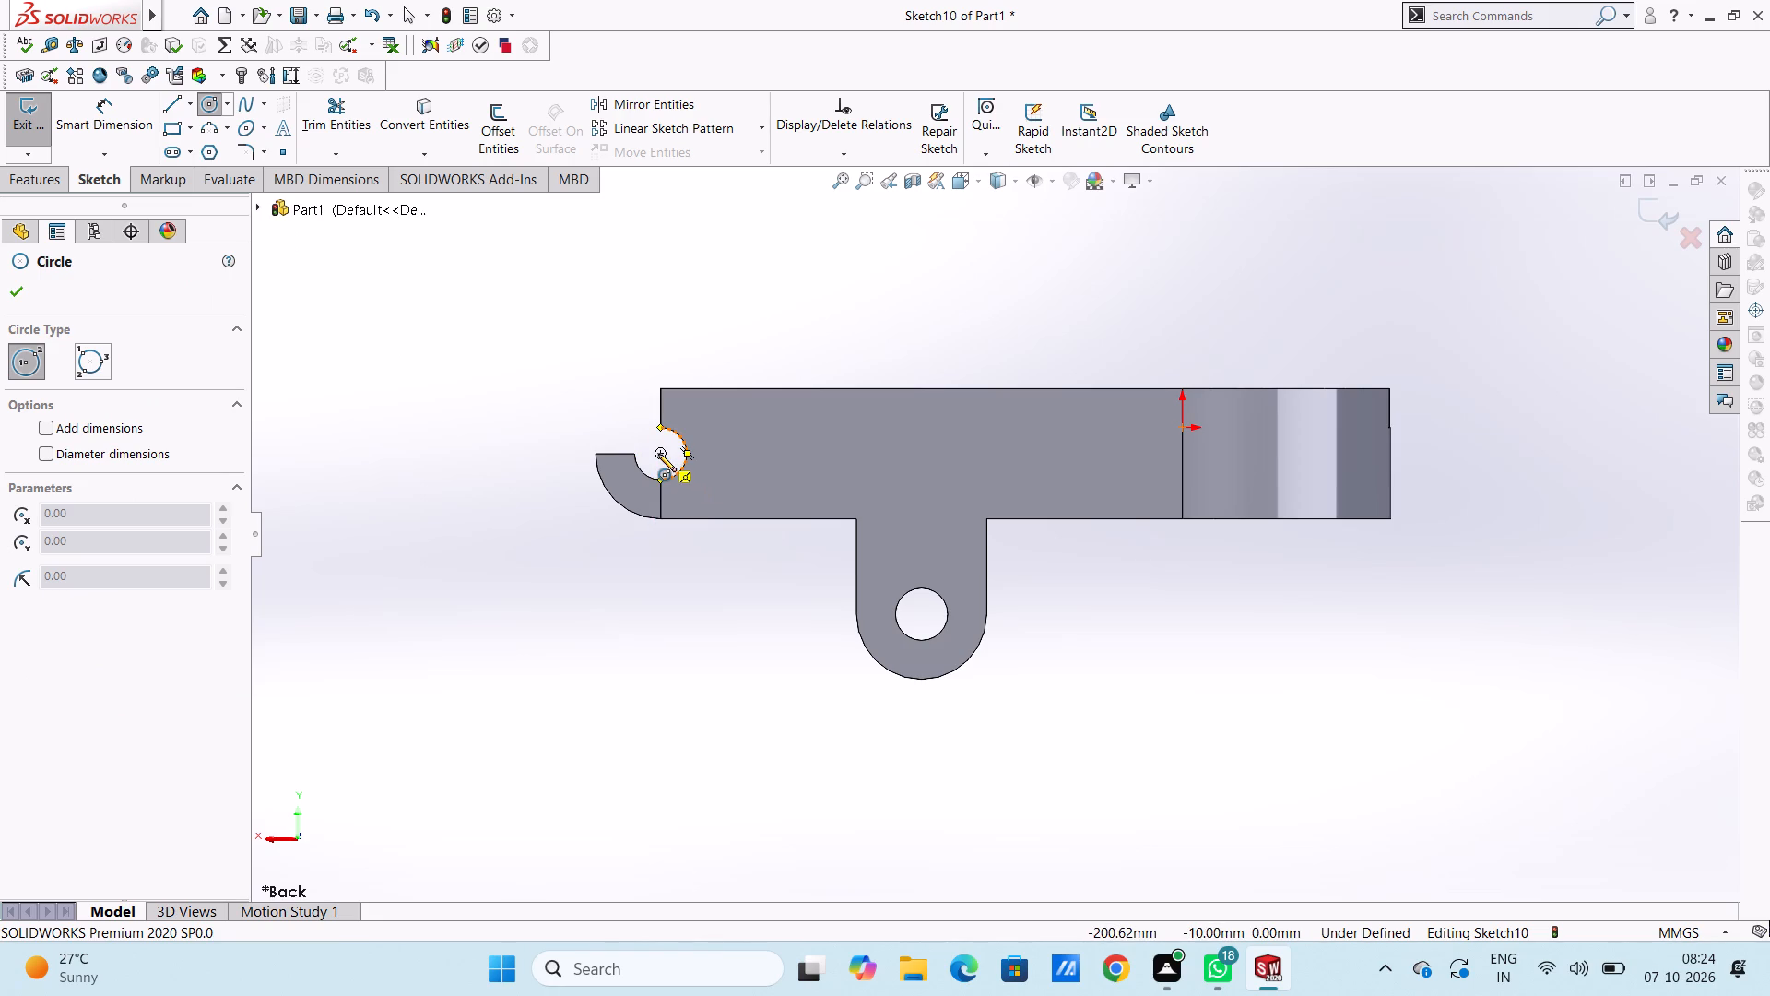
pyautogui.click(658, 450)
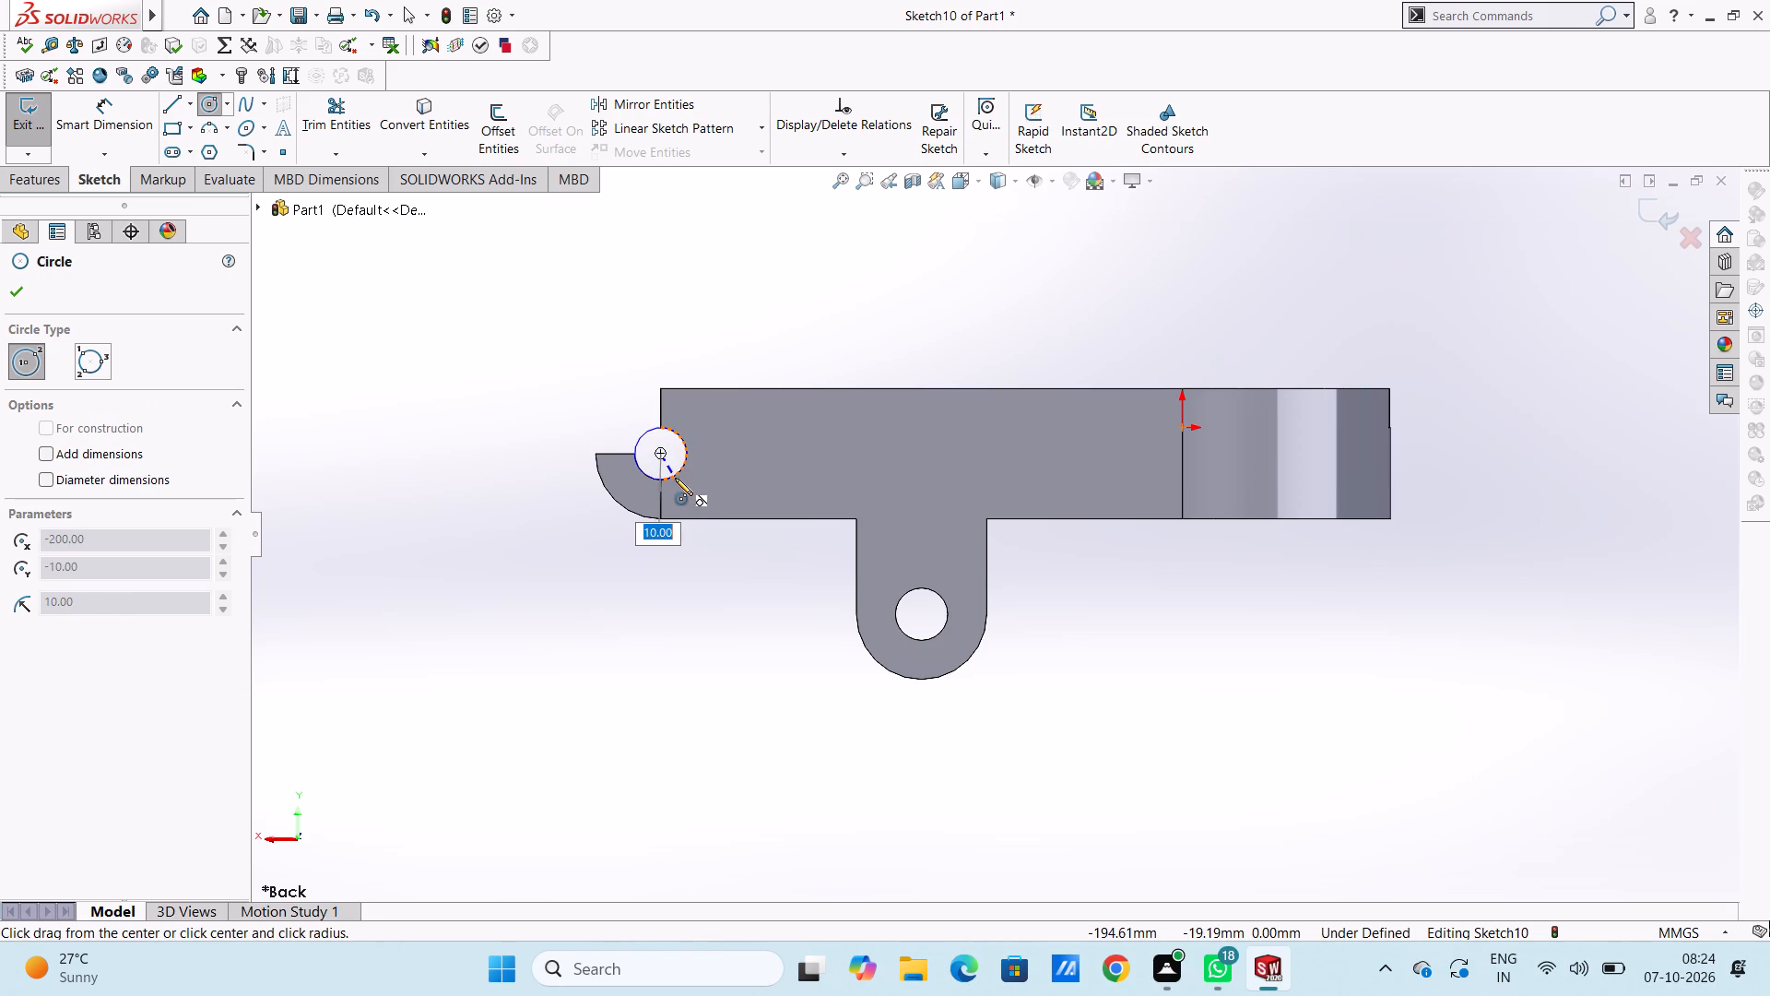
pyautogui.click(675, 478)
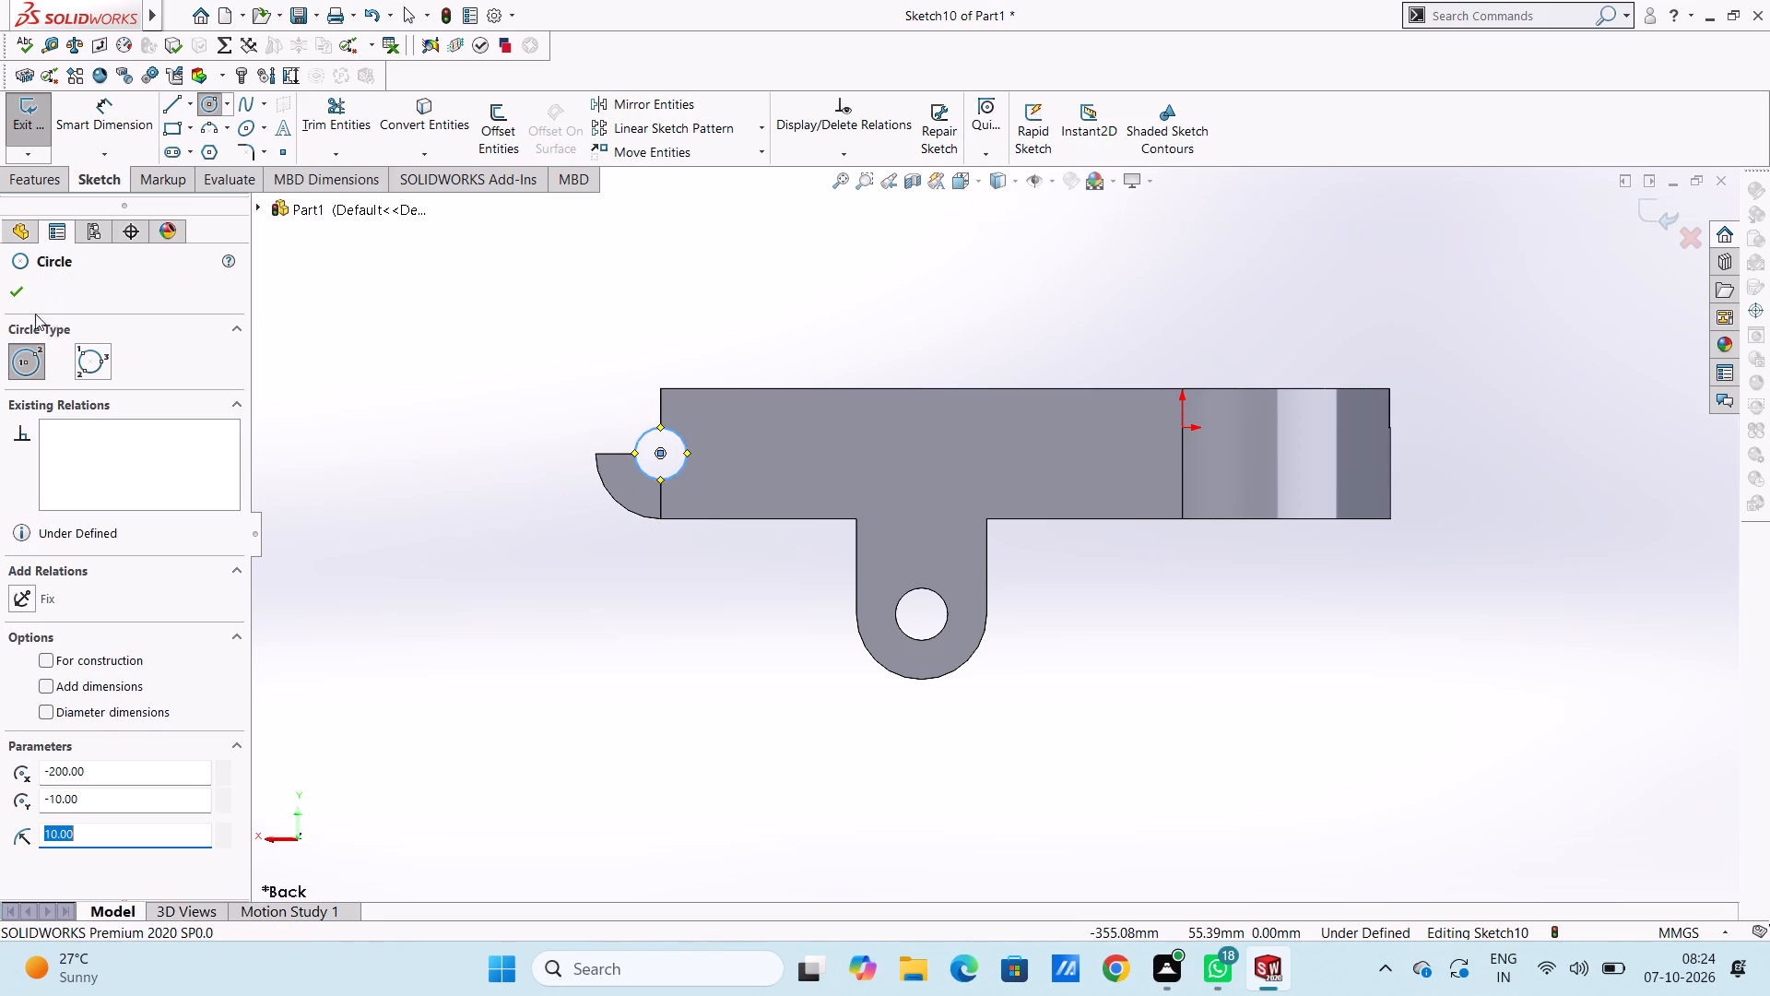
pyautogui.click(18, 298)
# Sketch a horizontal line from the circle's edge to the tip of the back arm's hook.
pyautogui.click(171, 104)
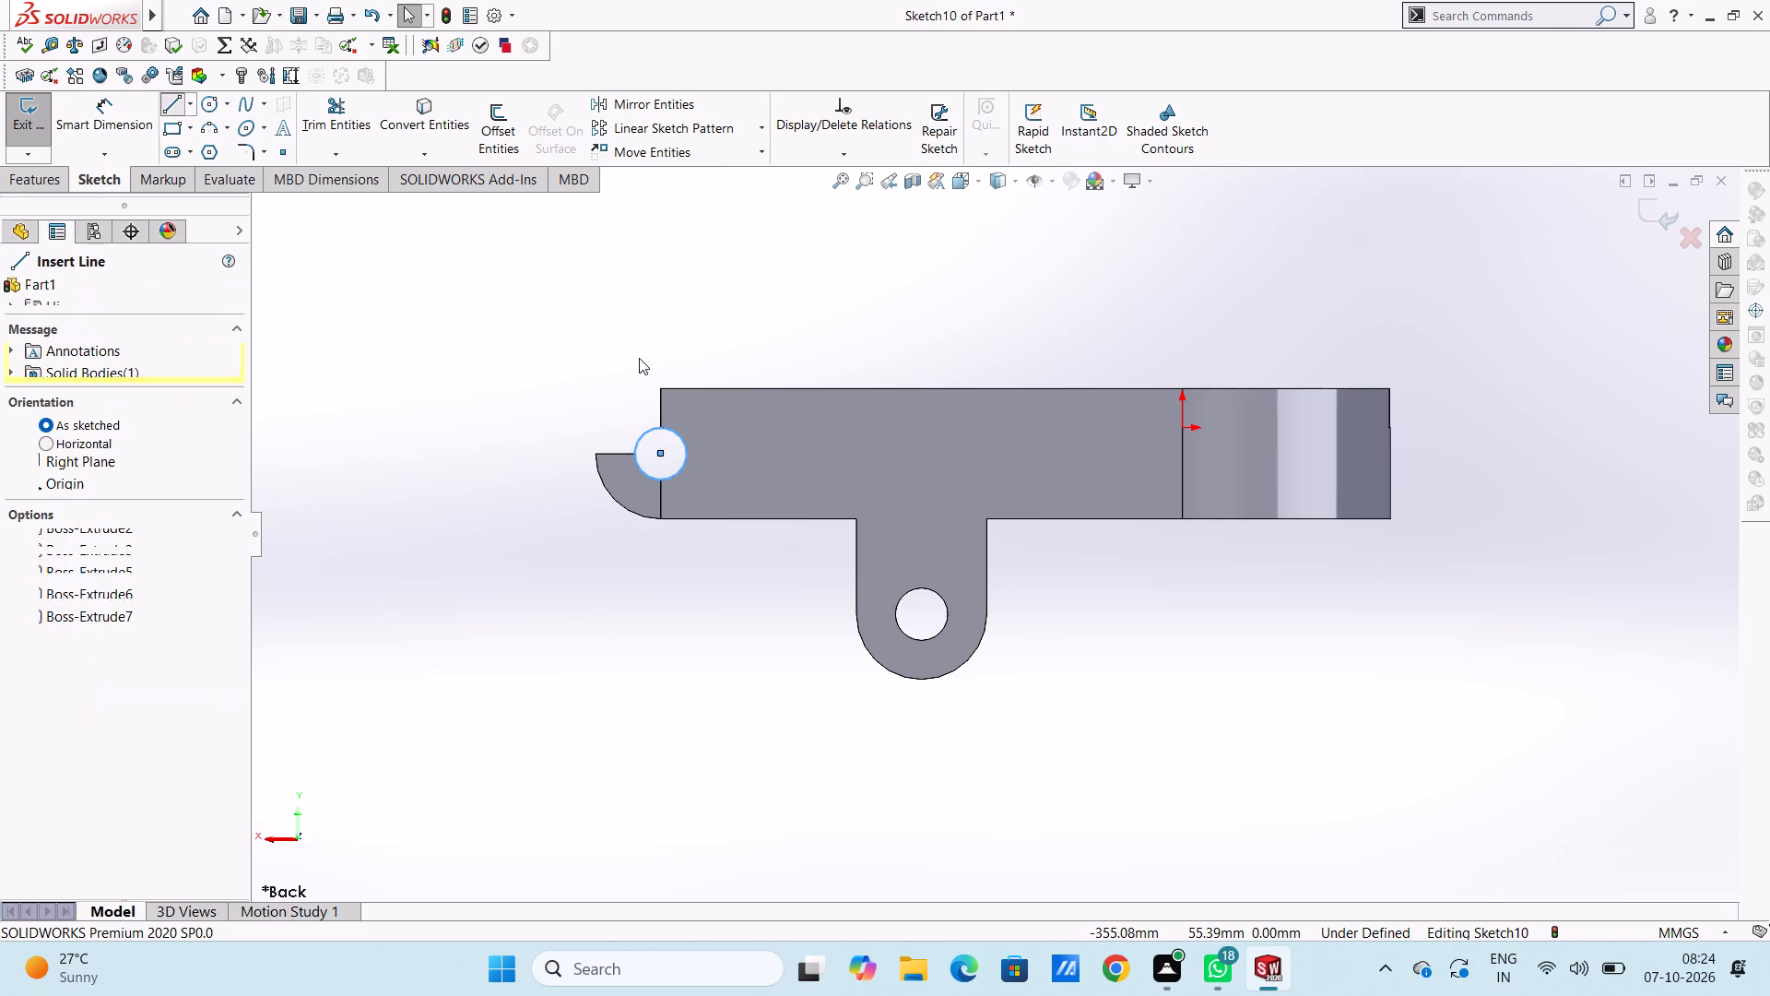
pyautogui.click(634, 453)
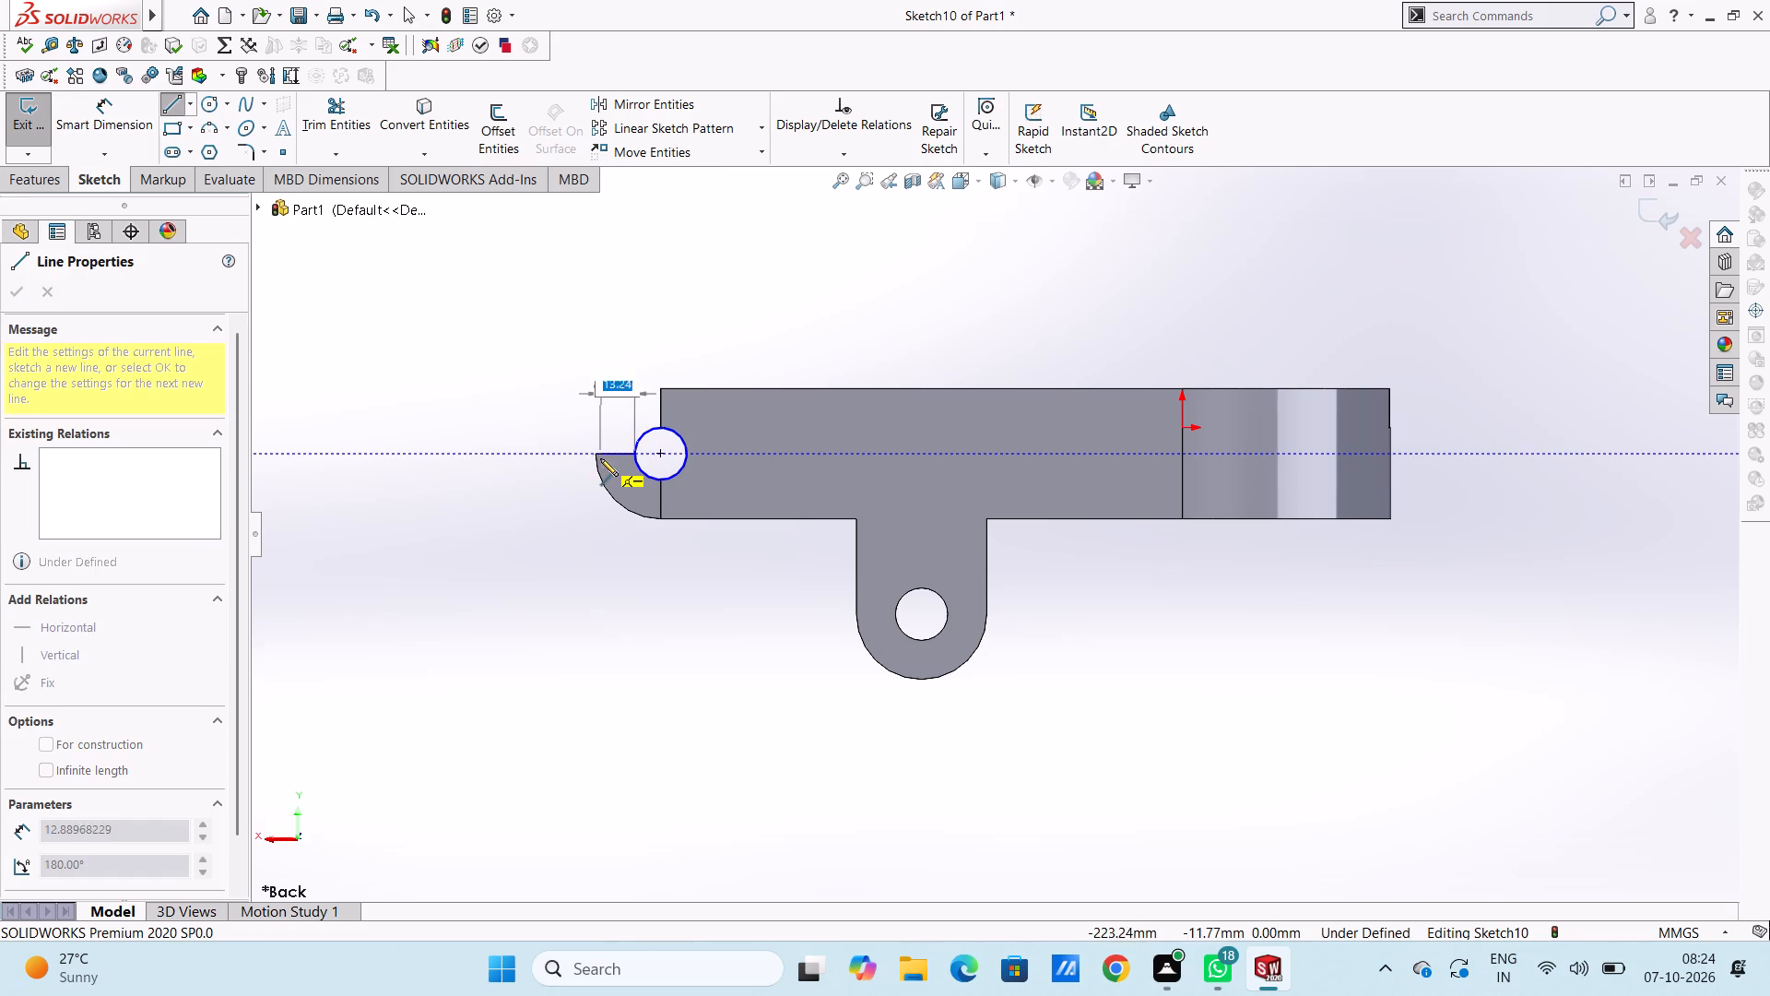
pyautogui.click(593, 458)
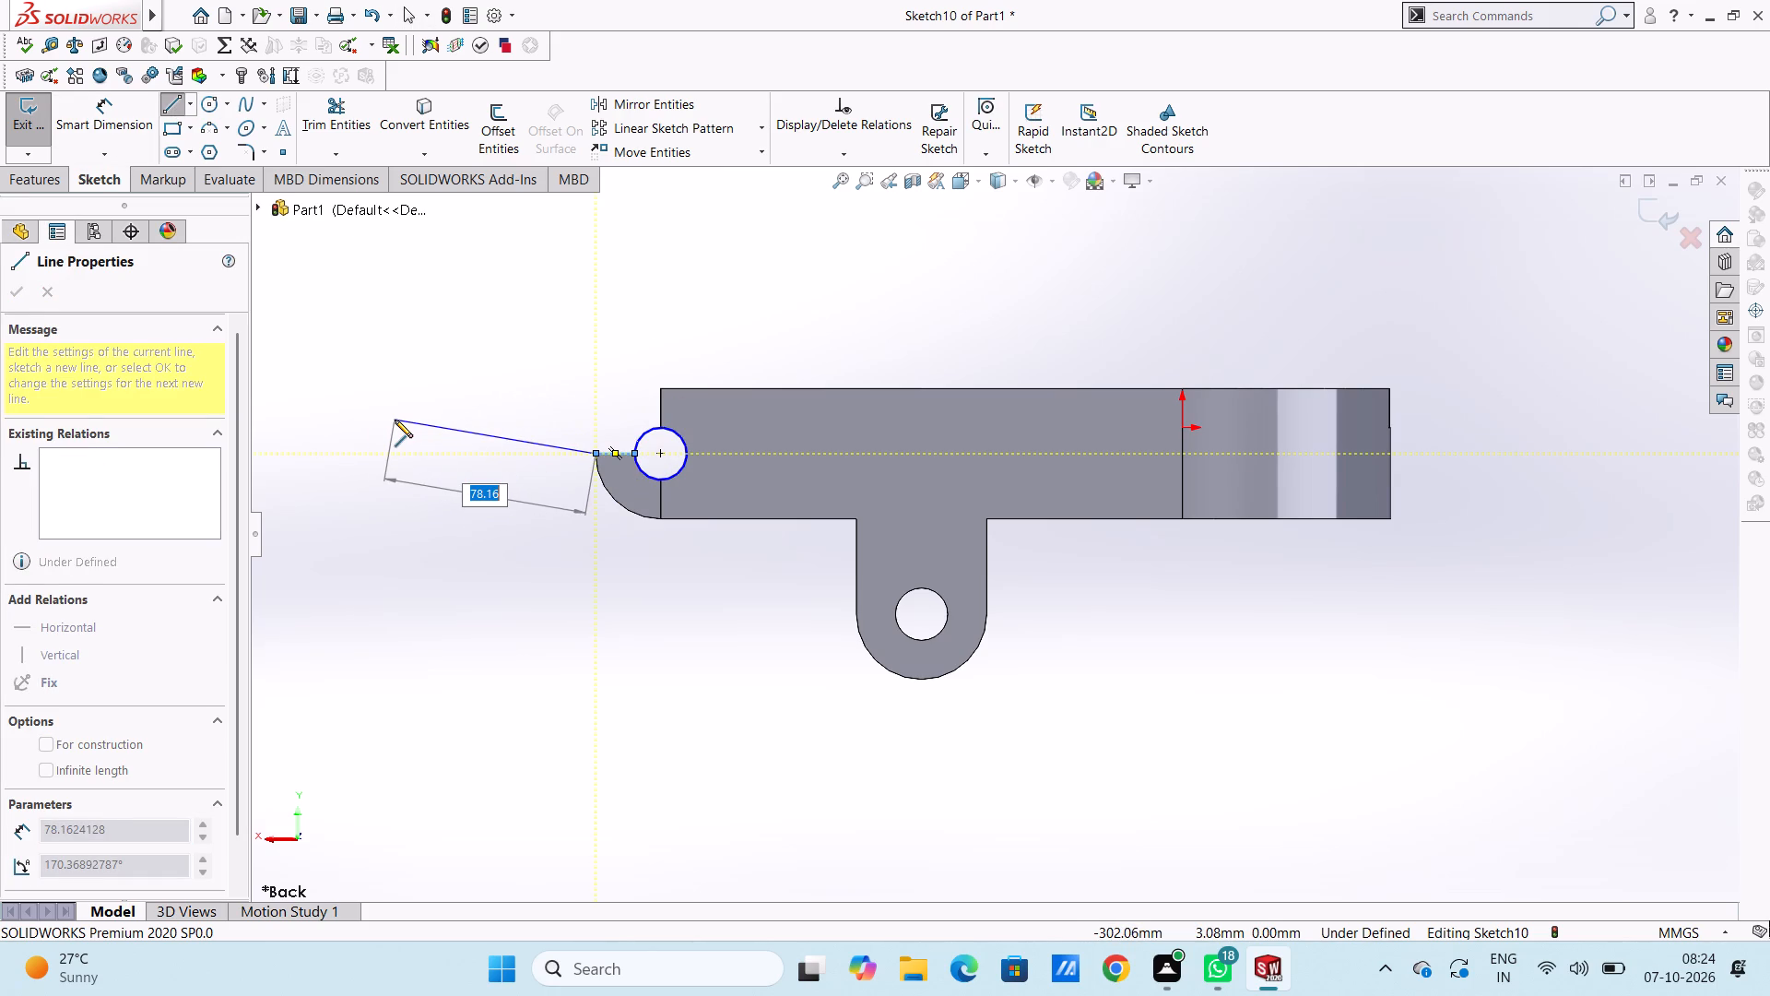
pyautogui.press('Escape')
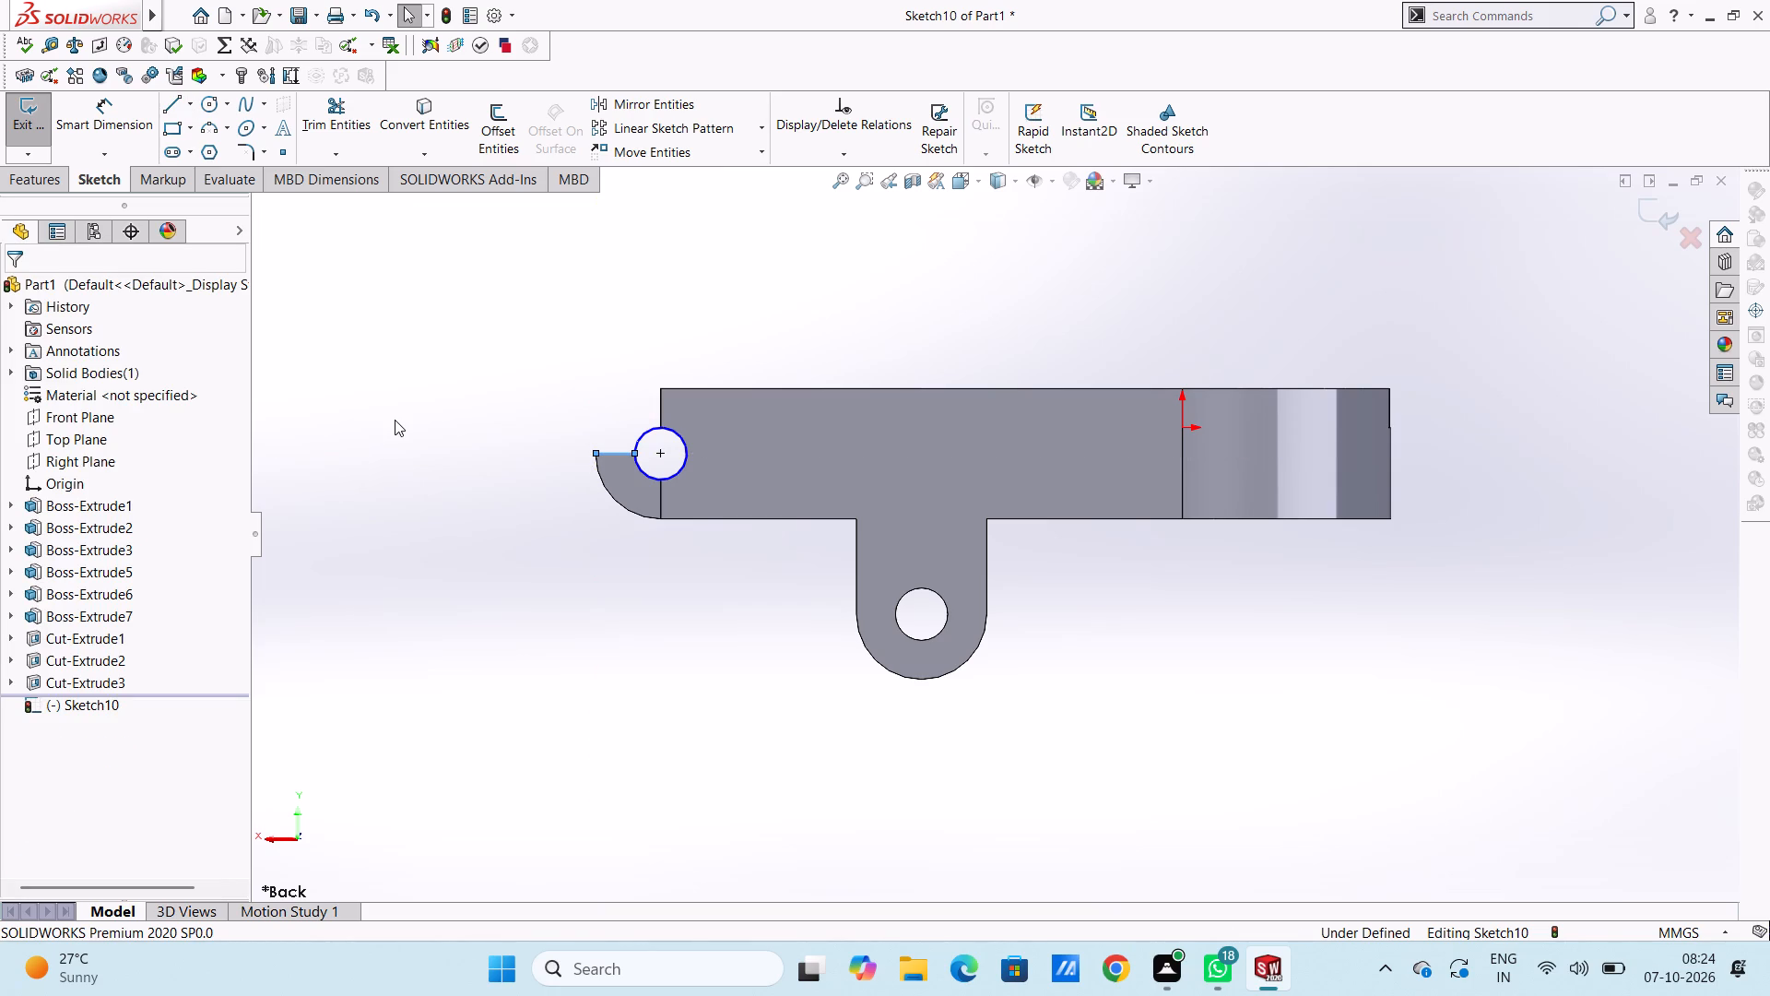
# Draw a three-point arc of 25 mm radius along the hook's outer curve, from its tip to the arm's lower corner.
pyautogui.click(205, 125)
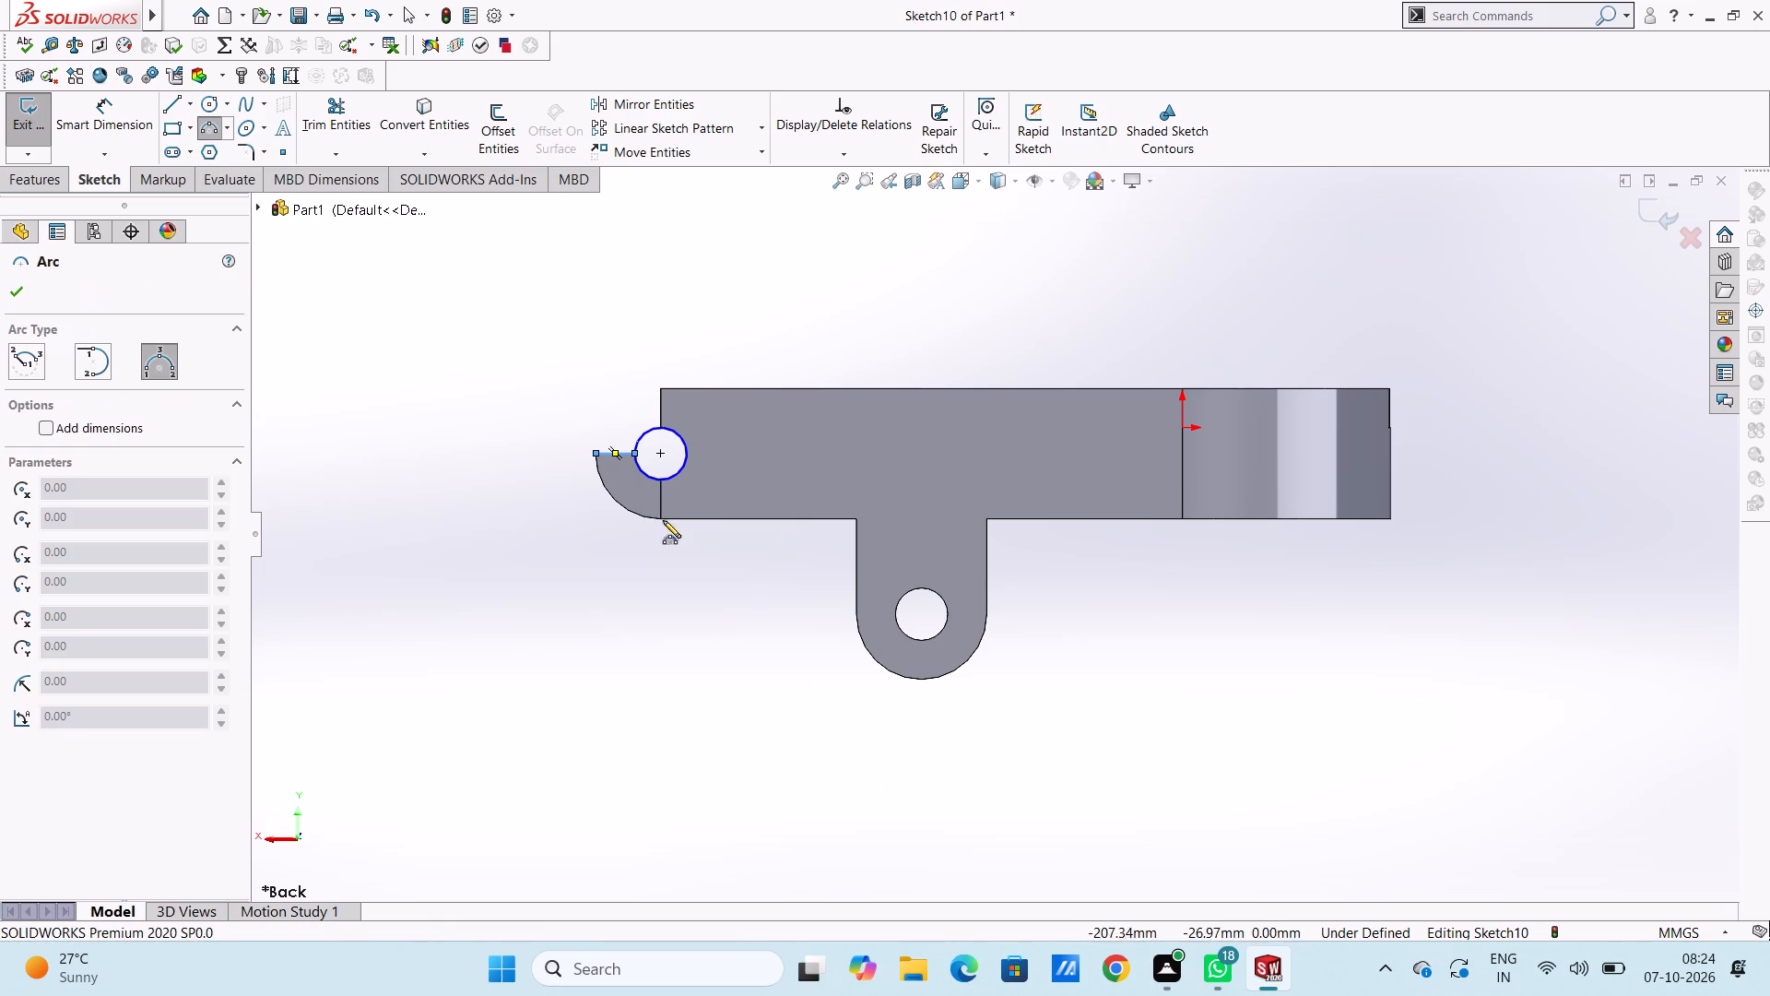
pyautogui.scroll(-3, 740, 528)
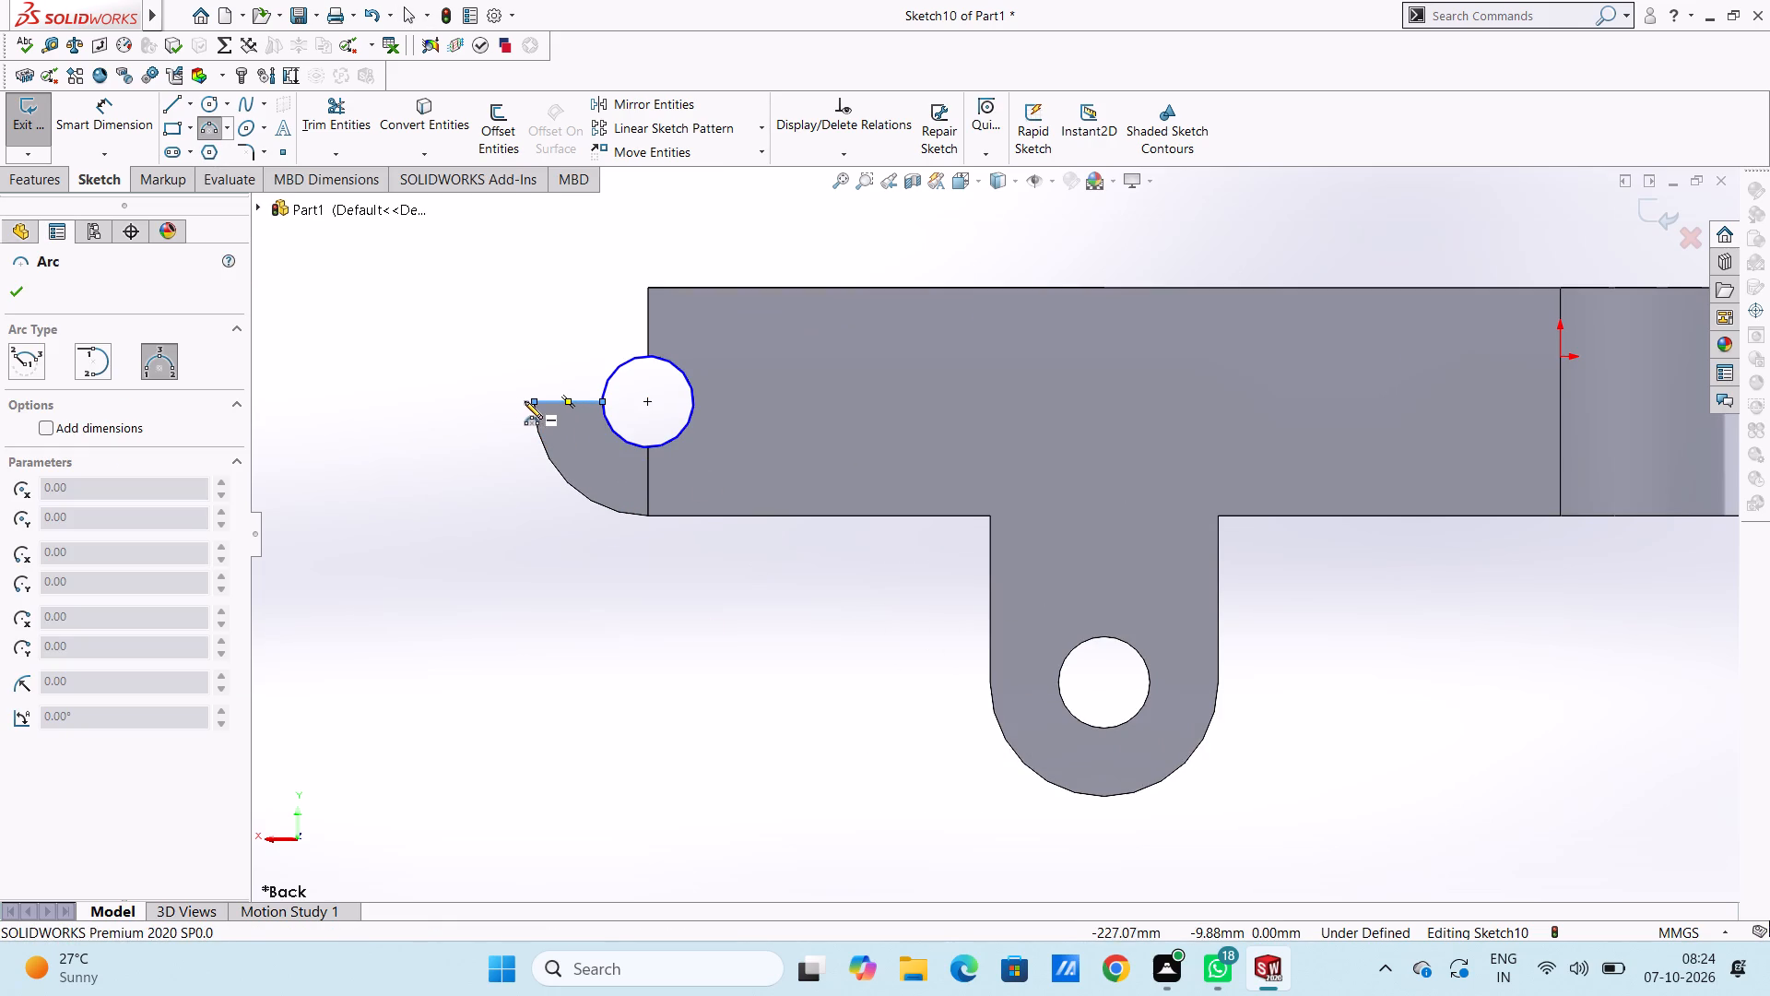
pyautogui.click(533, 403)
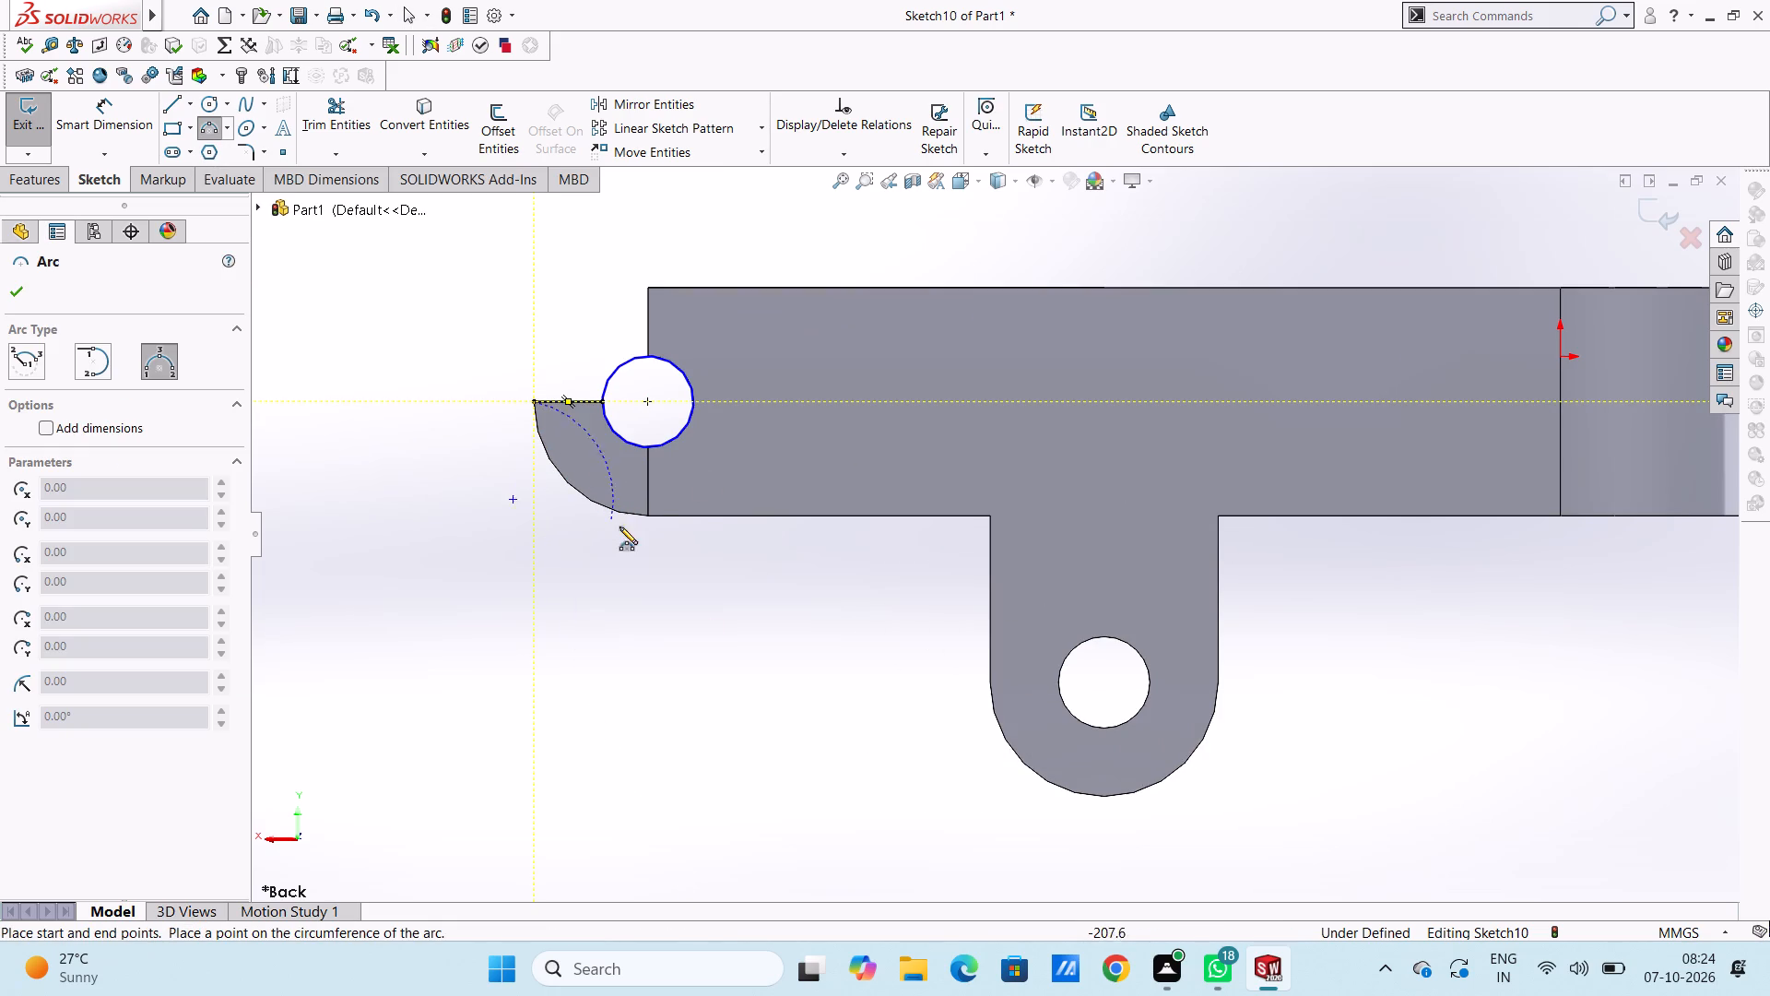
pyautogui.click(649, 515)
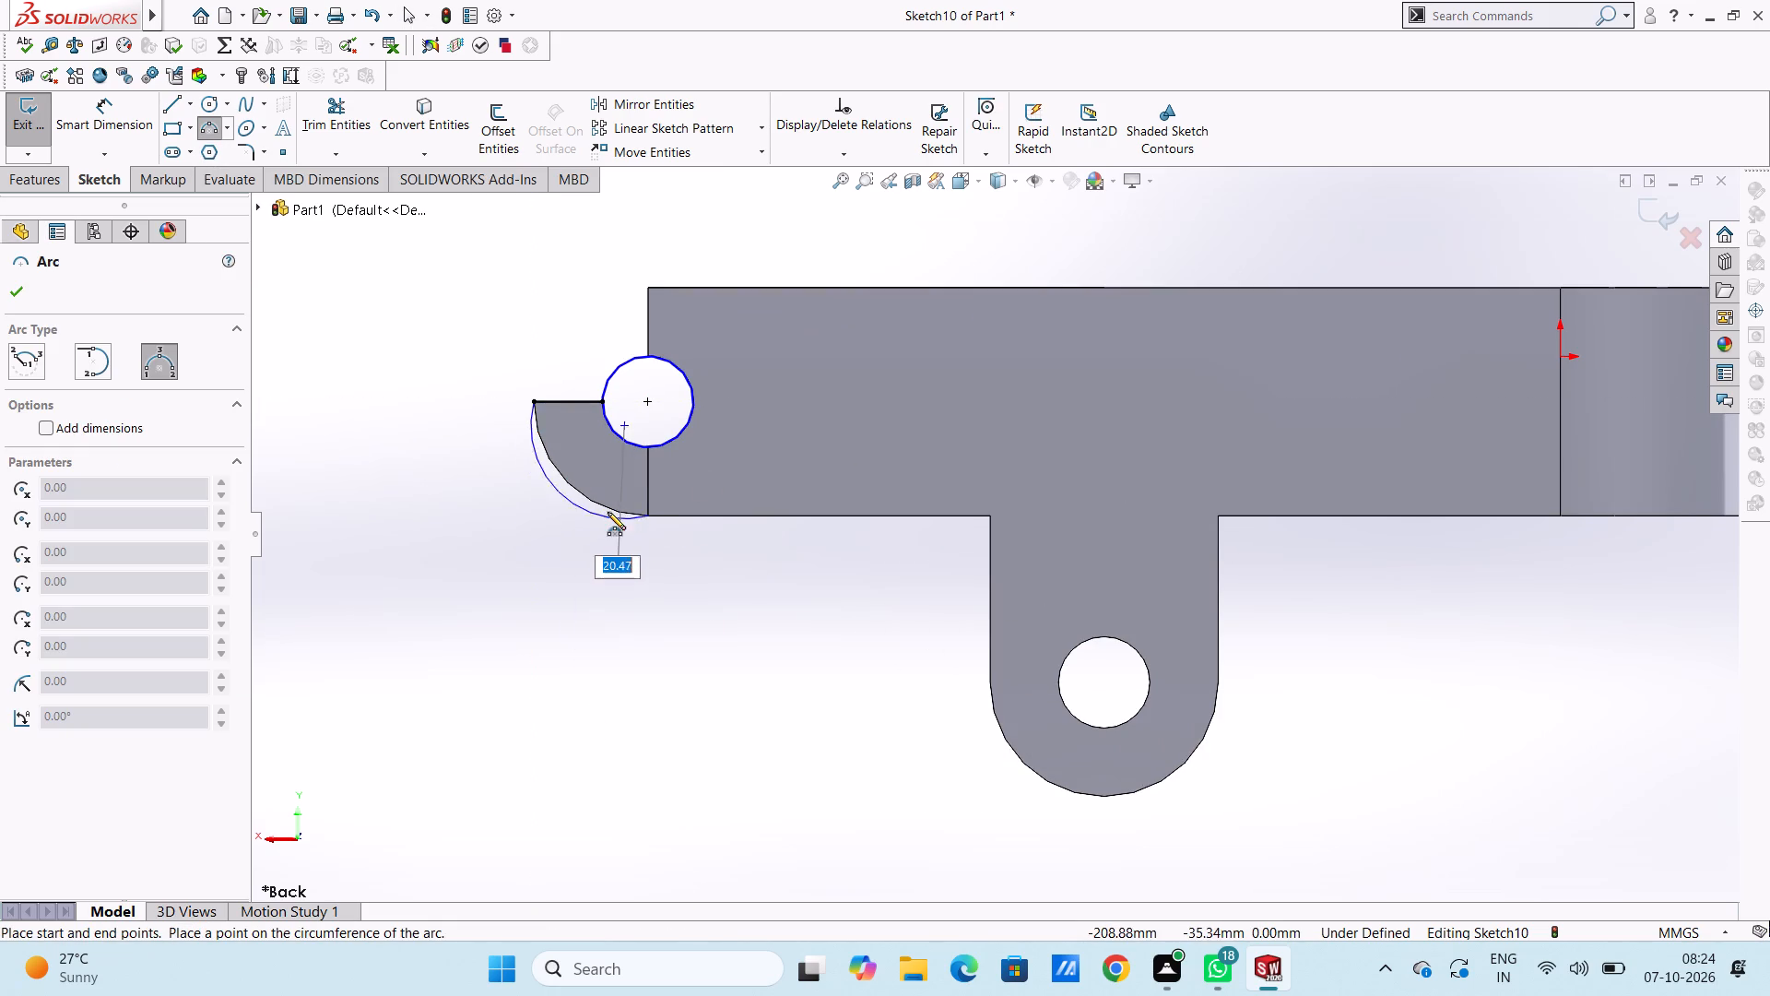
pyautogui.click(608, 512)
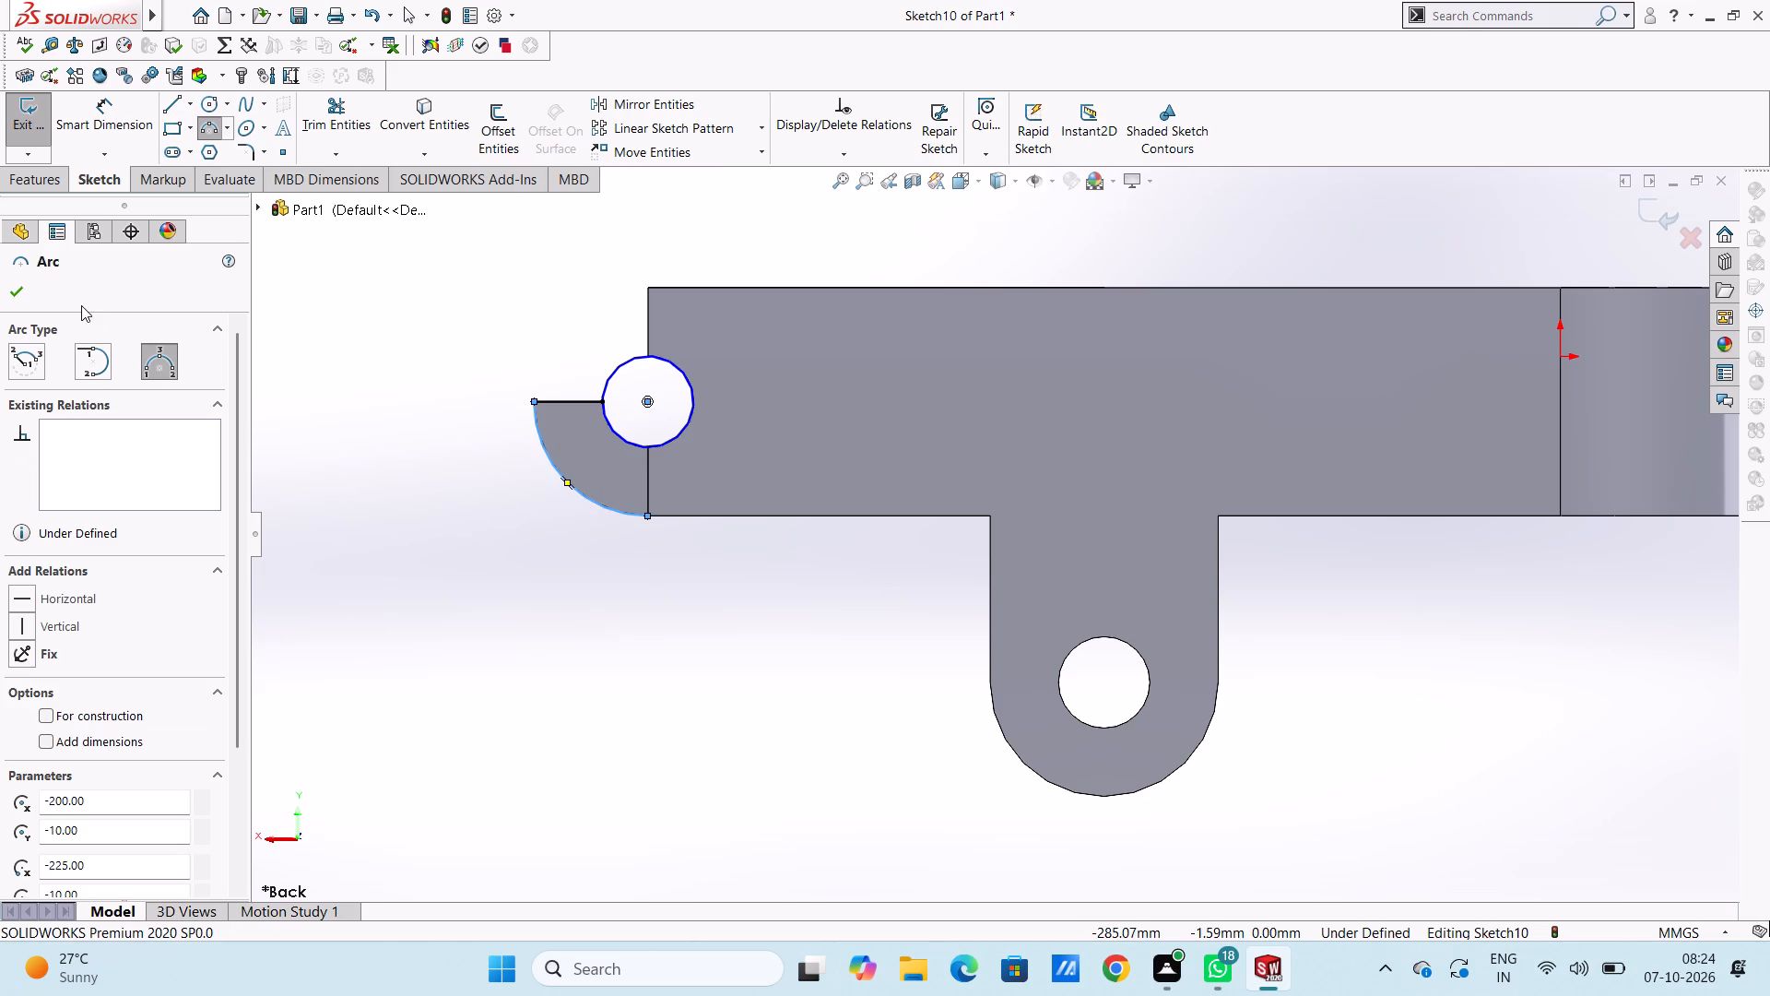
pyautogui.click(19, 290)
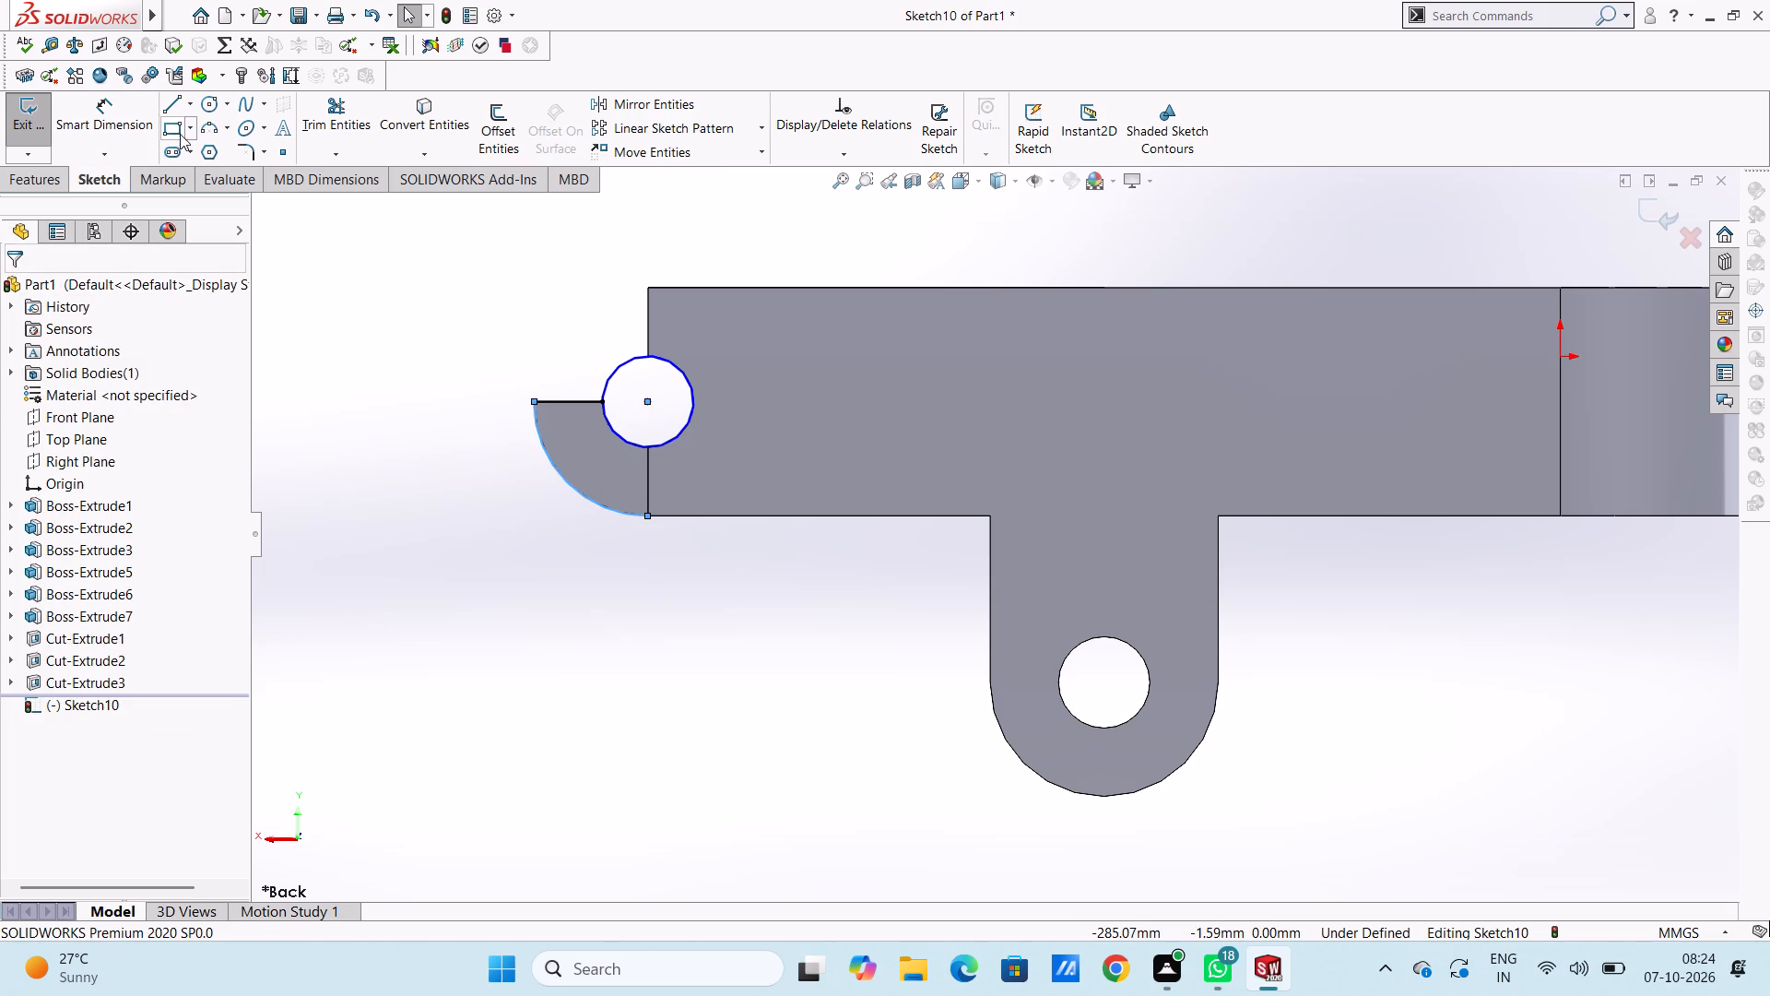
# Sketch a 15 mm vertical line from the bottom of the circle to the arc's lower end.
pyautogui.click(176, 104)
pyautogui.scroll(-2, 697, 435)
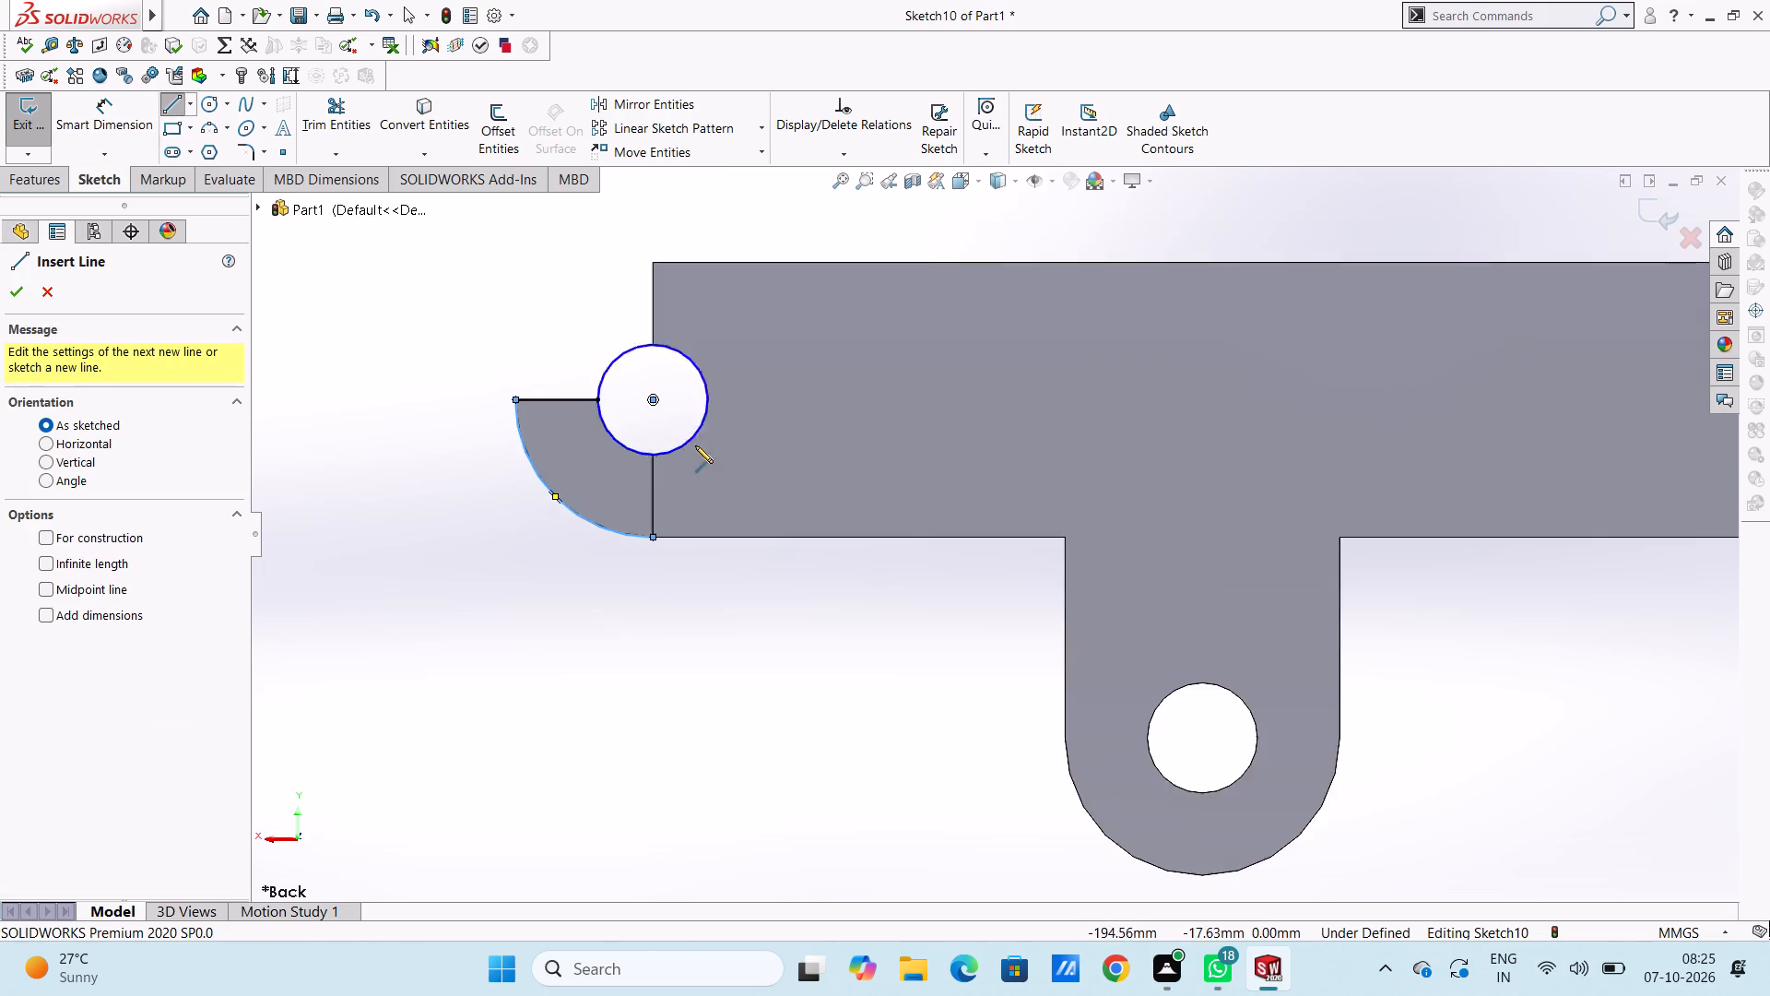
pyautogui.scroll(-1, 695, 445)
pyautogui.click(668, 467)
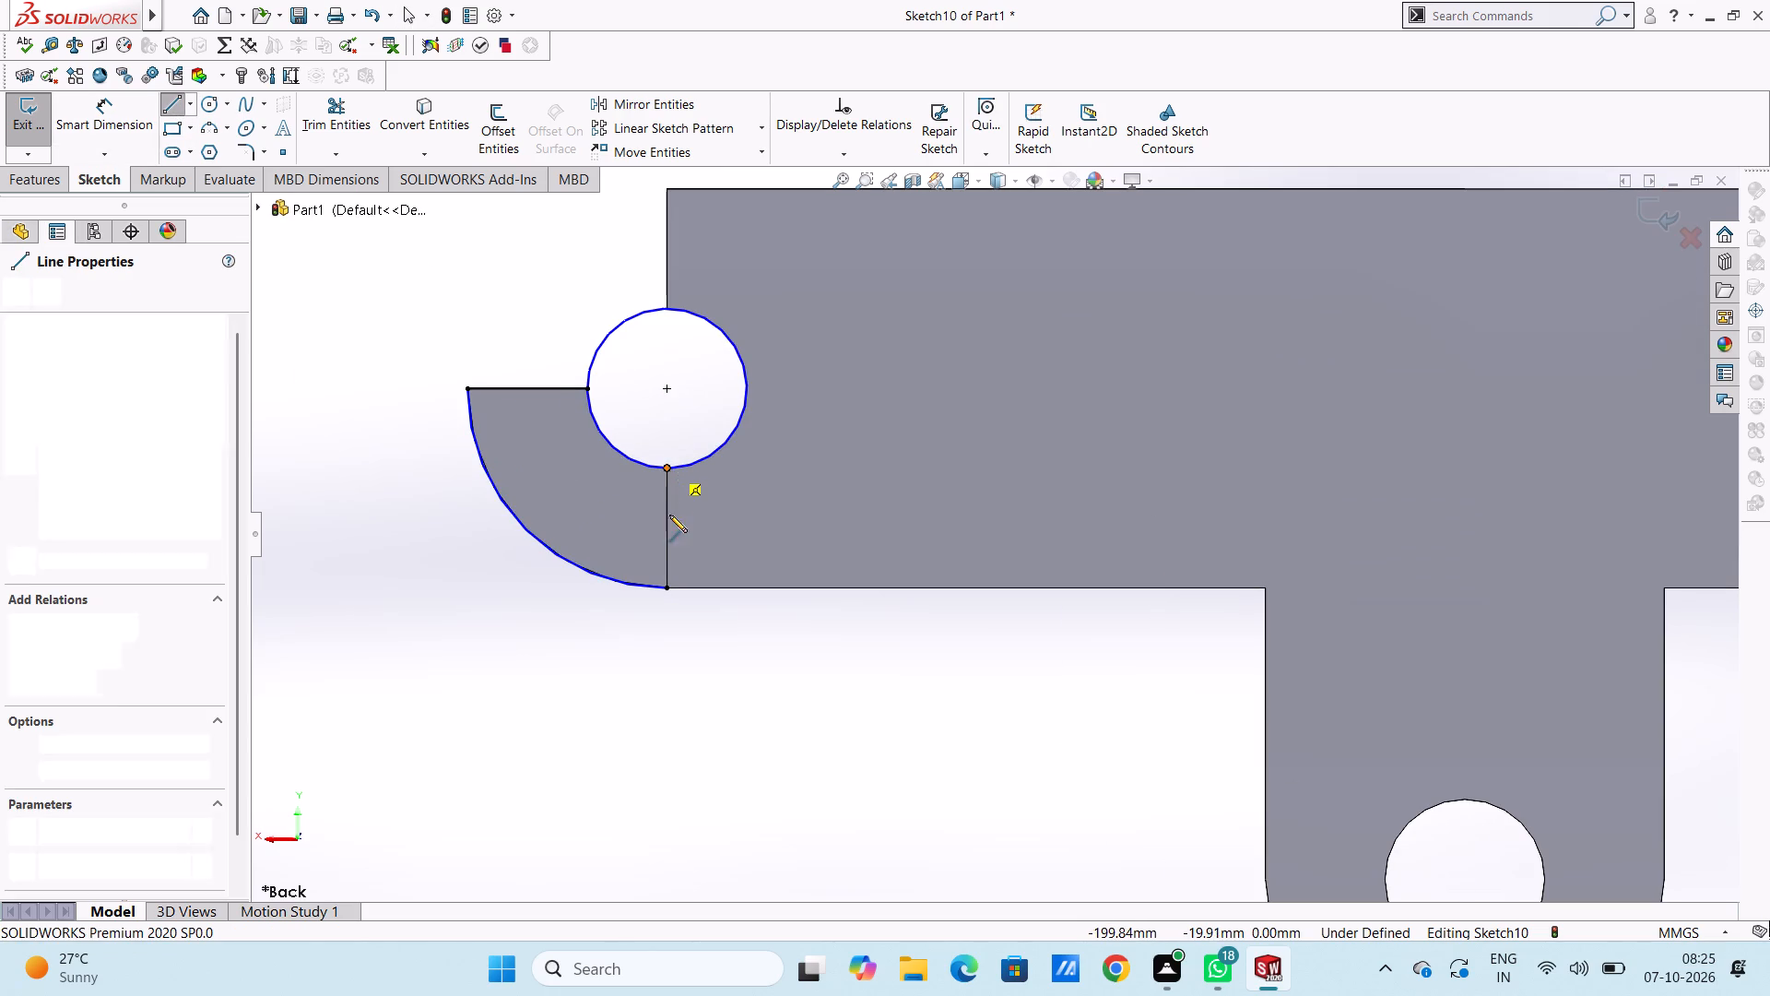
pyautogui.click(667, 593)
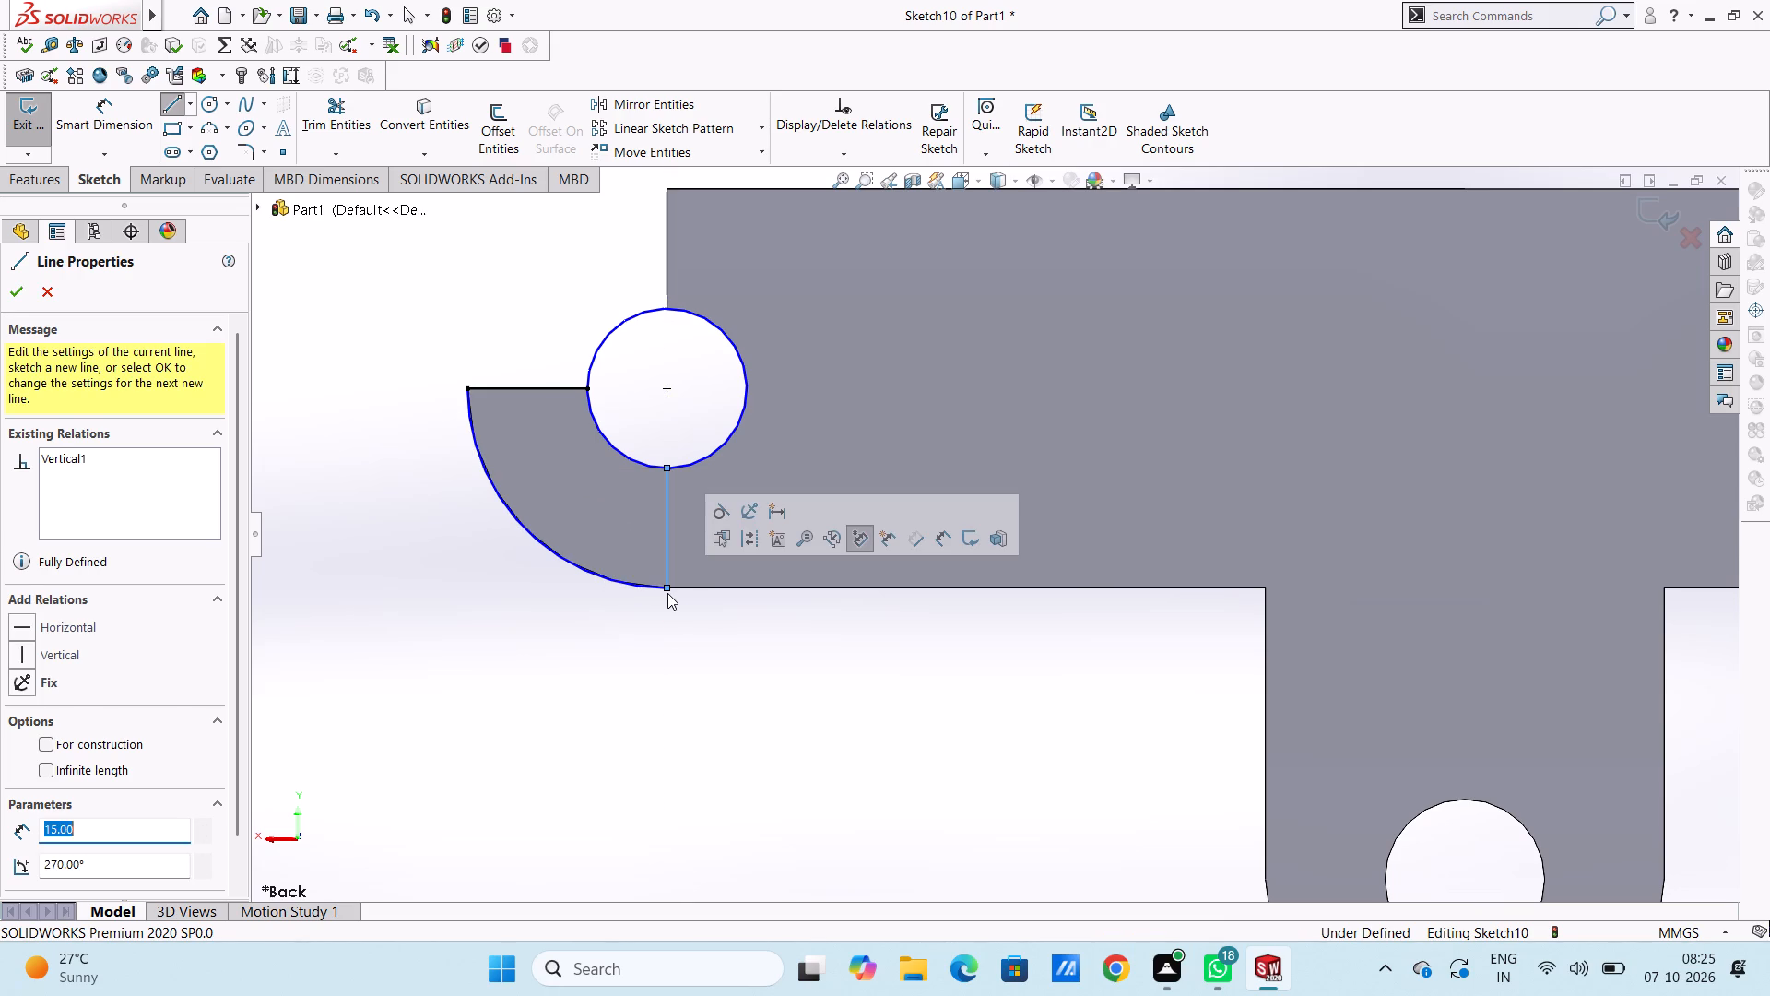
pyautogui.press('Escape')
pyautogui.press('Escape')
pyautogui.press('Escape')
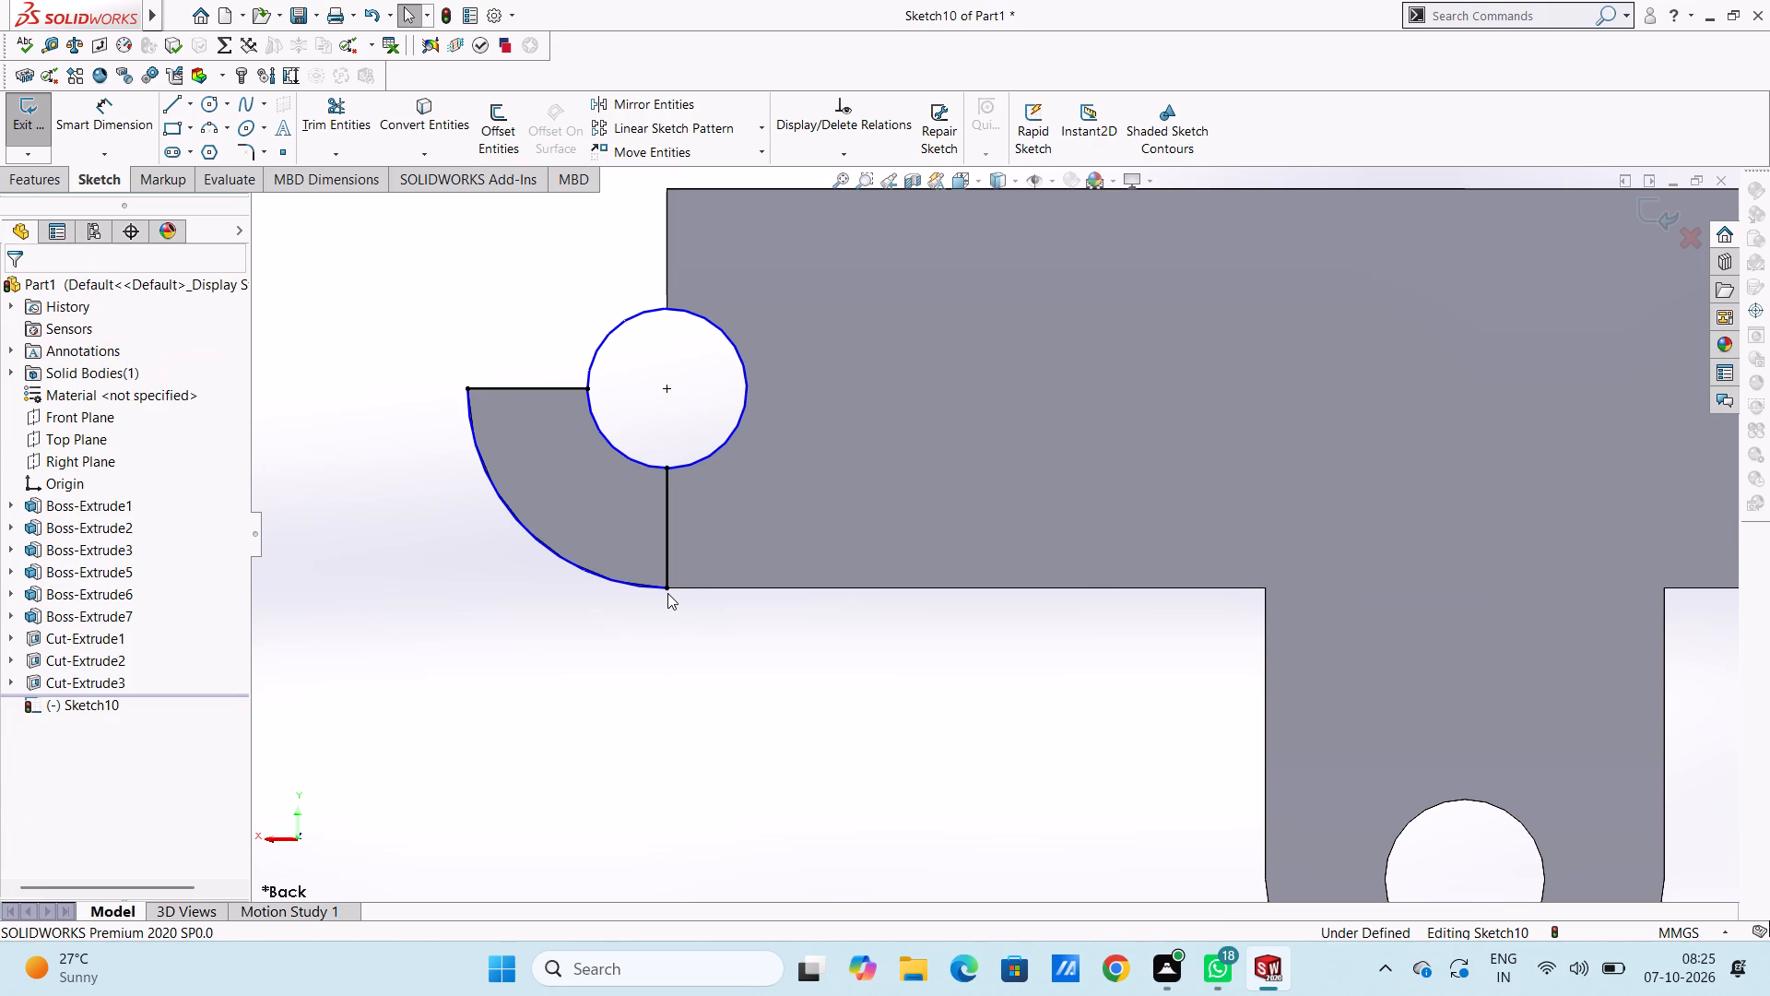
pyautogui.scroll(2, 667, 593)
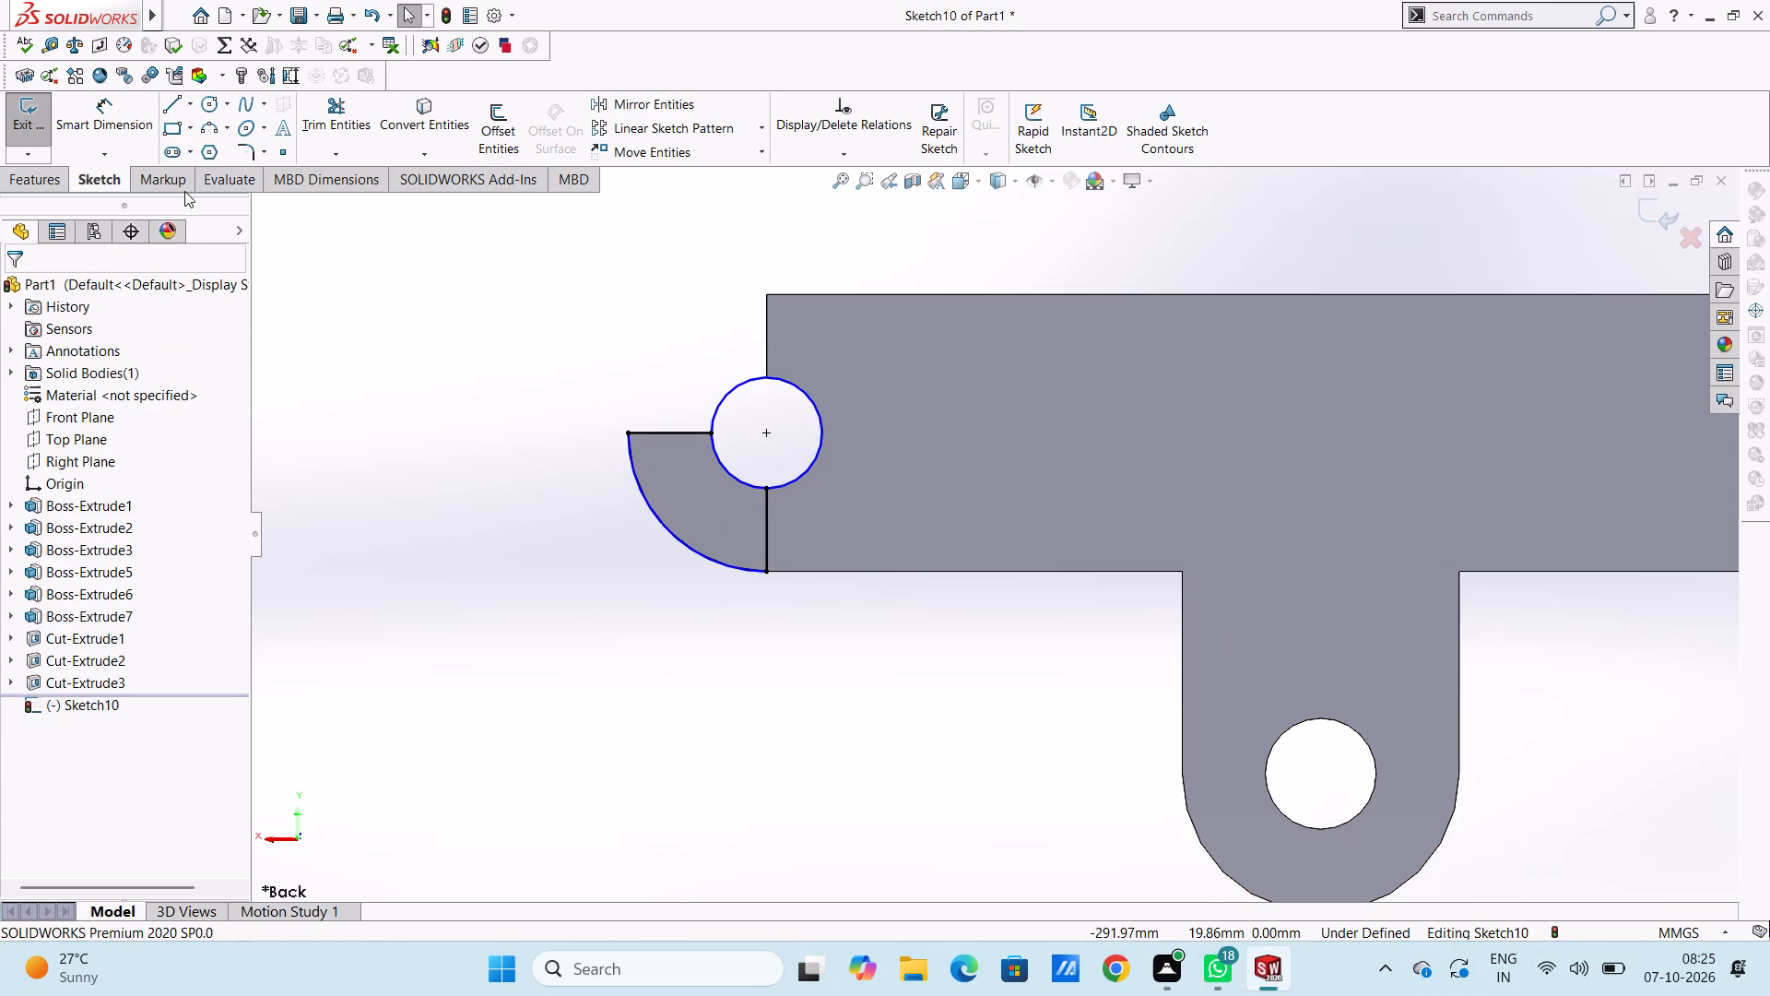
# Dimension the outer arc of the hook profile with a radius of 25 mm.
pyautogui.click(103, 119)
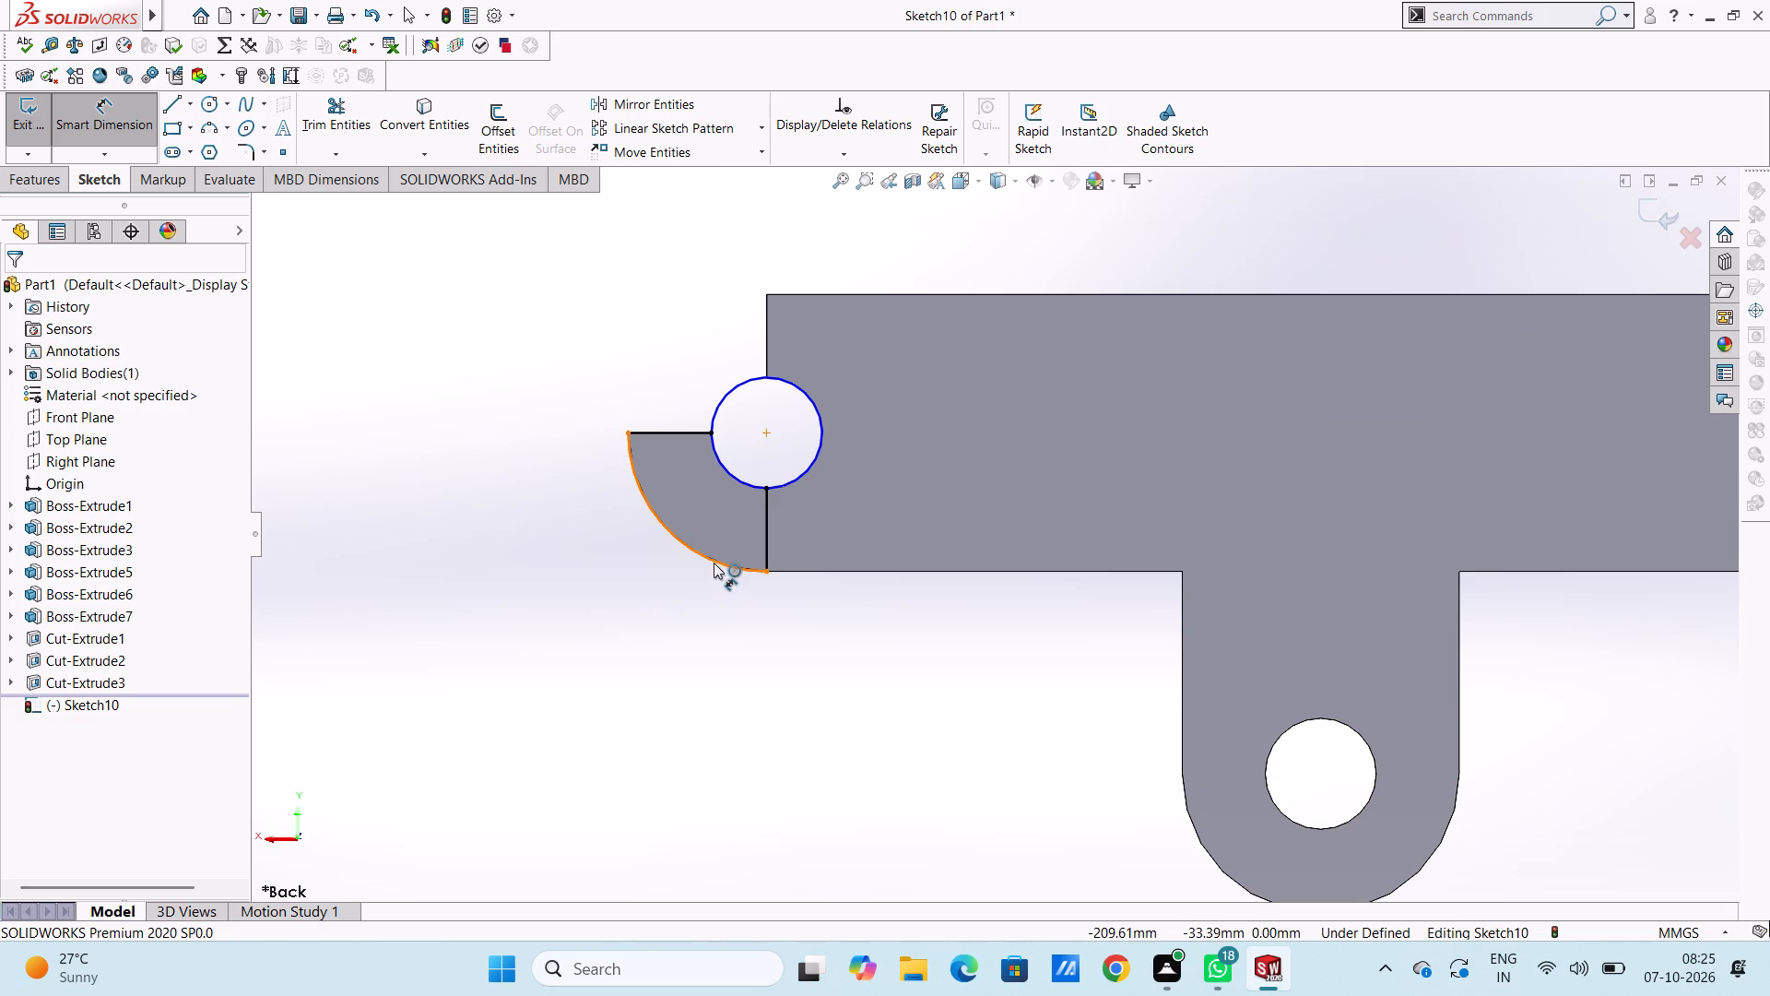
pyautogui.click(714, 563)
pyautogui.click(511, 682)
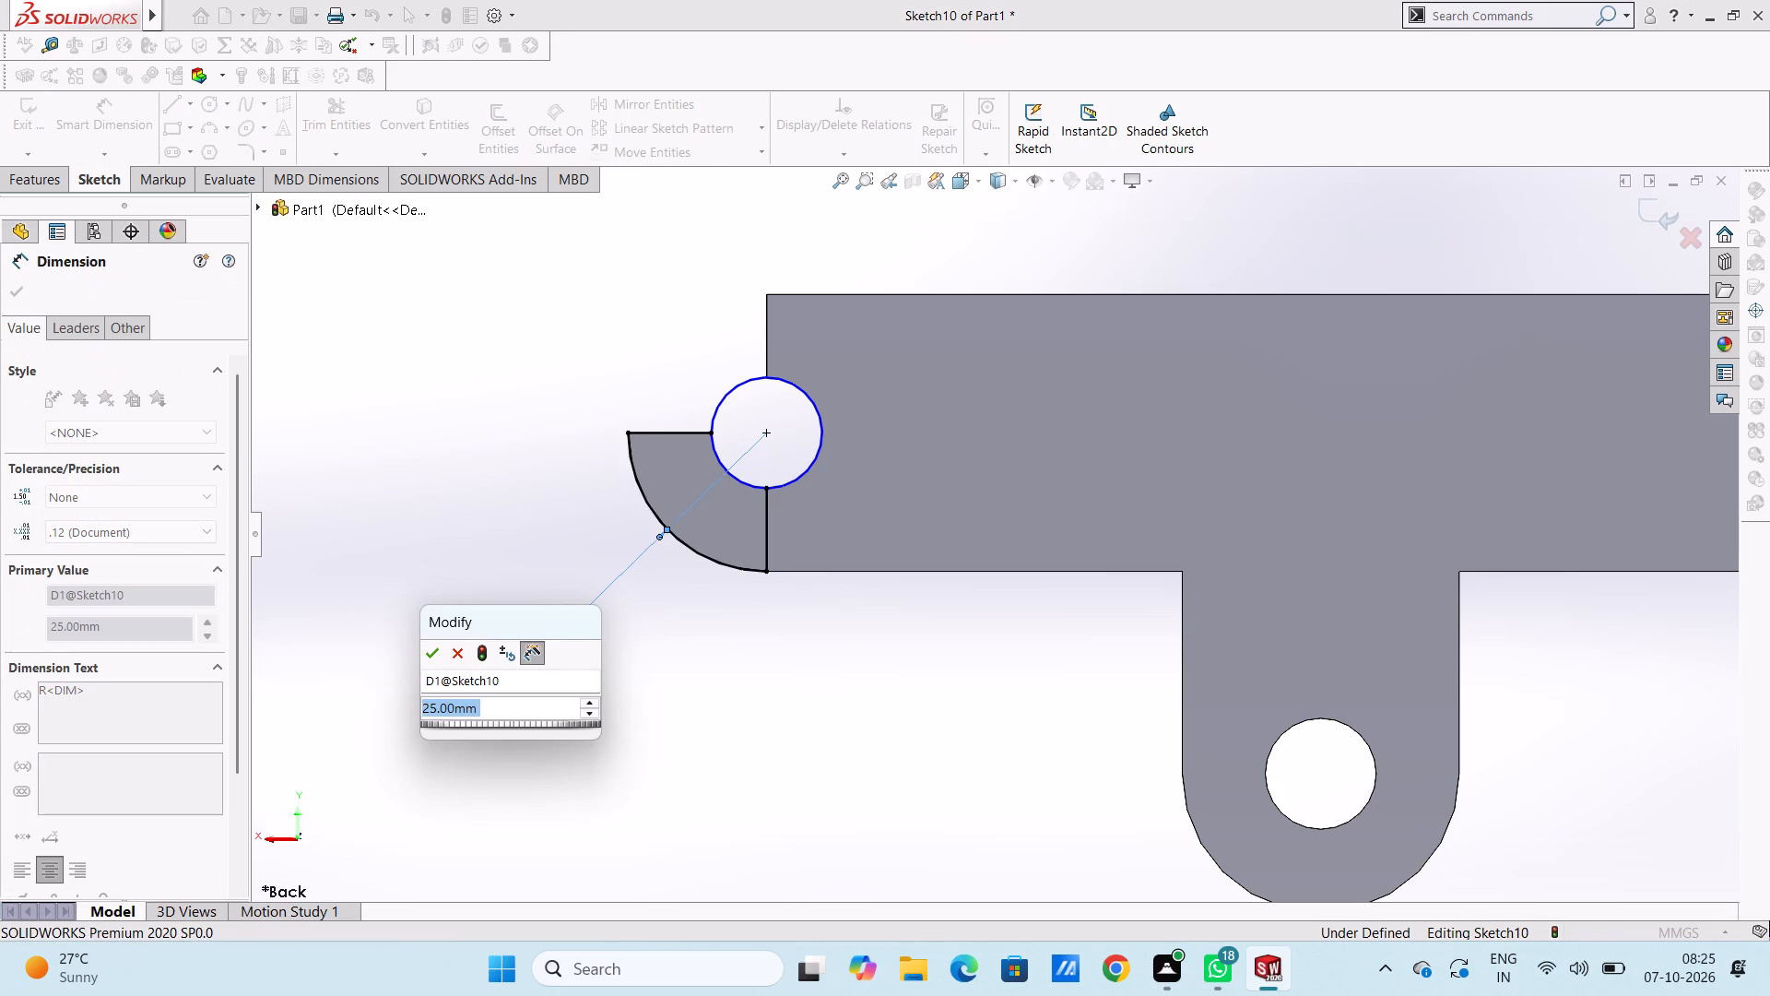
pyautogui.click(436, 657)
pyautogui.click(561, 510)
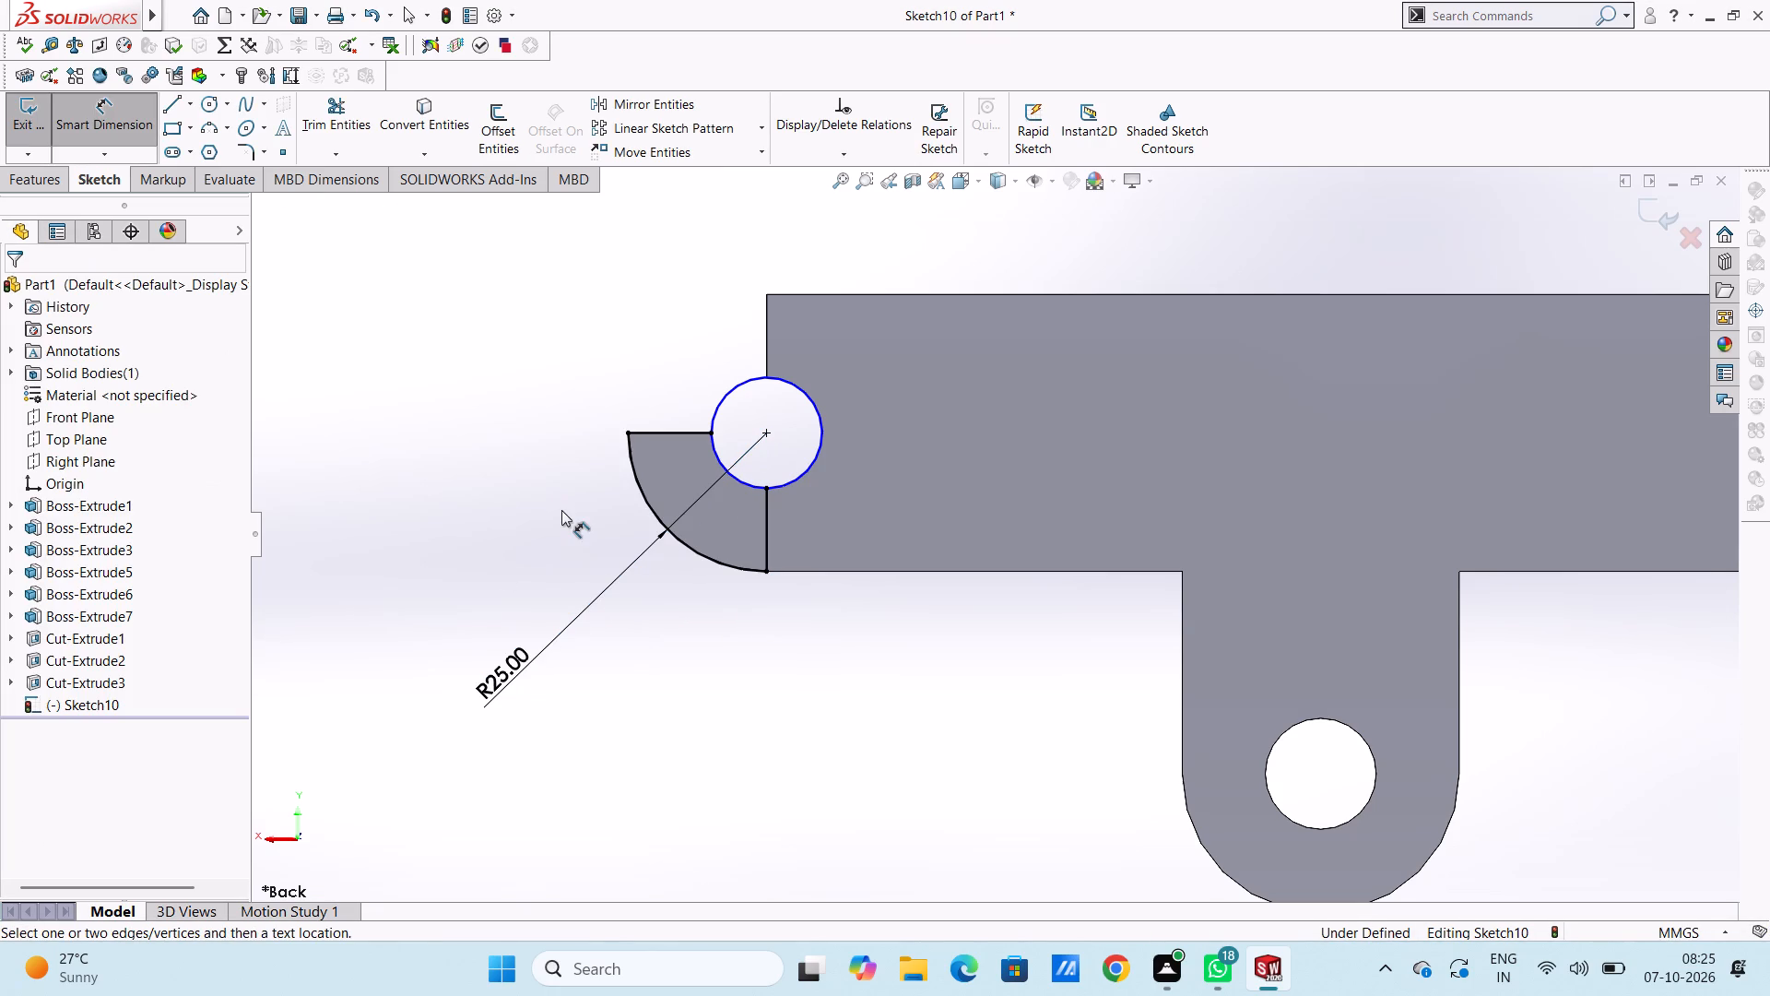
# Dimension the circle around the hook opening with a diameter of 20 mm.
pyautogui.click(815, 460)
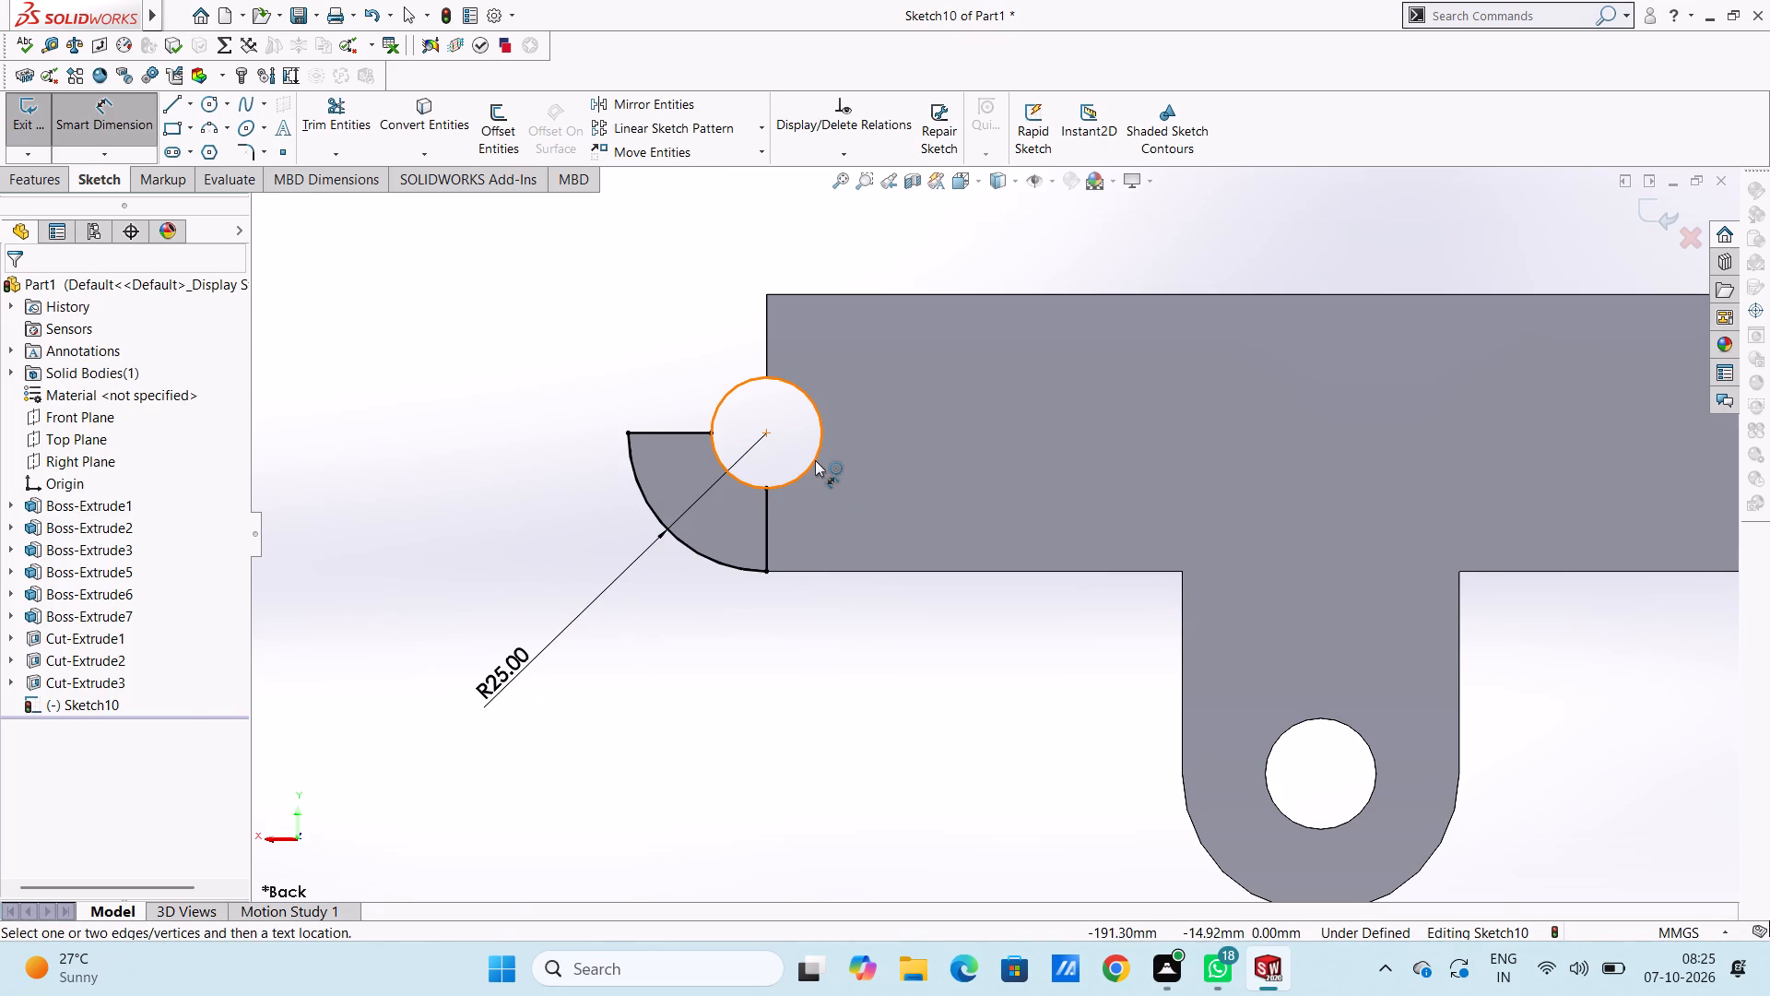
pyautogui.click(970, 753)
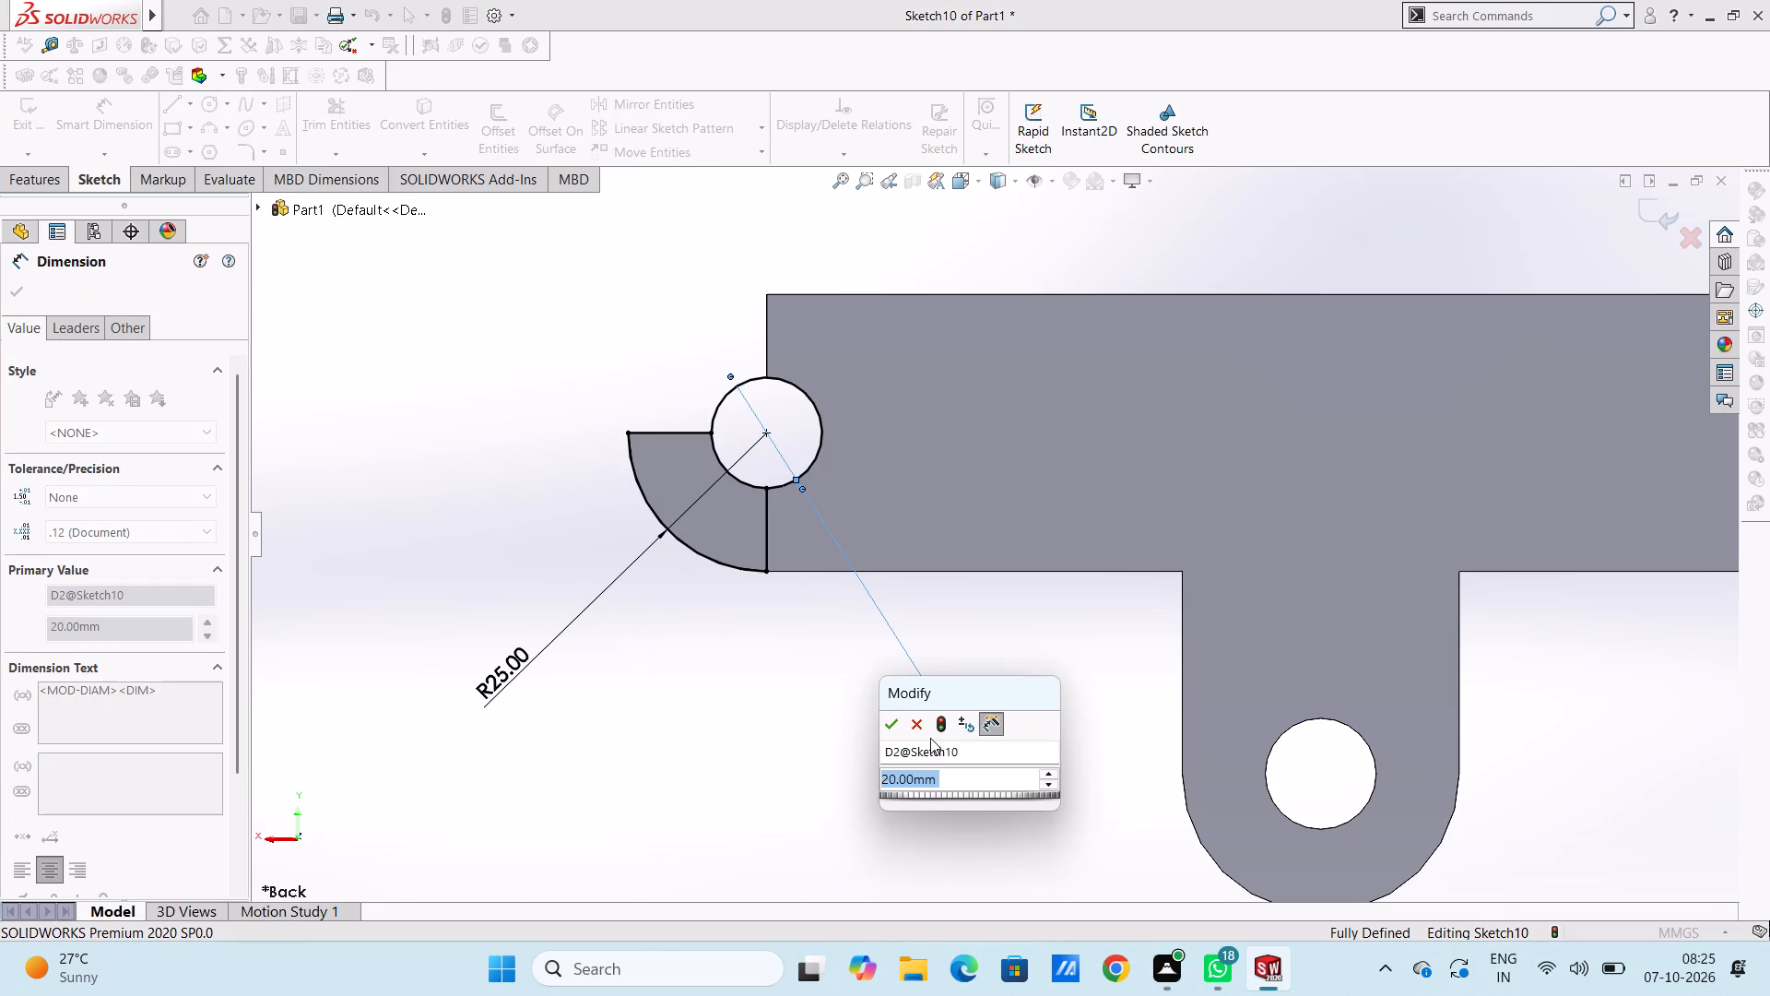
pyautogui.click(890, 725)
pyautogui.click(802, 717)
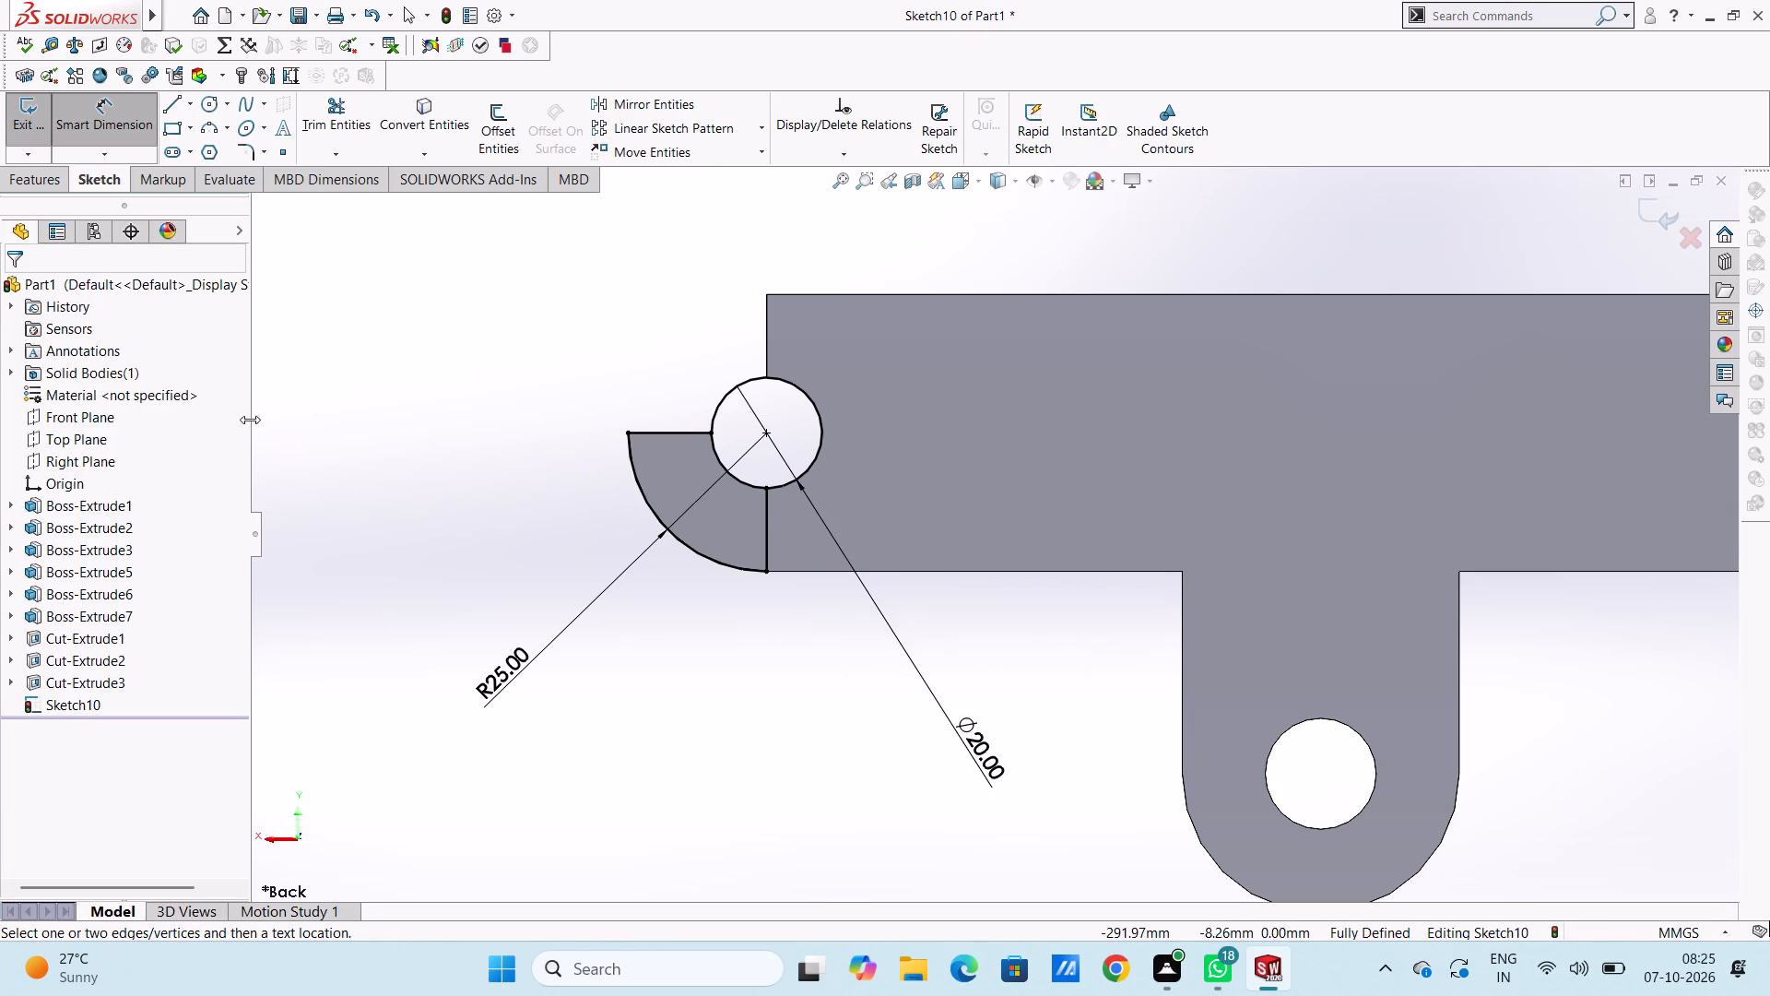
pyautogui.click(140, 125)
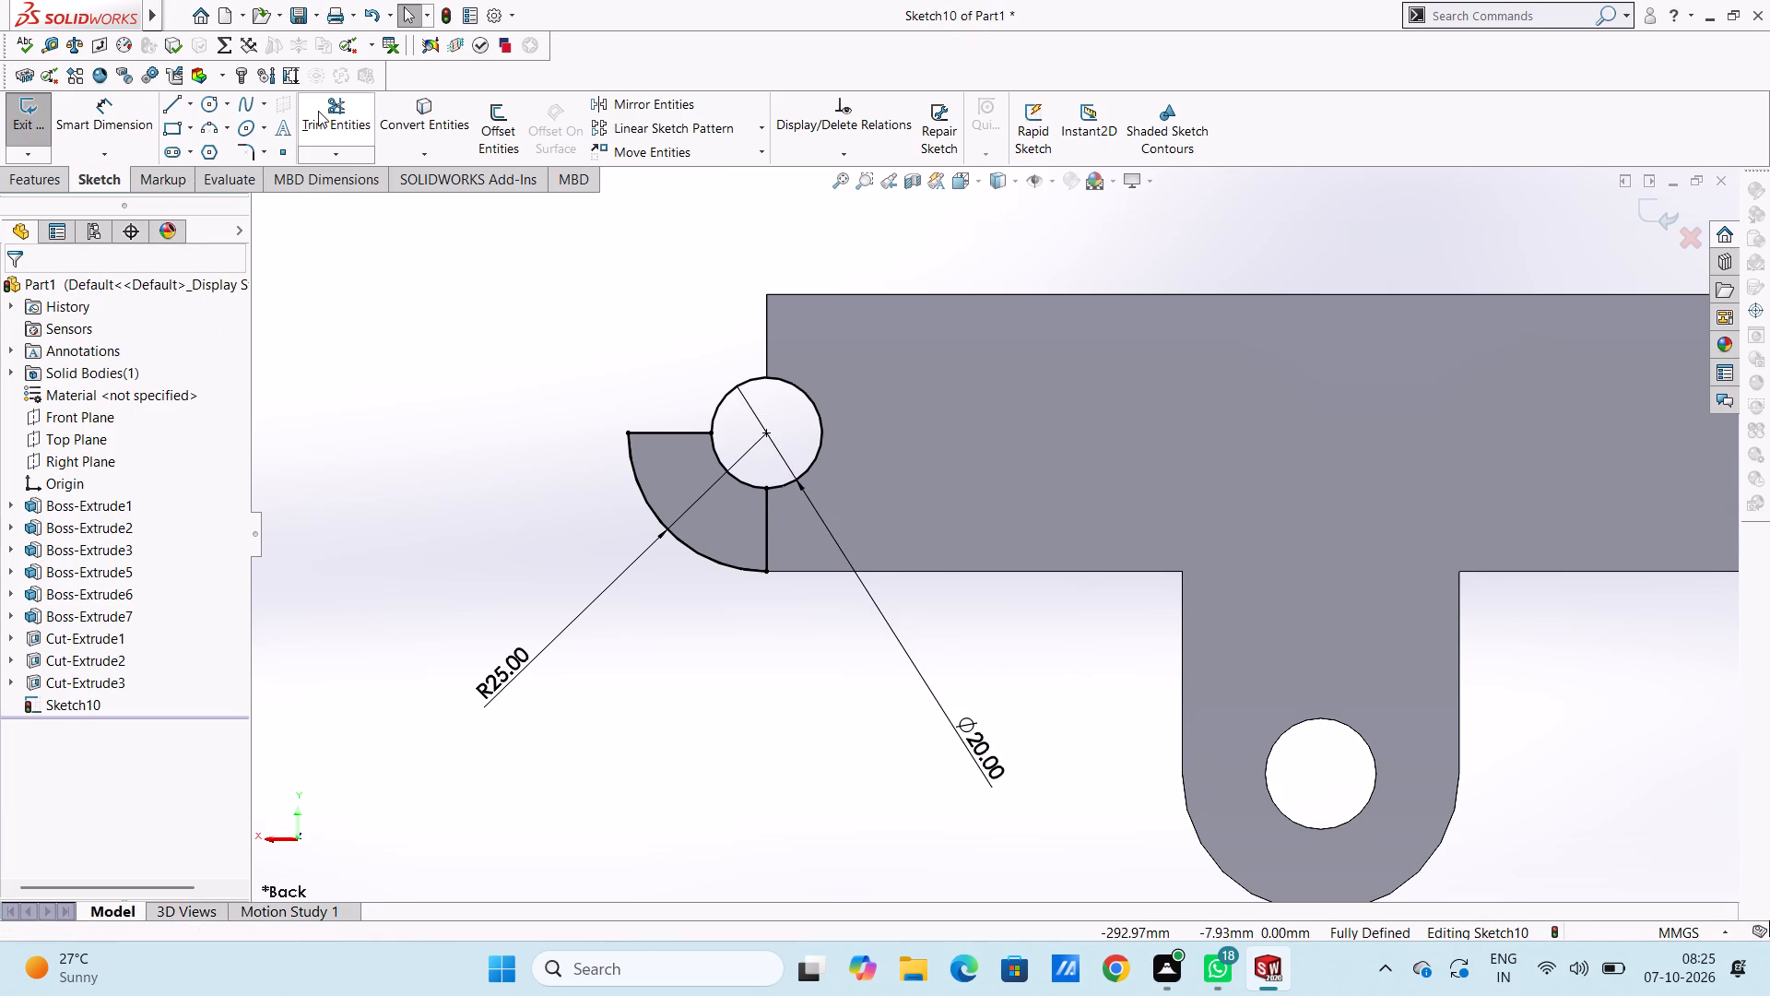
# Trim away the part of the circle outside the hook profile, keeping only the quarter arc between the two lines.
pyautogui.click(318, 111)
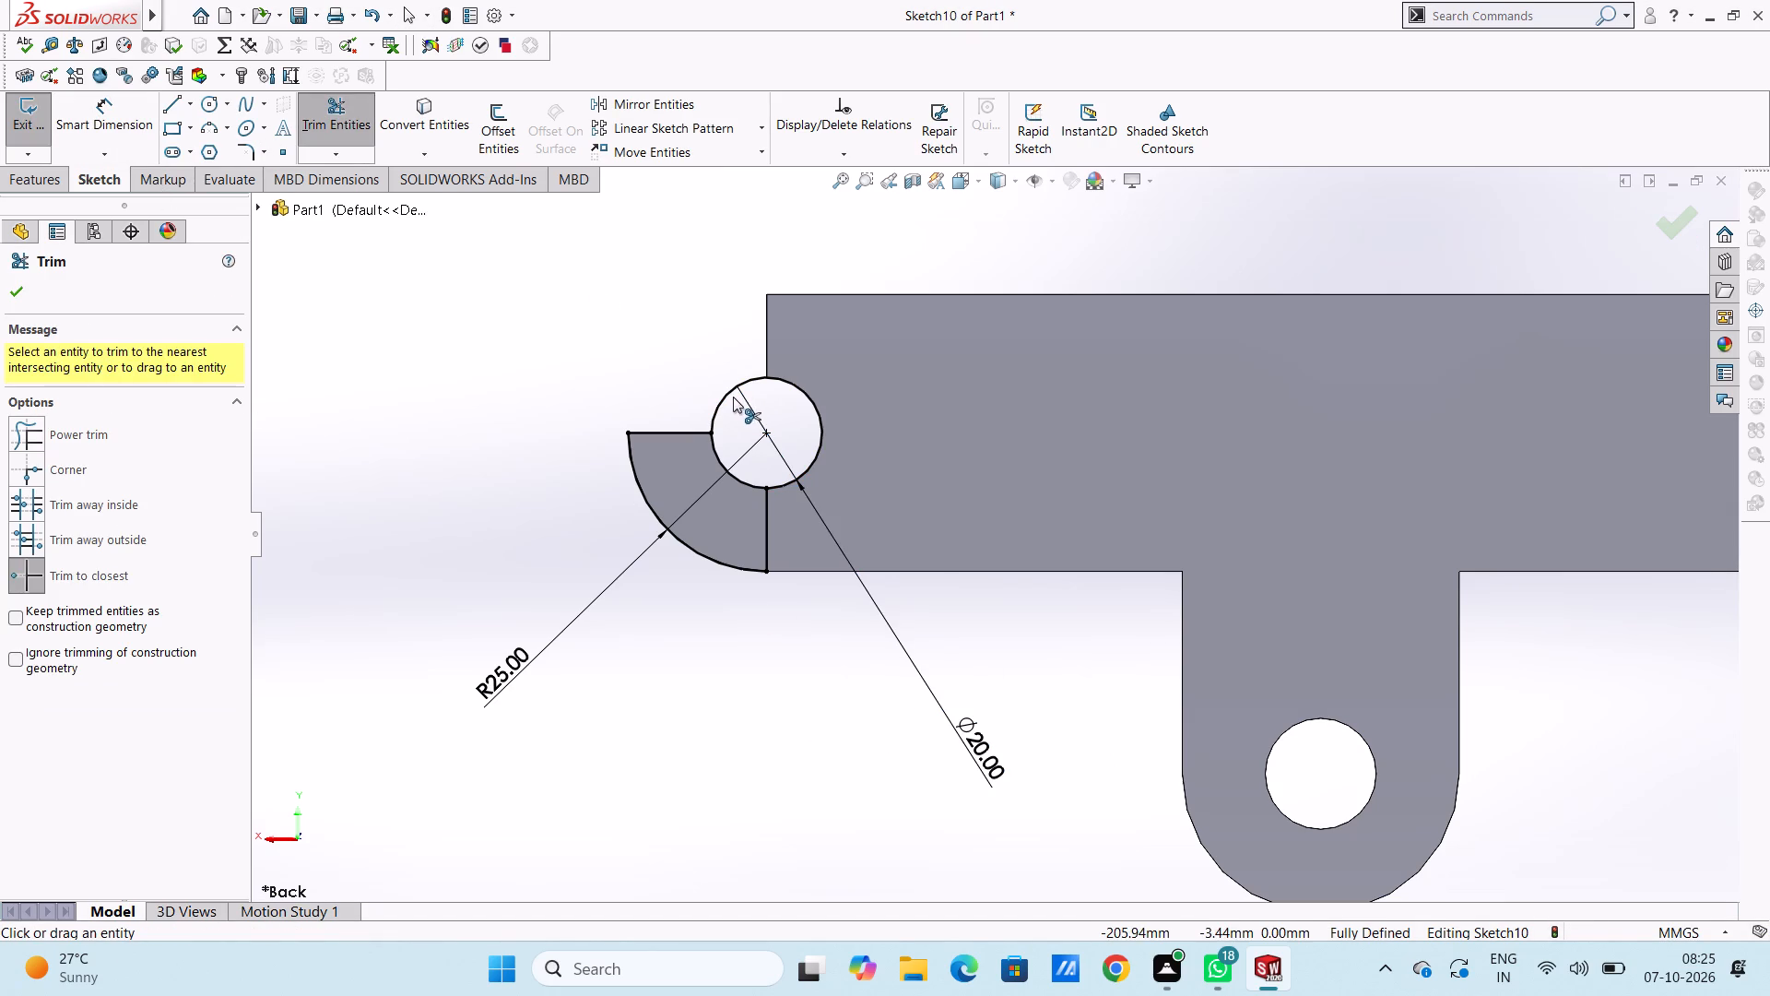
pyautogui.click(726, 395)
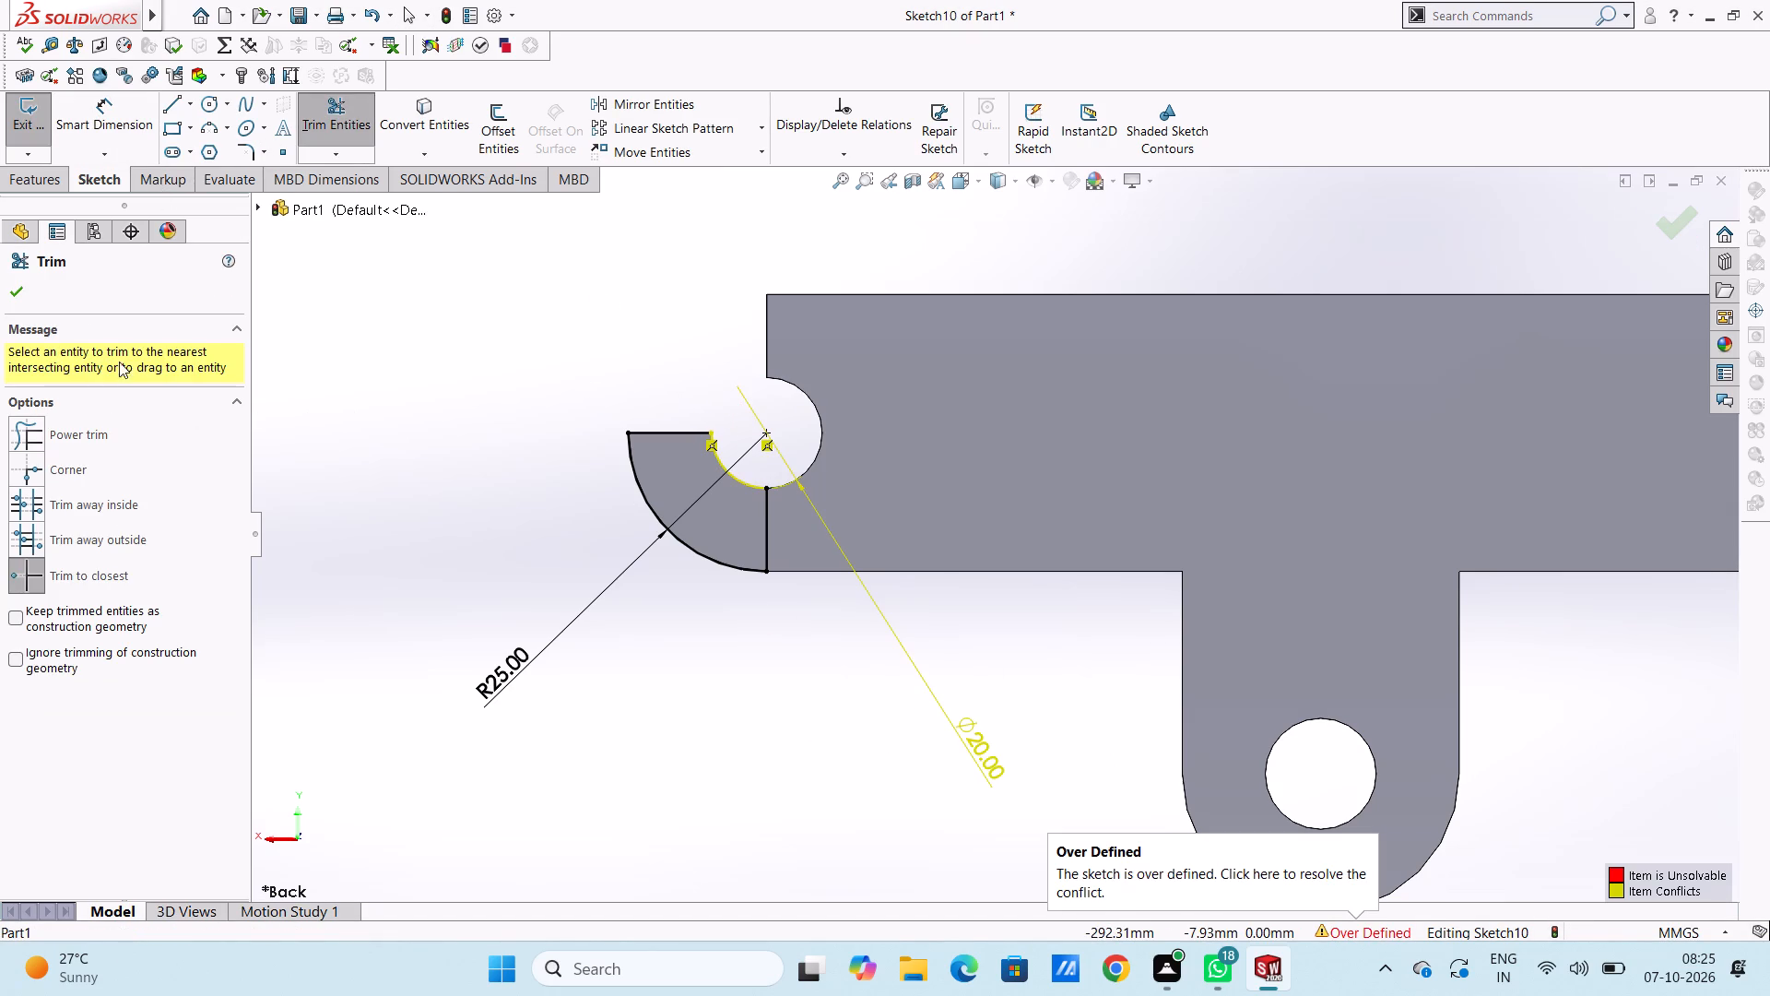
pyautogui.click(21, 294)
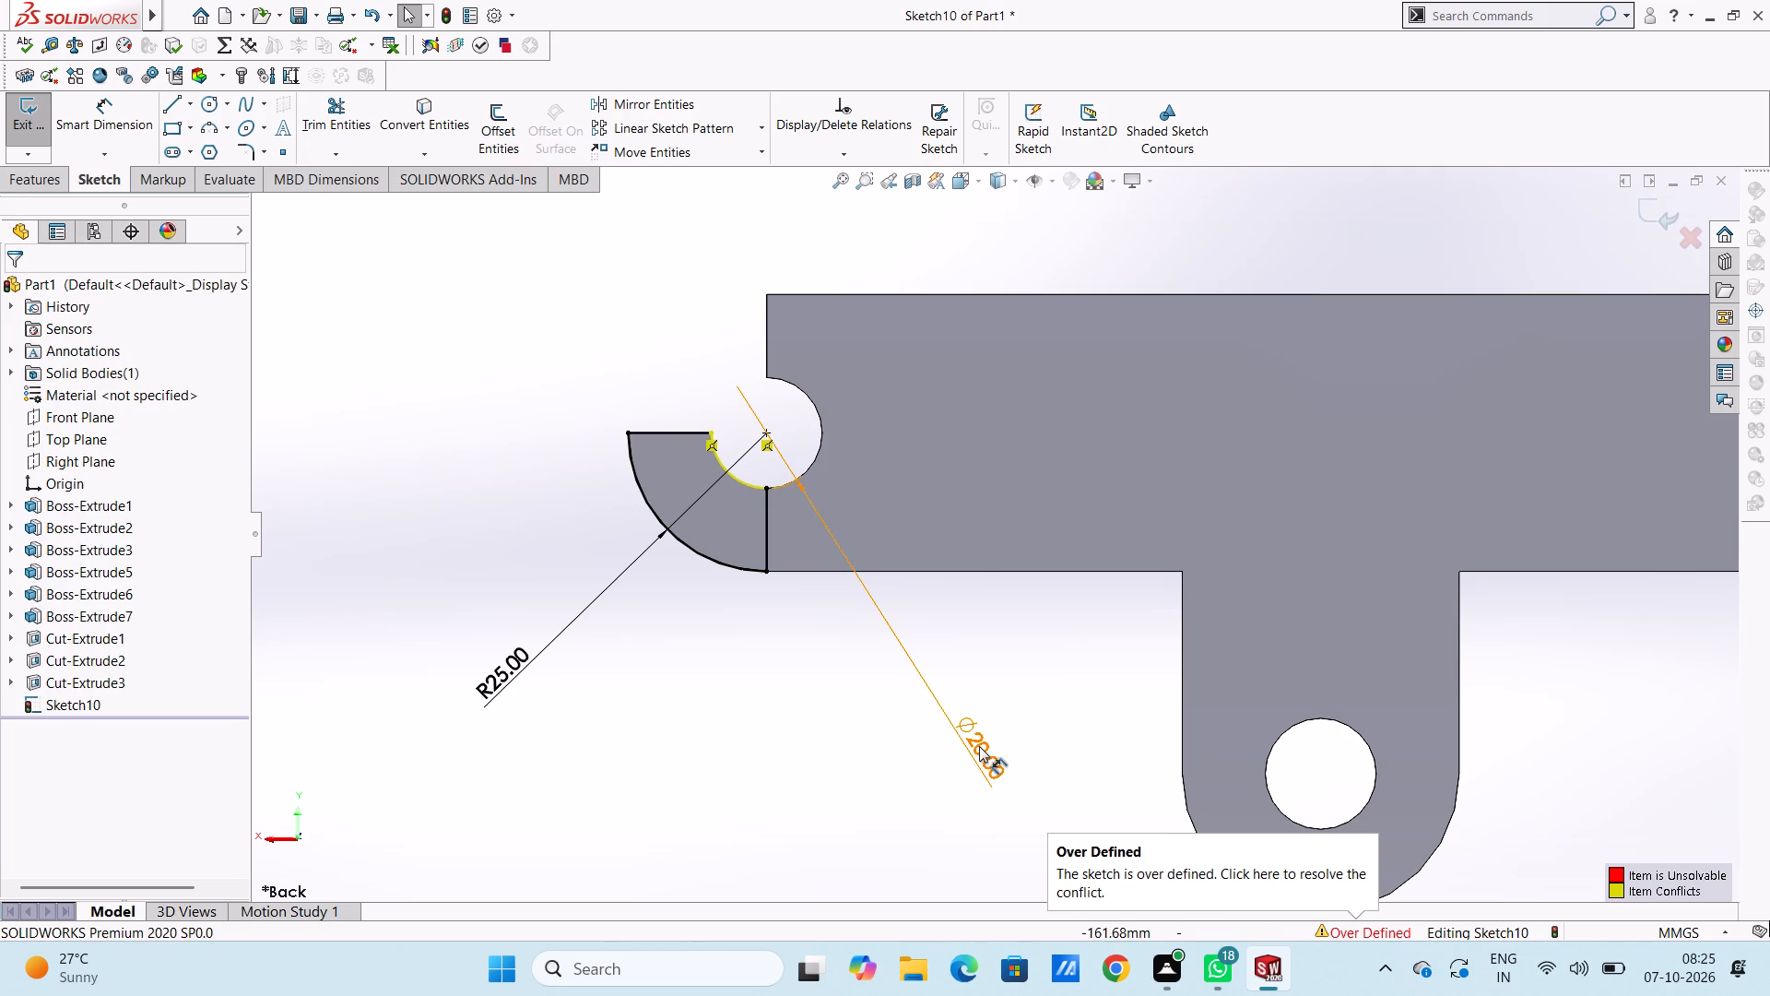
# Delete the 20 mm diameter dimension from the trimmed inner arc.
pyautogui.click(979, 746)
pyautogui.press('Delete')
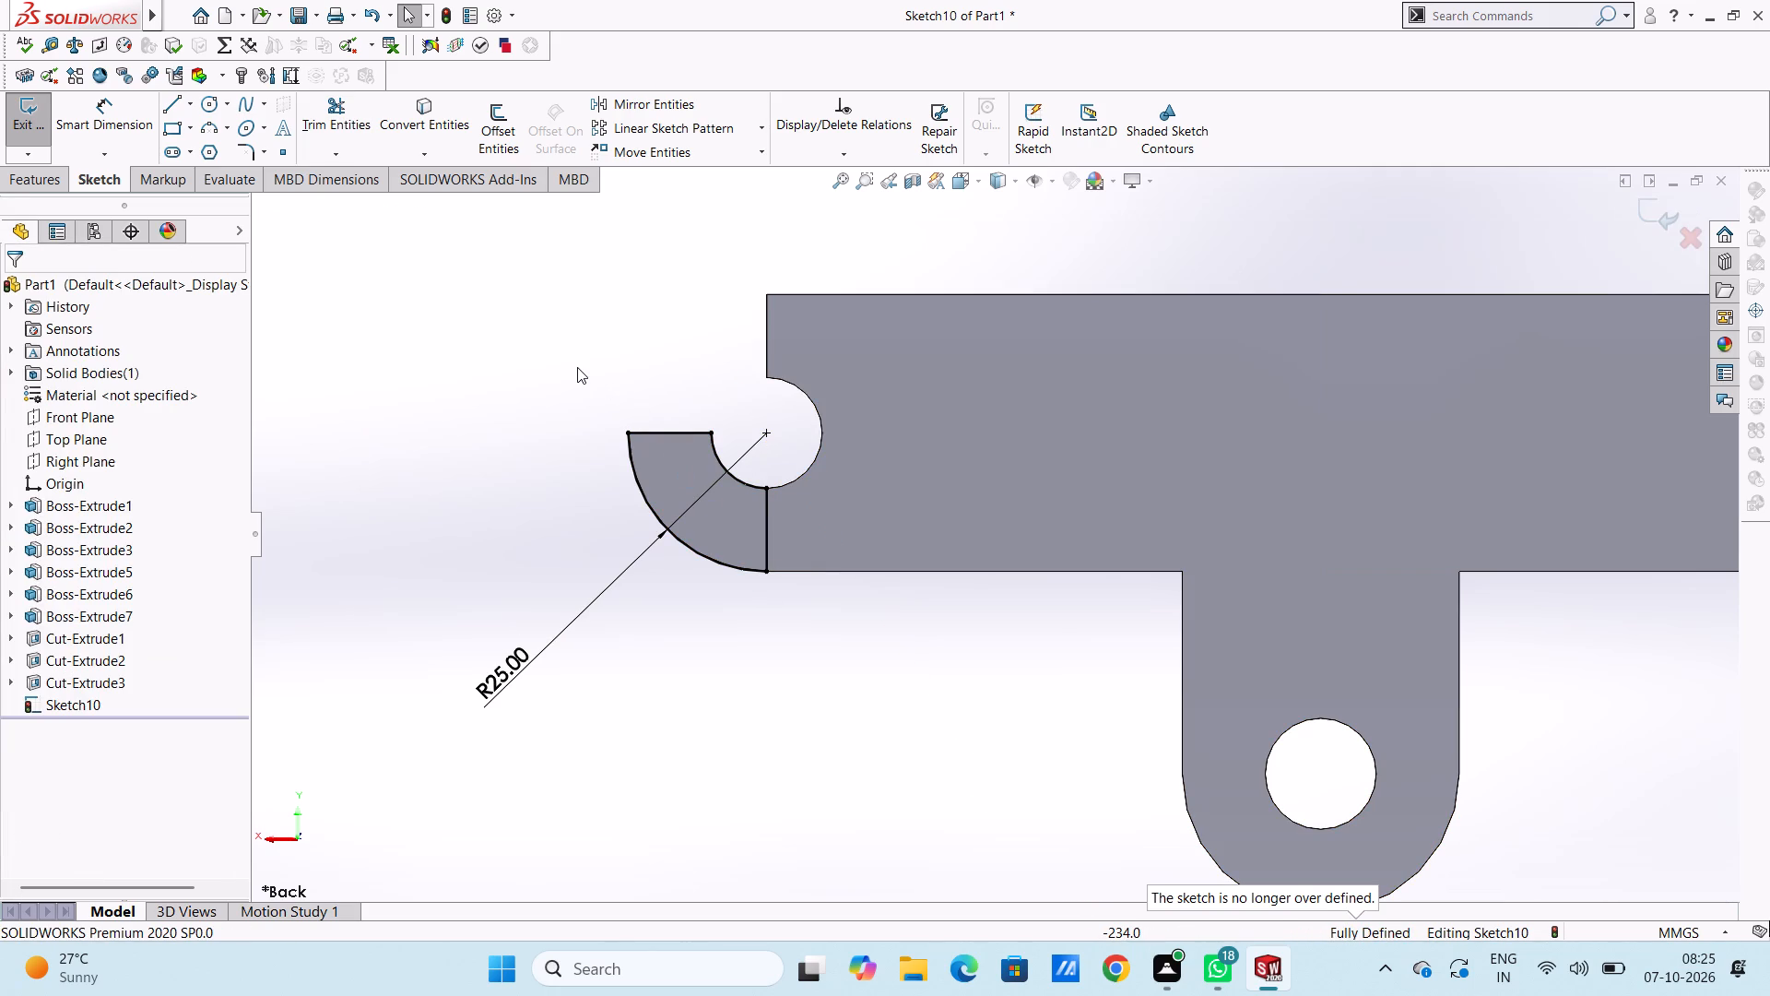
# Boss-extrude the hook profile to a blind depth of 30 mm in the reversed direction, merged with the back arm.
pyautogui.moveTo(578, 367); pyautogui.dragTo(583, 406, button='middle')
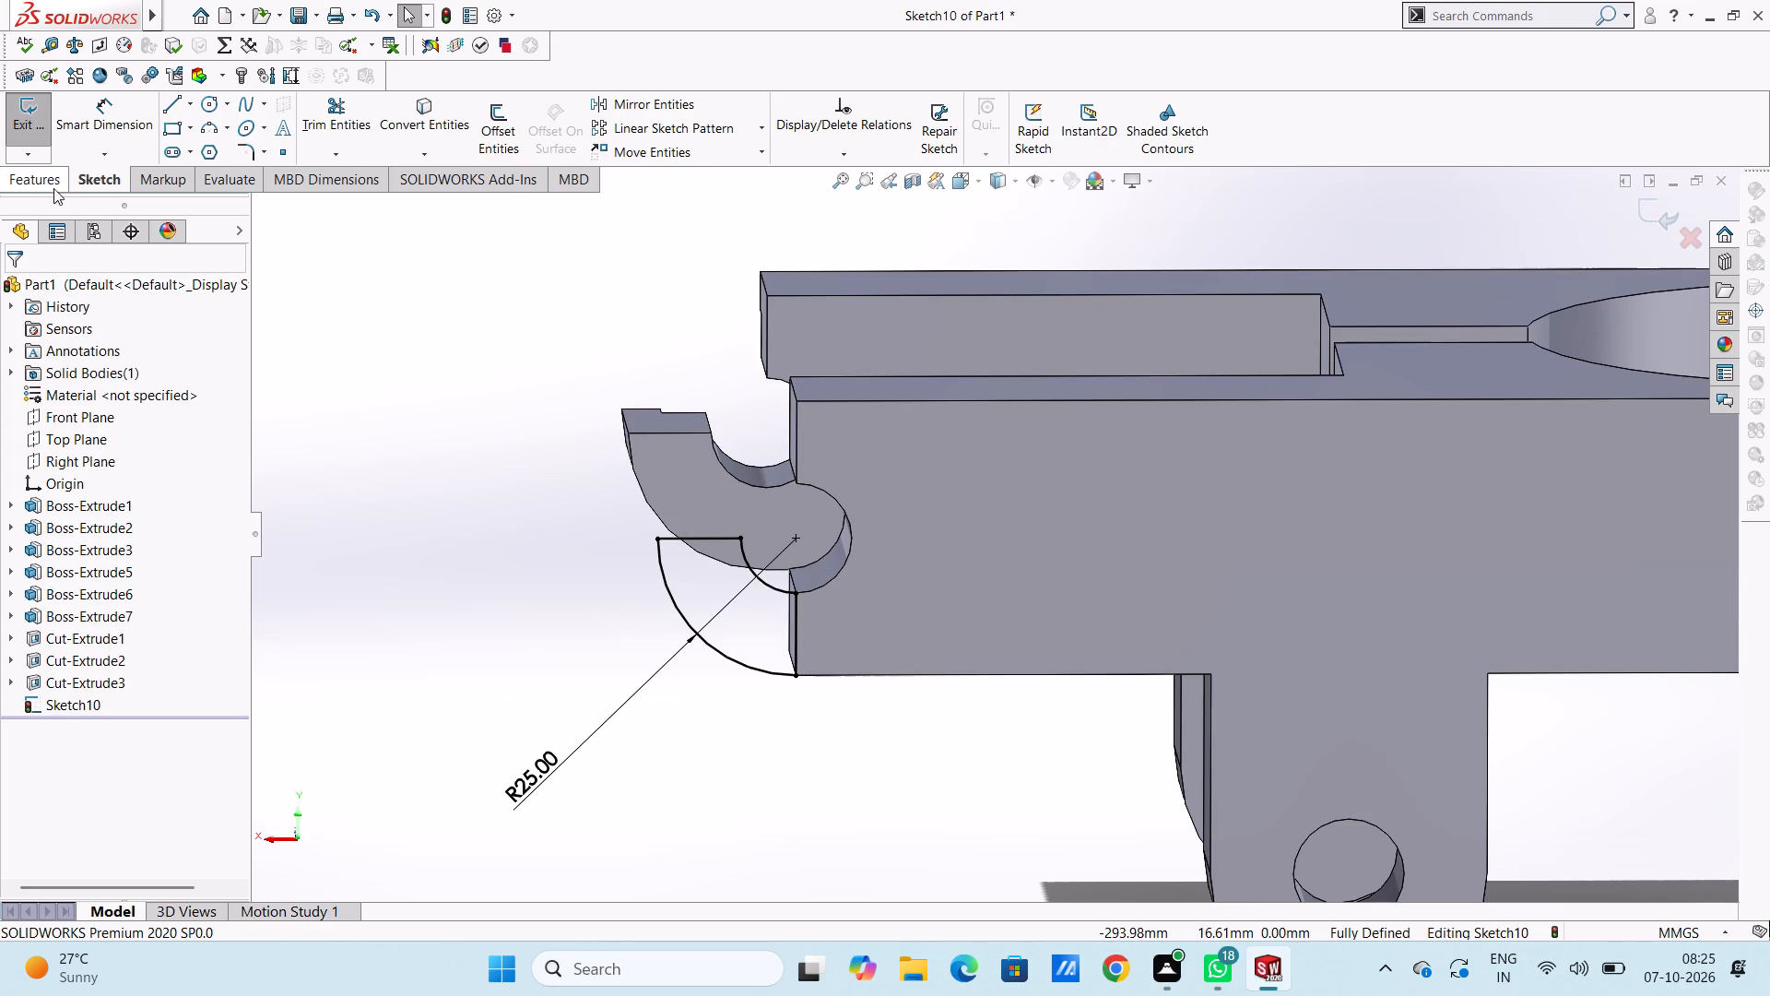
pyautogui.click(53, 184)
pyautogui.click(48, 132)
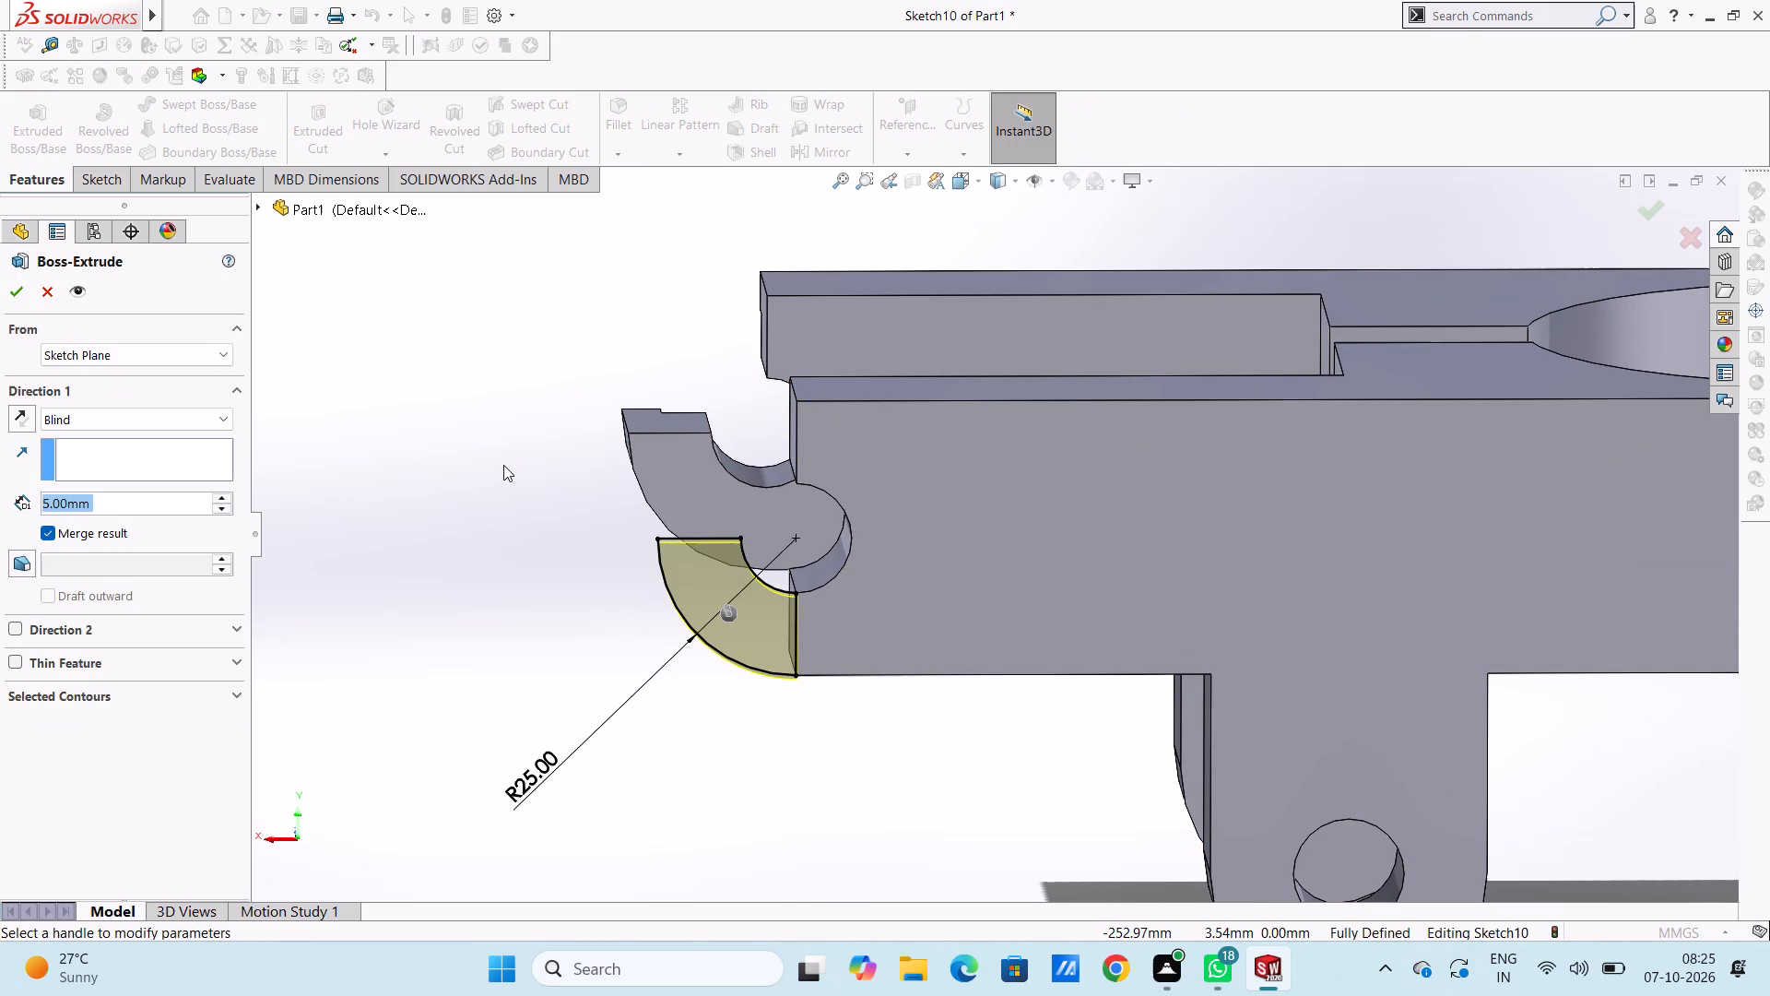
pyautogui.write('30')
pyautogui.press('Return')
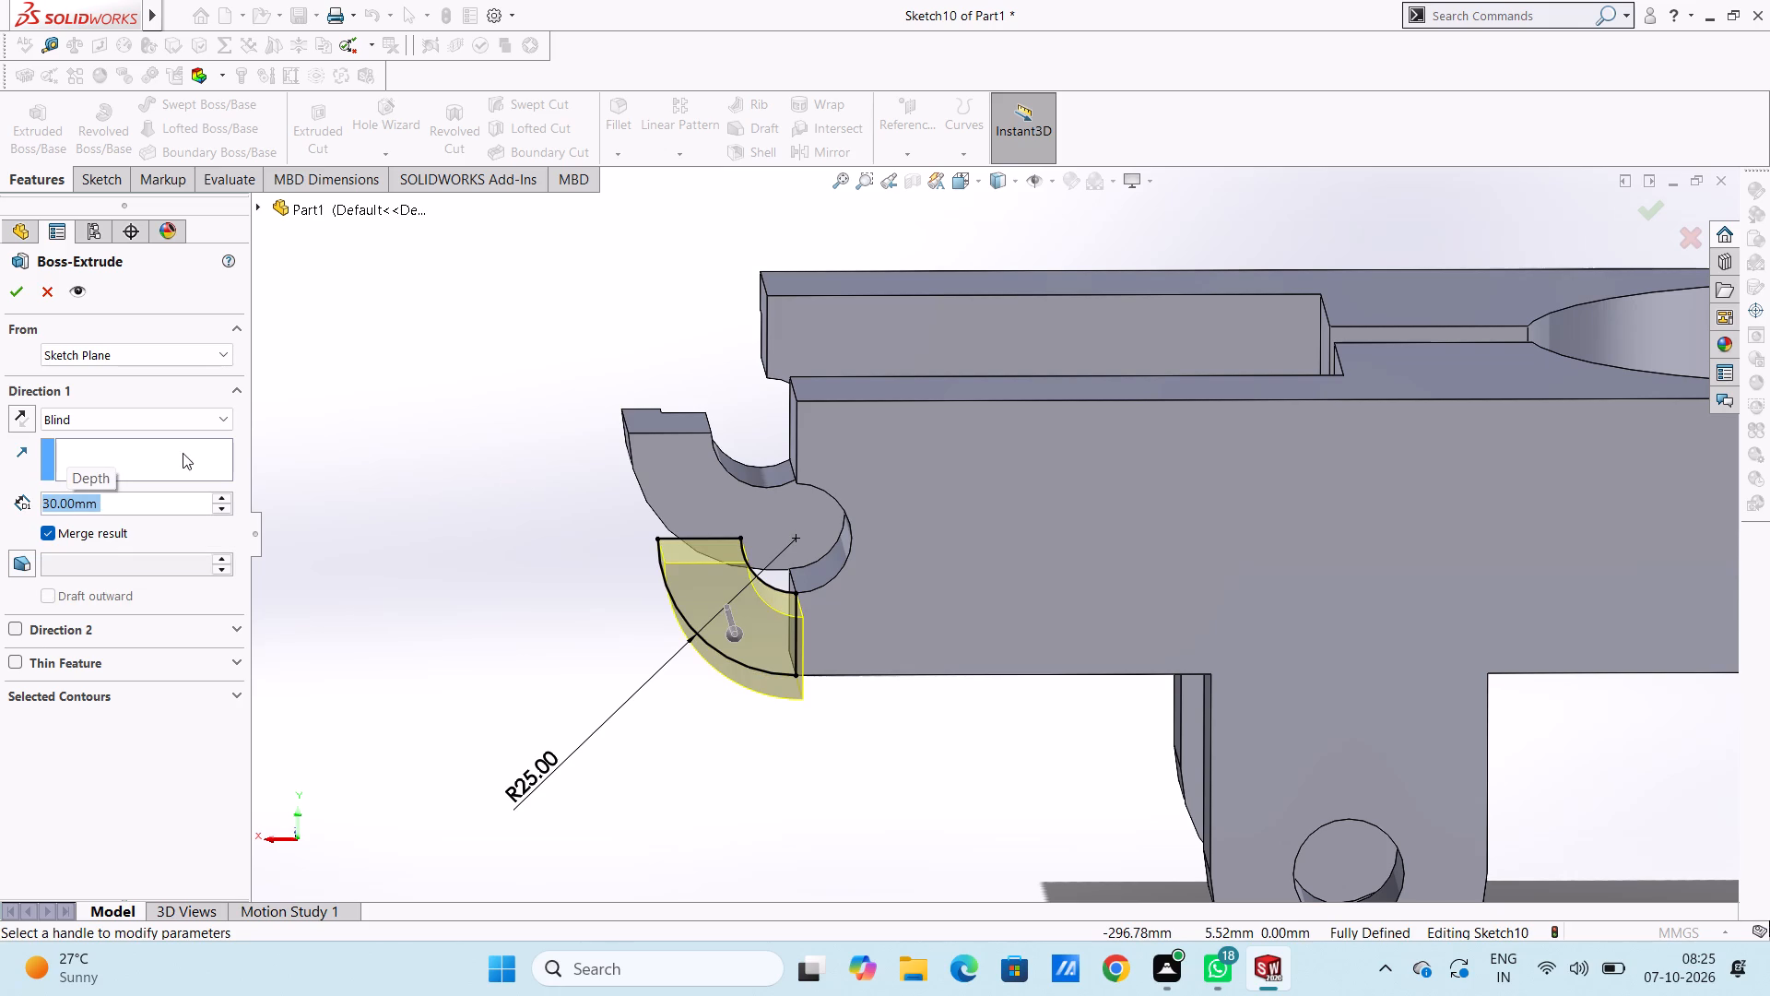
pyautogui.click(27, 419)
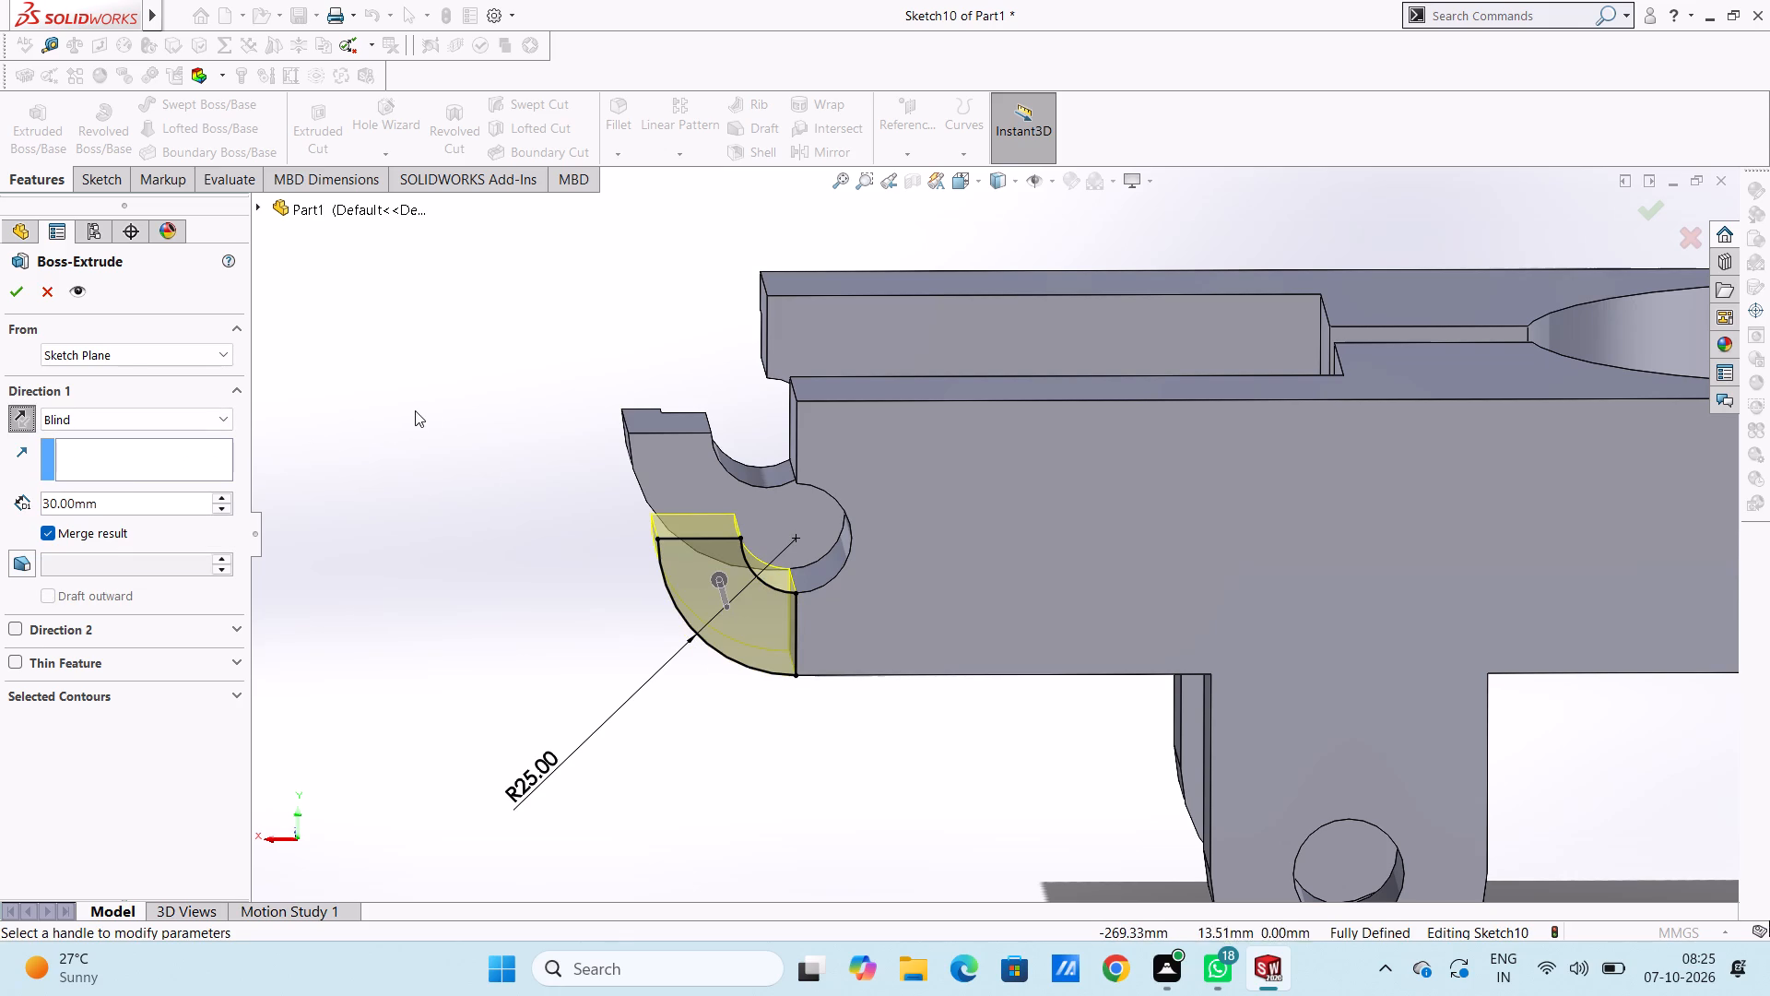
pyautogui.moveTo(425, 416); pyautogui.dragTo(532, 526, button='middle')
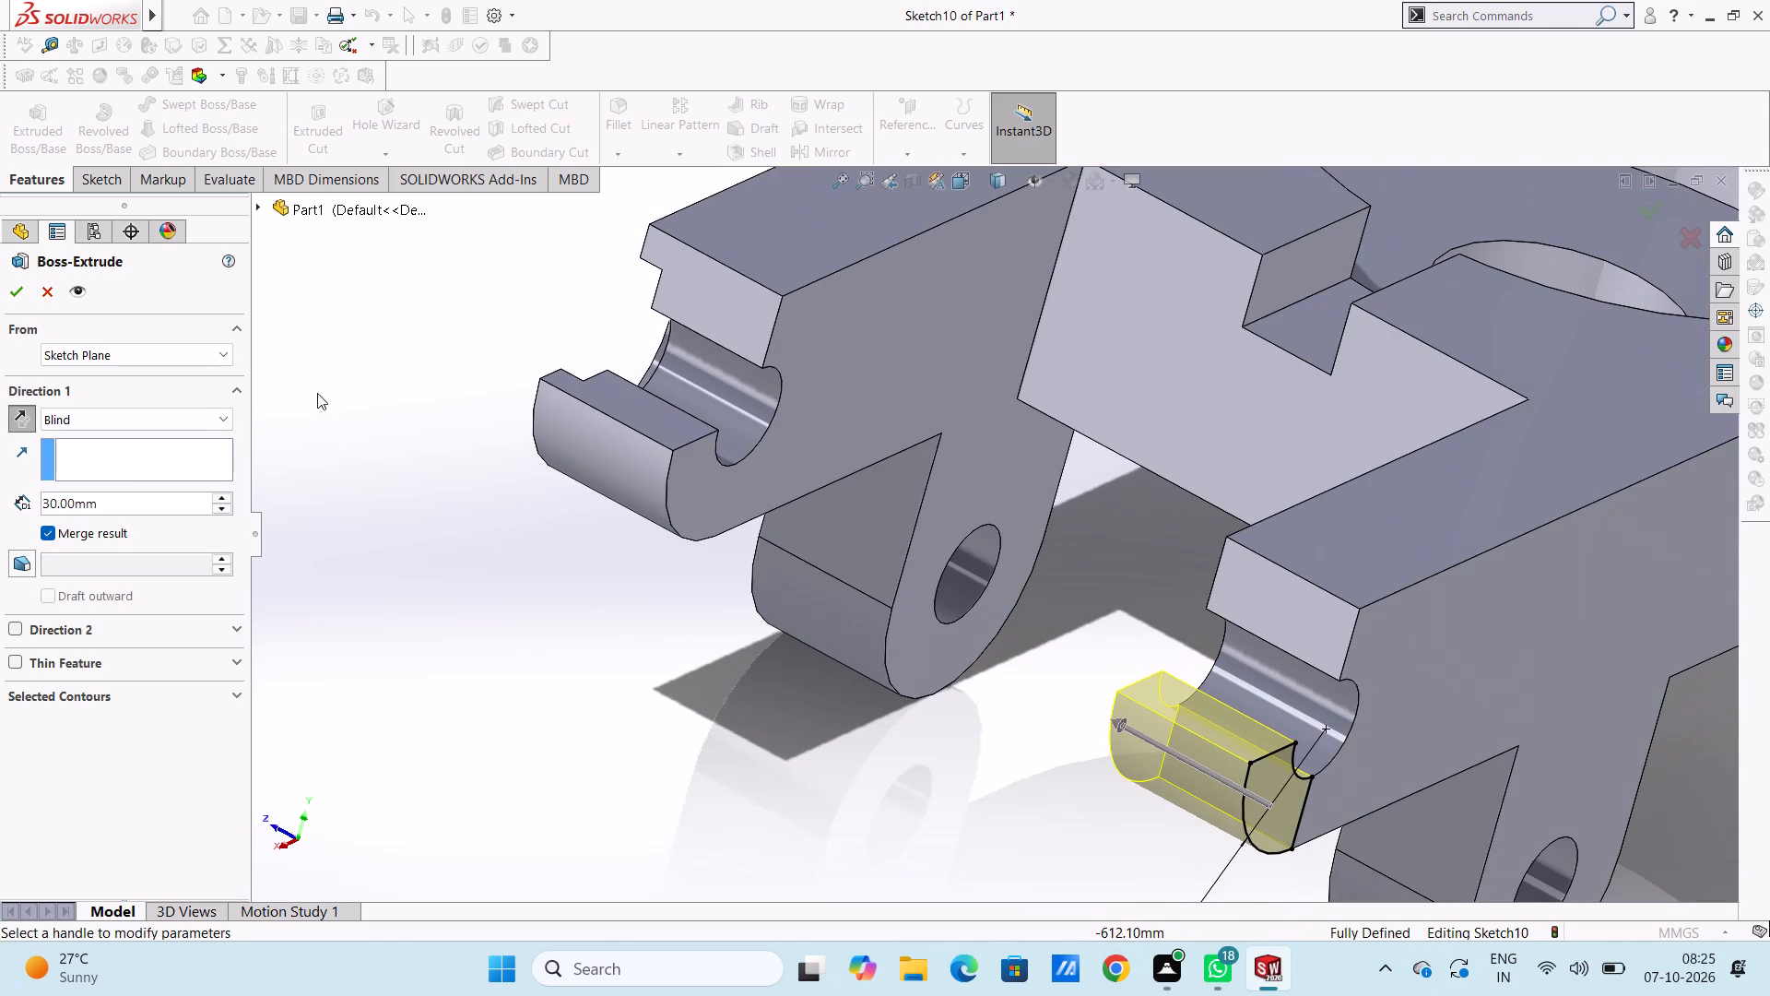
pyautogui.click(20, 295)
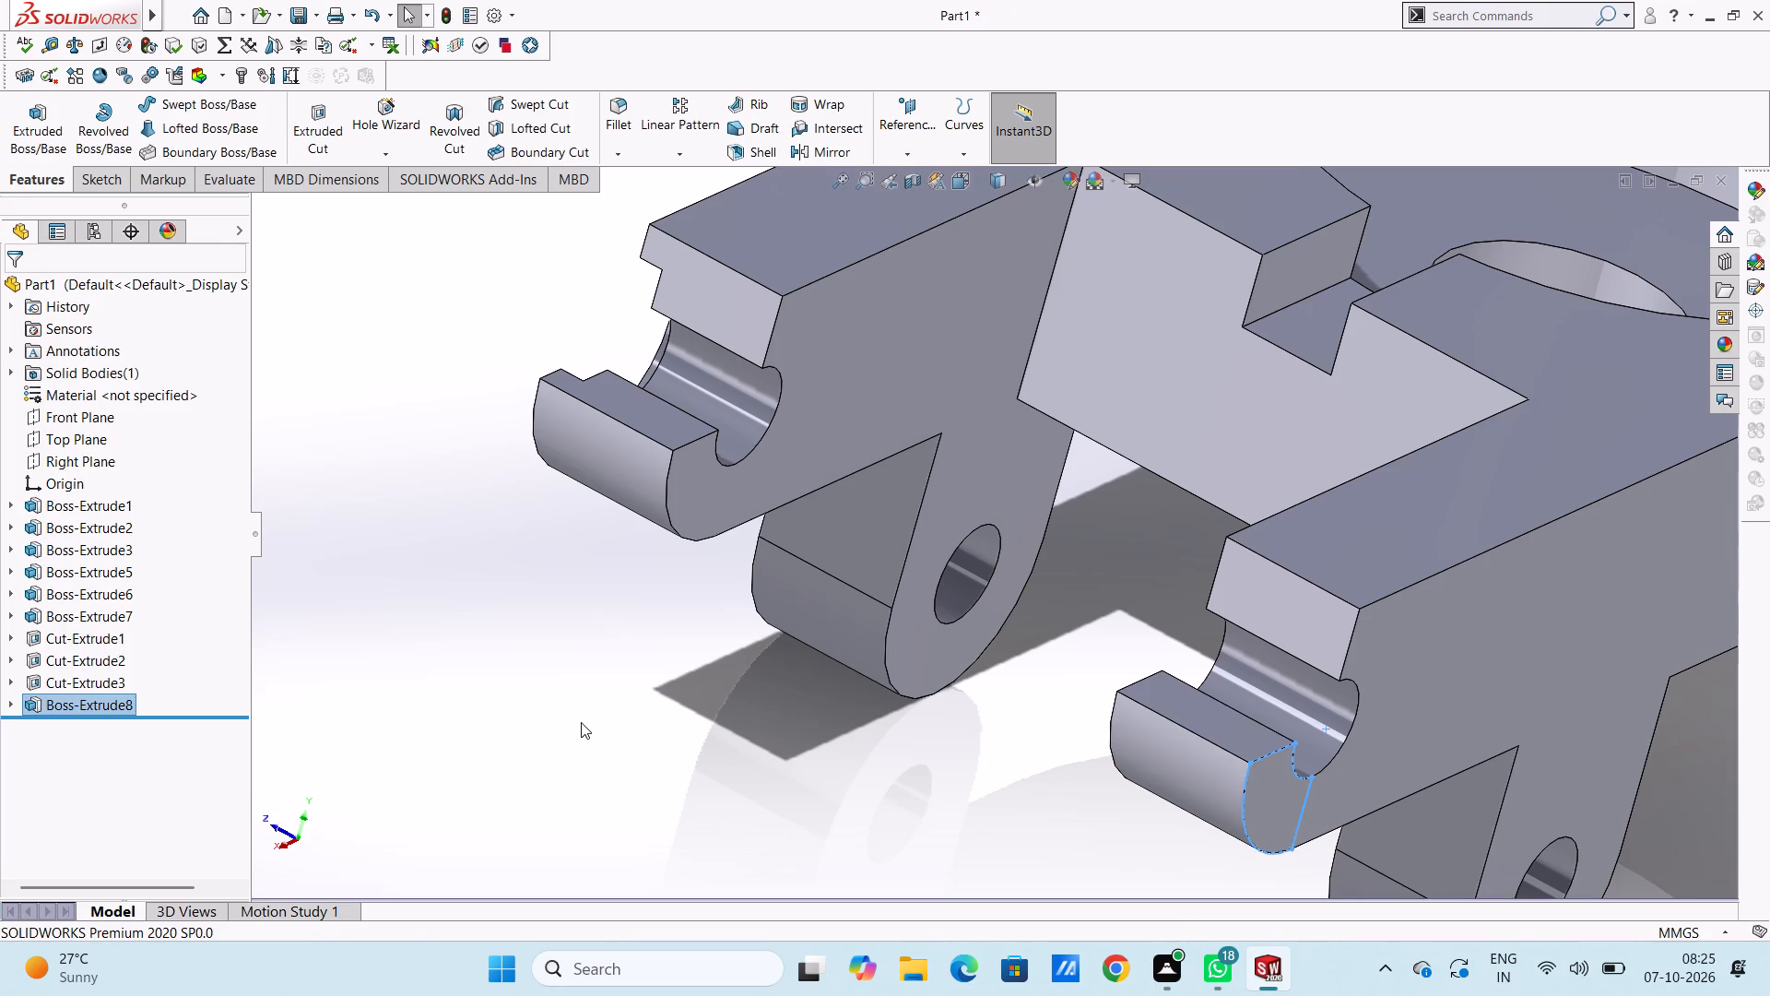
# Examine the extruded hook on the back arm and compare it with the front arm's hook from several angles.
pyautogui.click(581, 722)
pyautogui.scroll(2, 588, 732)
pyautogui.moveTo(667, 690); pyautogui.dragTo(542, 555, button='middle')
pyautogui.scroll(1, 542, 555)
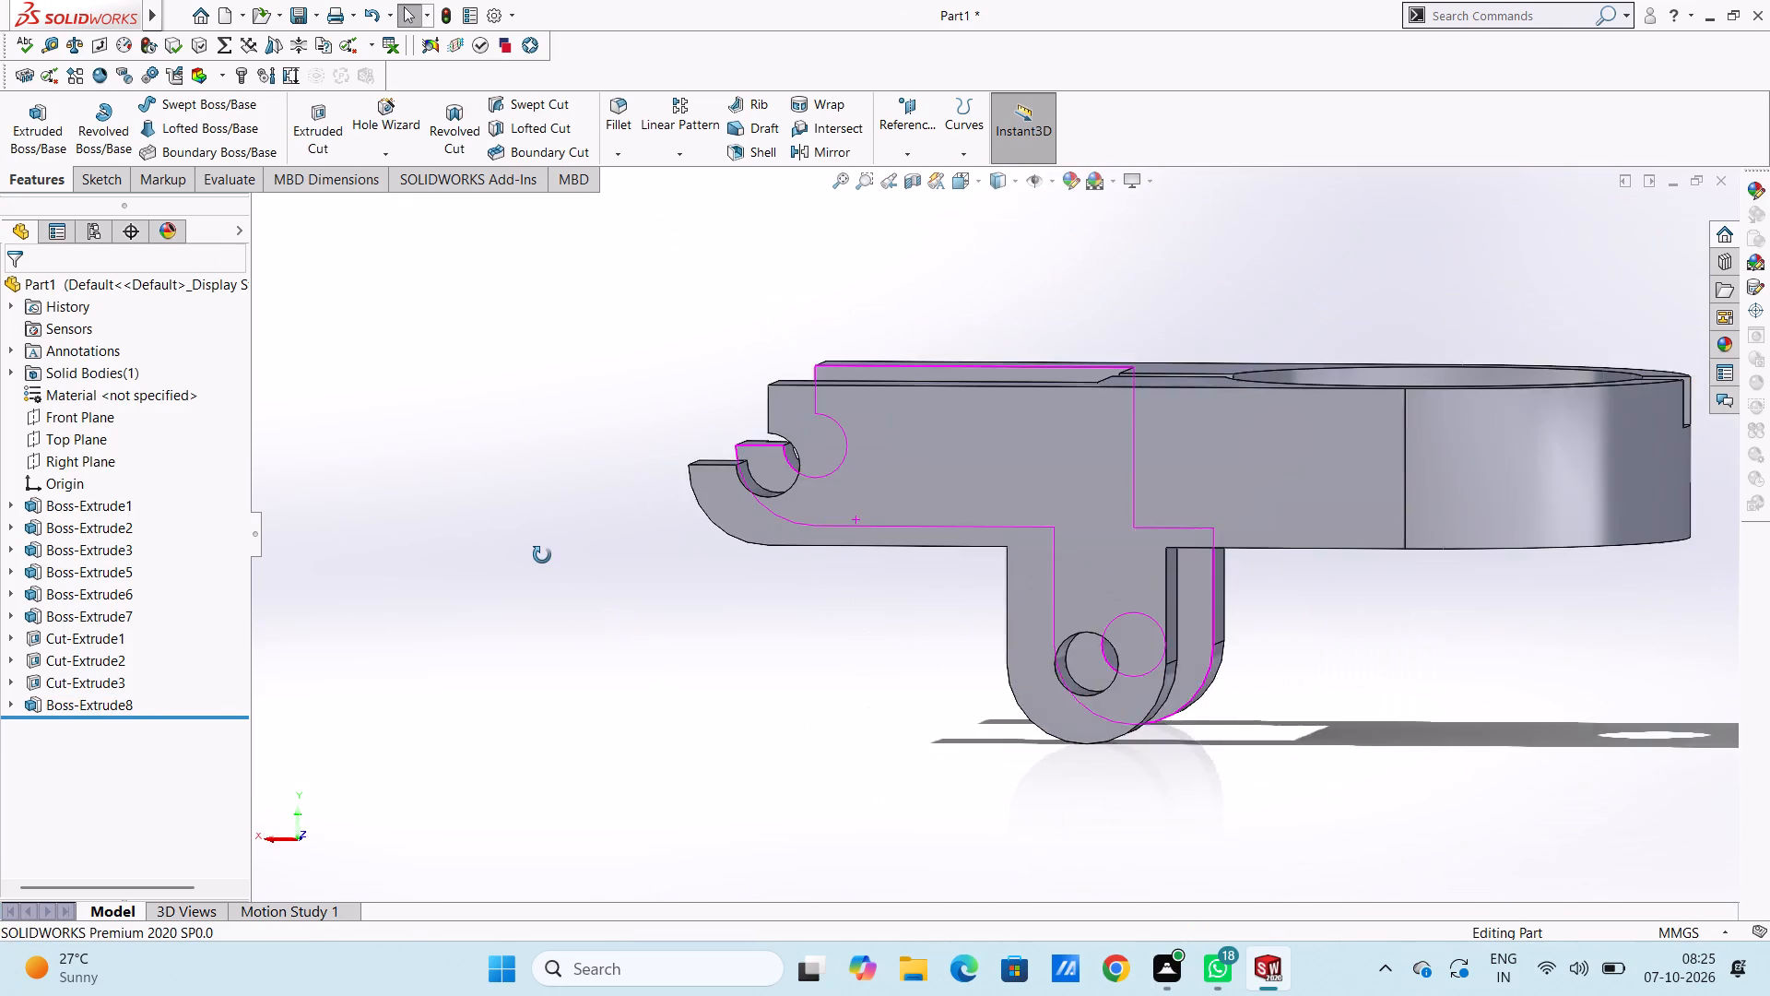
pyautogui.moveTo(542, 555); pyautogui.dragTo(749, 684, button='middle')
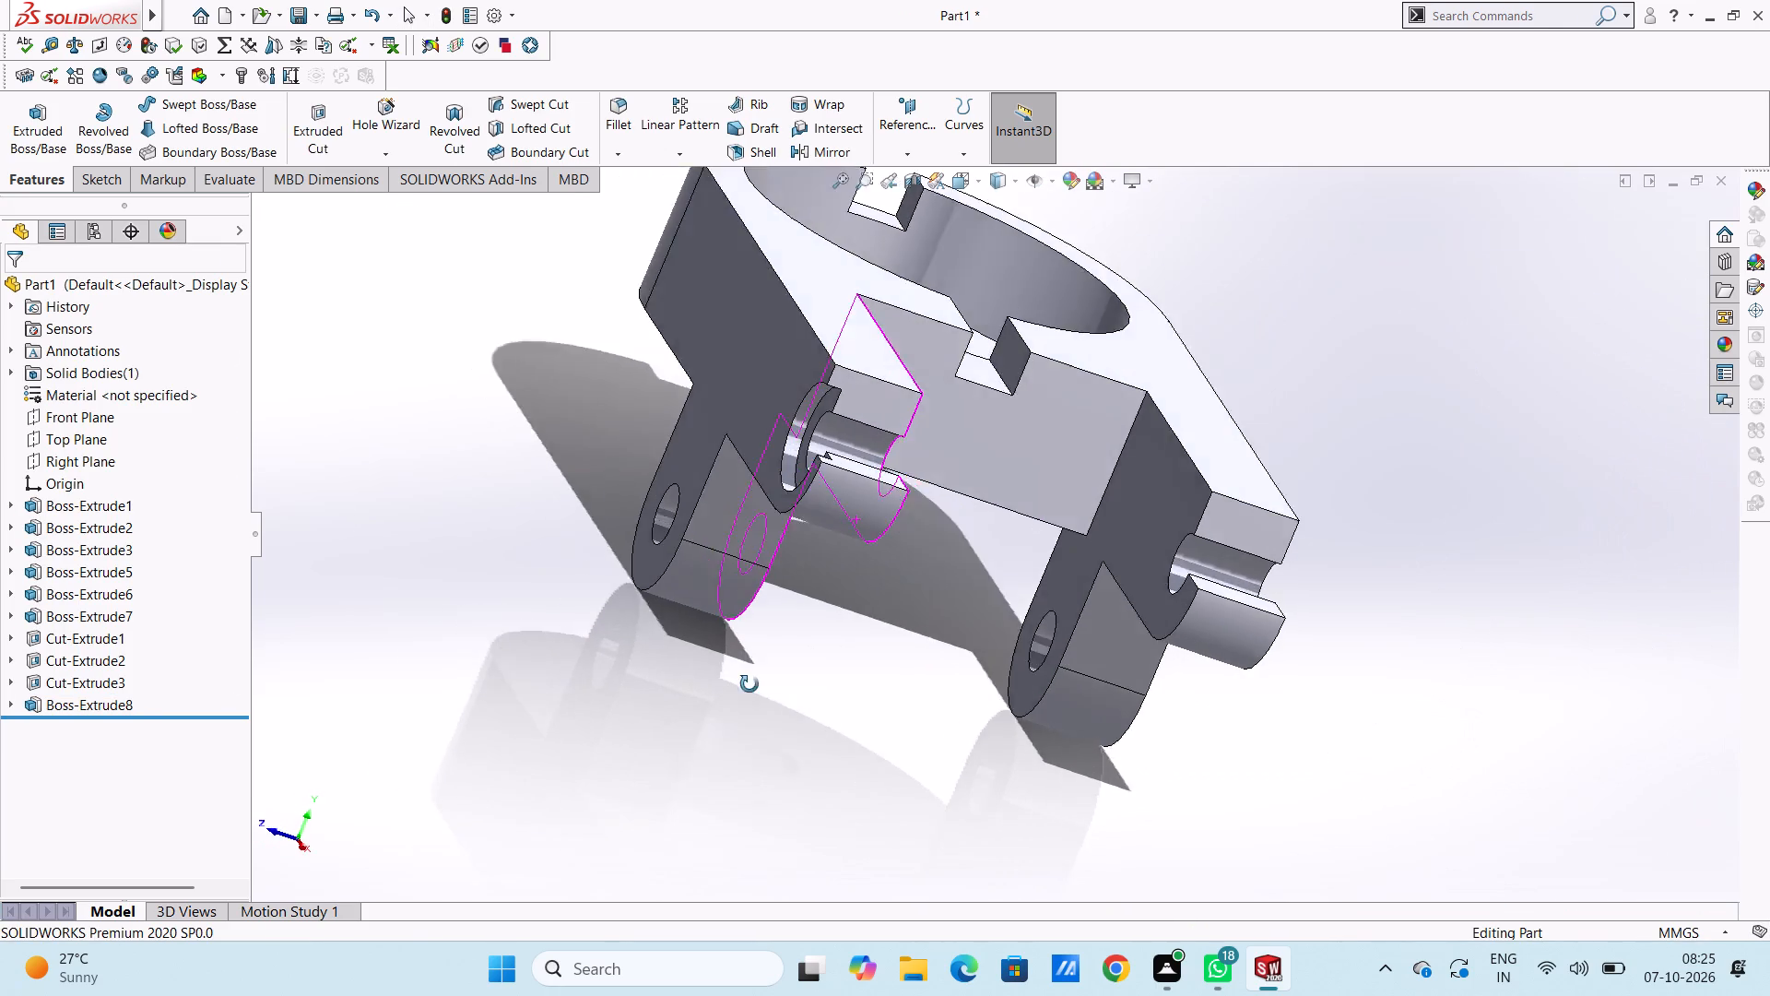
pyautogui.moveTo(749, 684); pyautogui.dragTo(564, 603, button='middle')
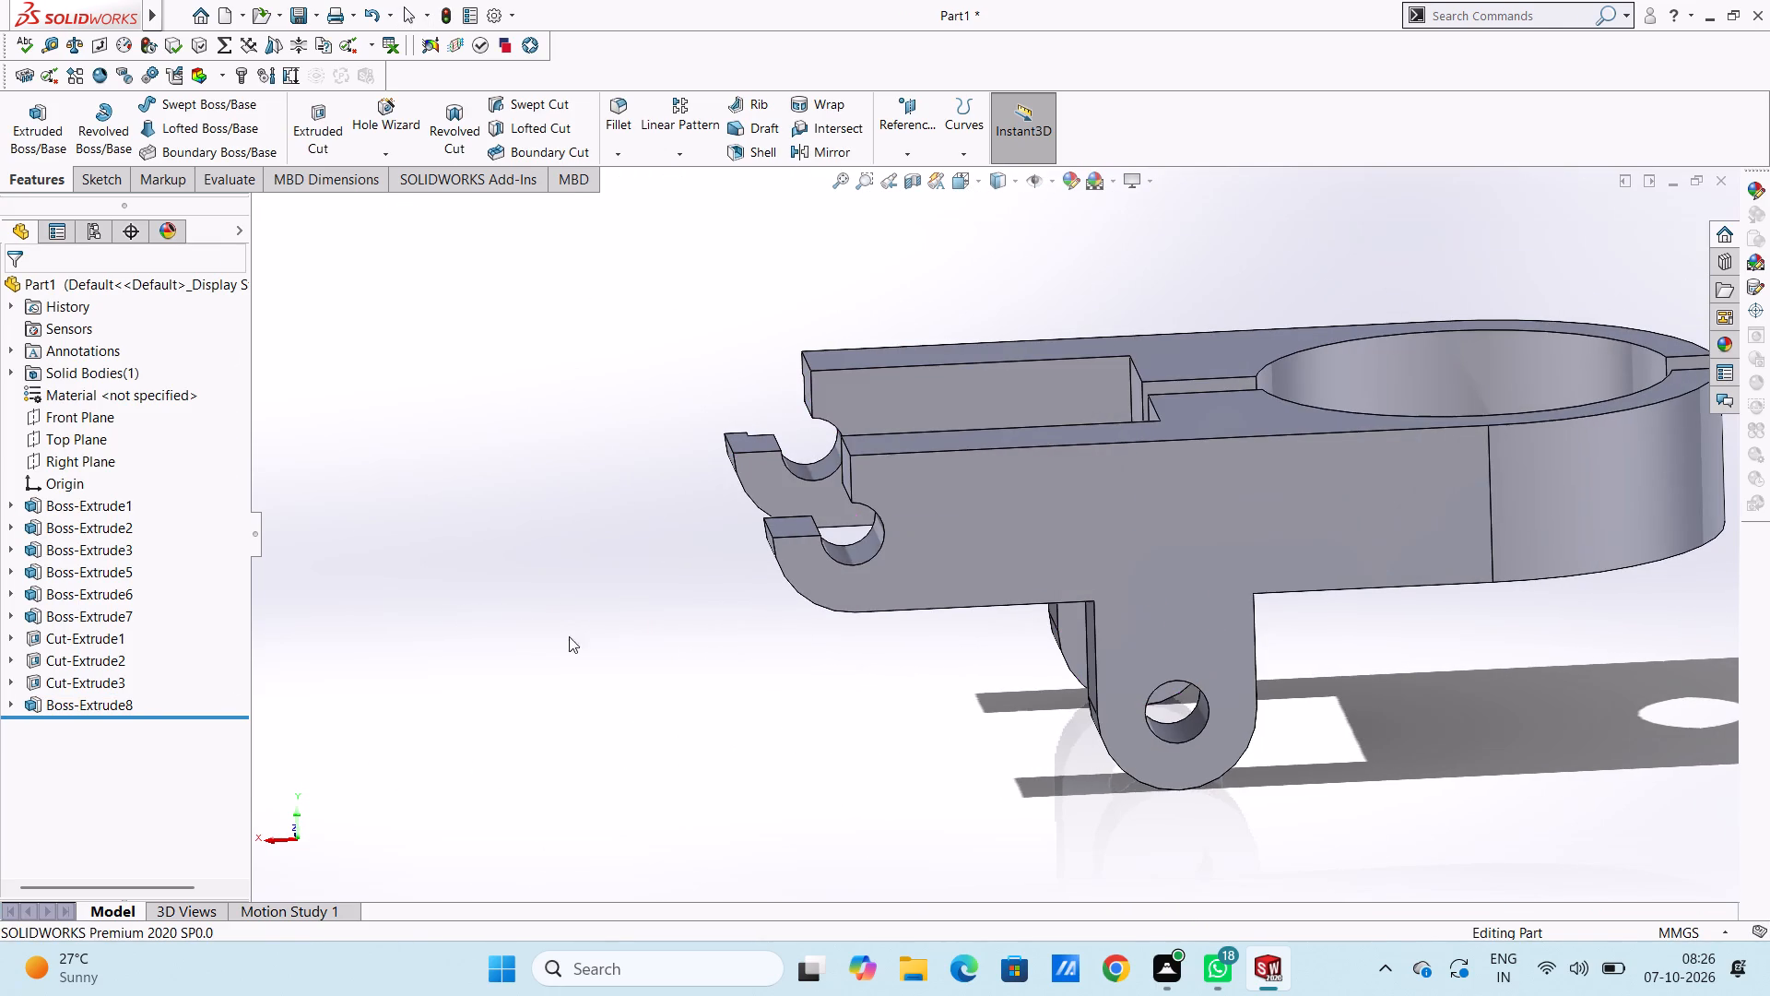
# Sketch a circle about 35 mm in diameter on the back arm's outer face, concentric with the hook's round opening.
pyautogui.moveTo(656, 675); pyautogui.dragTo(668, 622, button='middle')
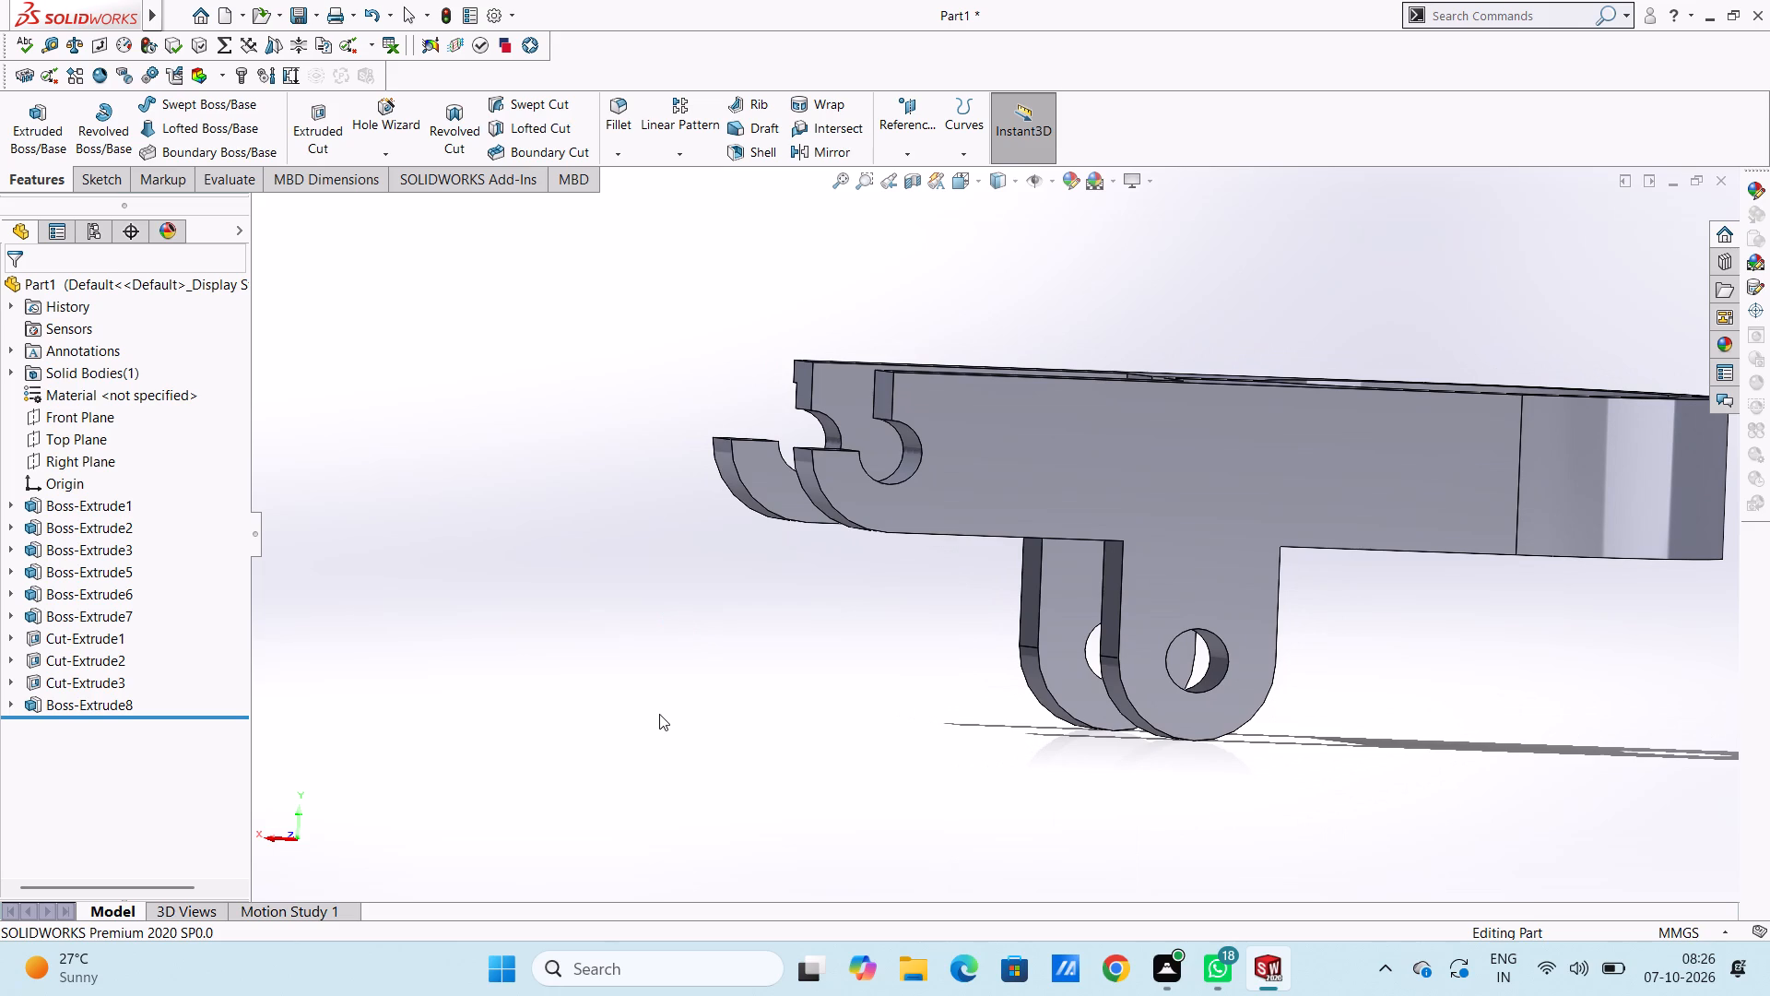
pyautogui.hotkey('ctrl', '2')
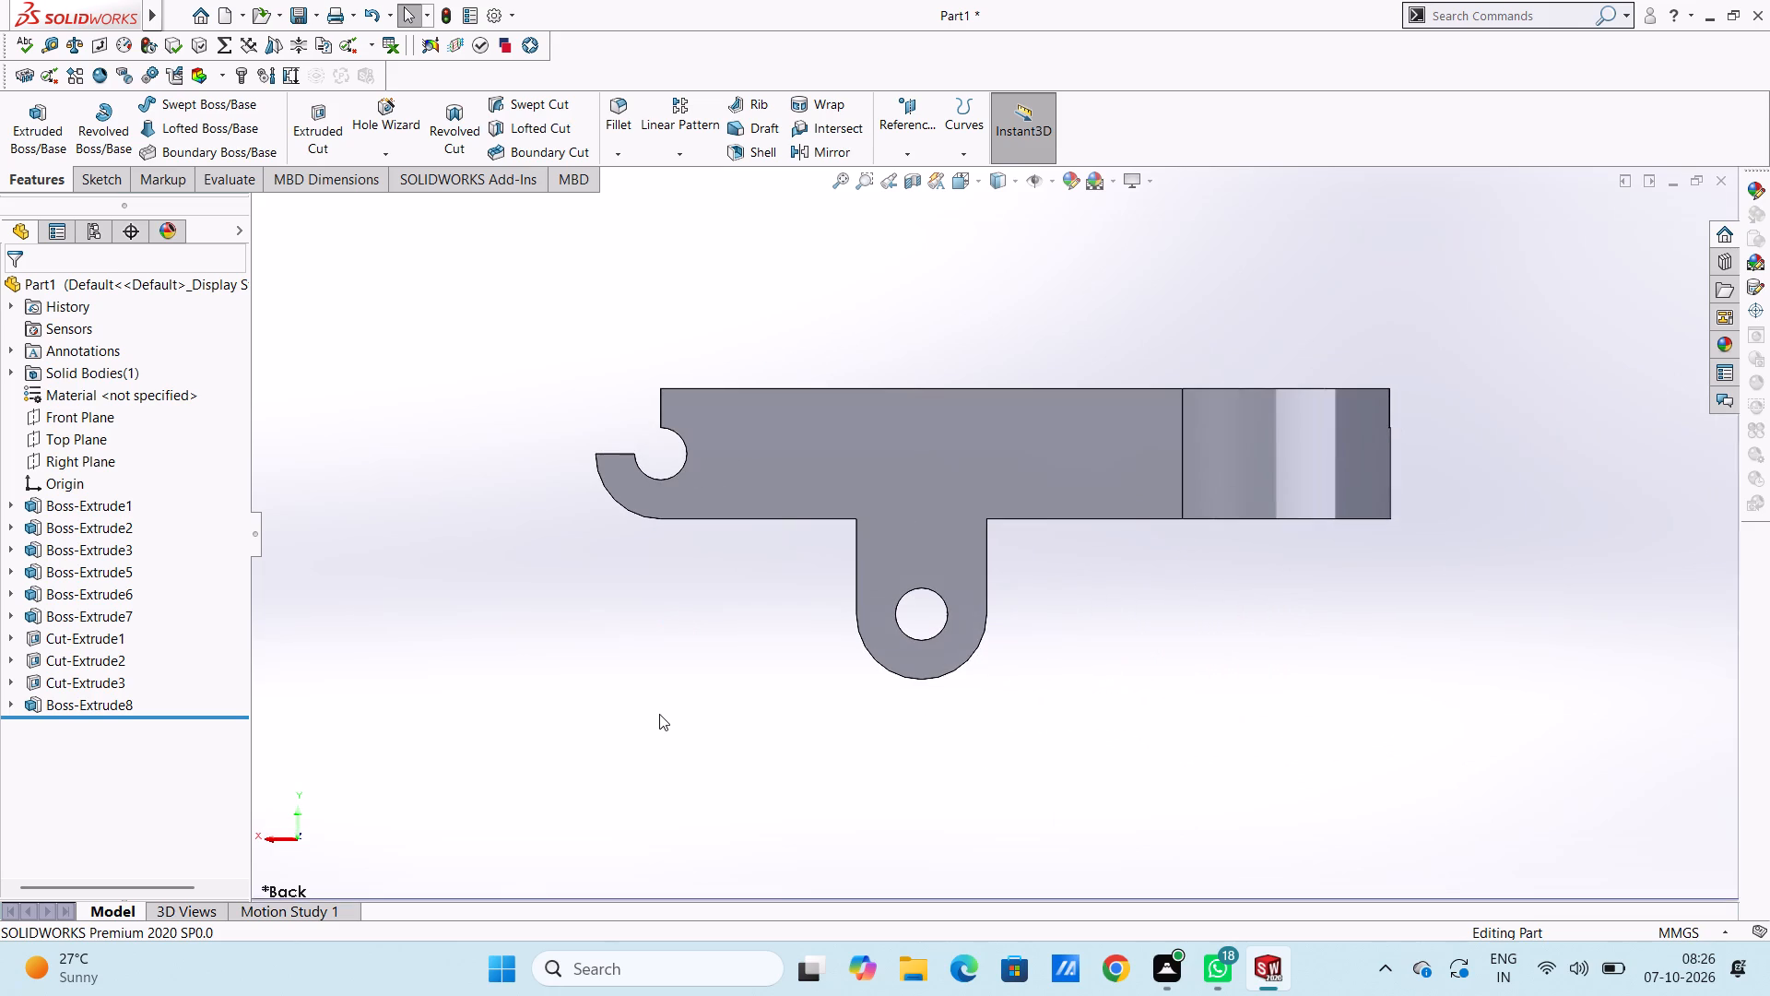
pyautogui.click(709, 488)
pyautogui.click(786, 438)
pyautogui.click(530, 385)
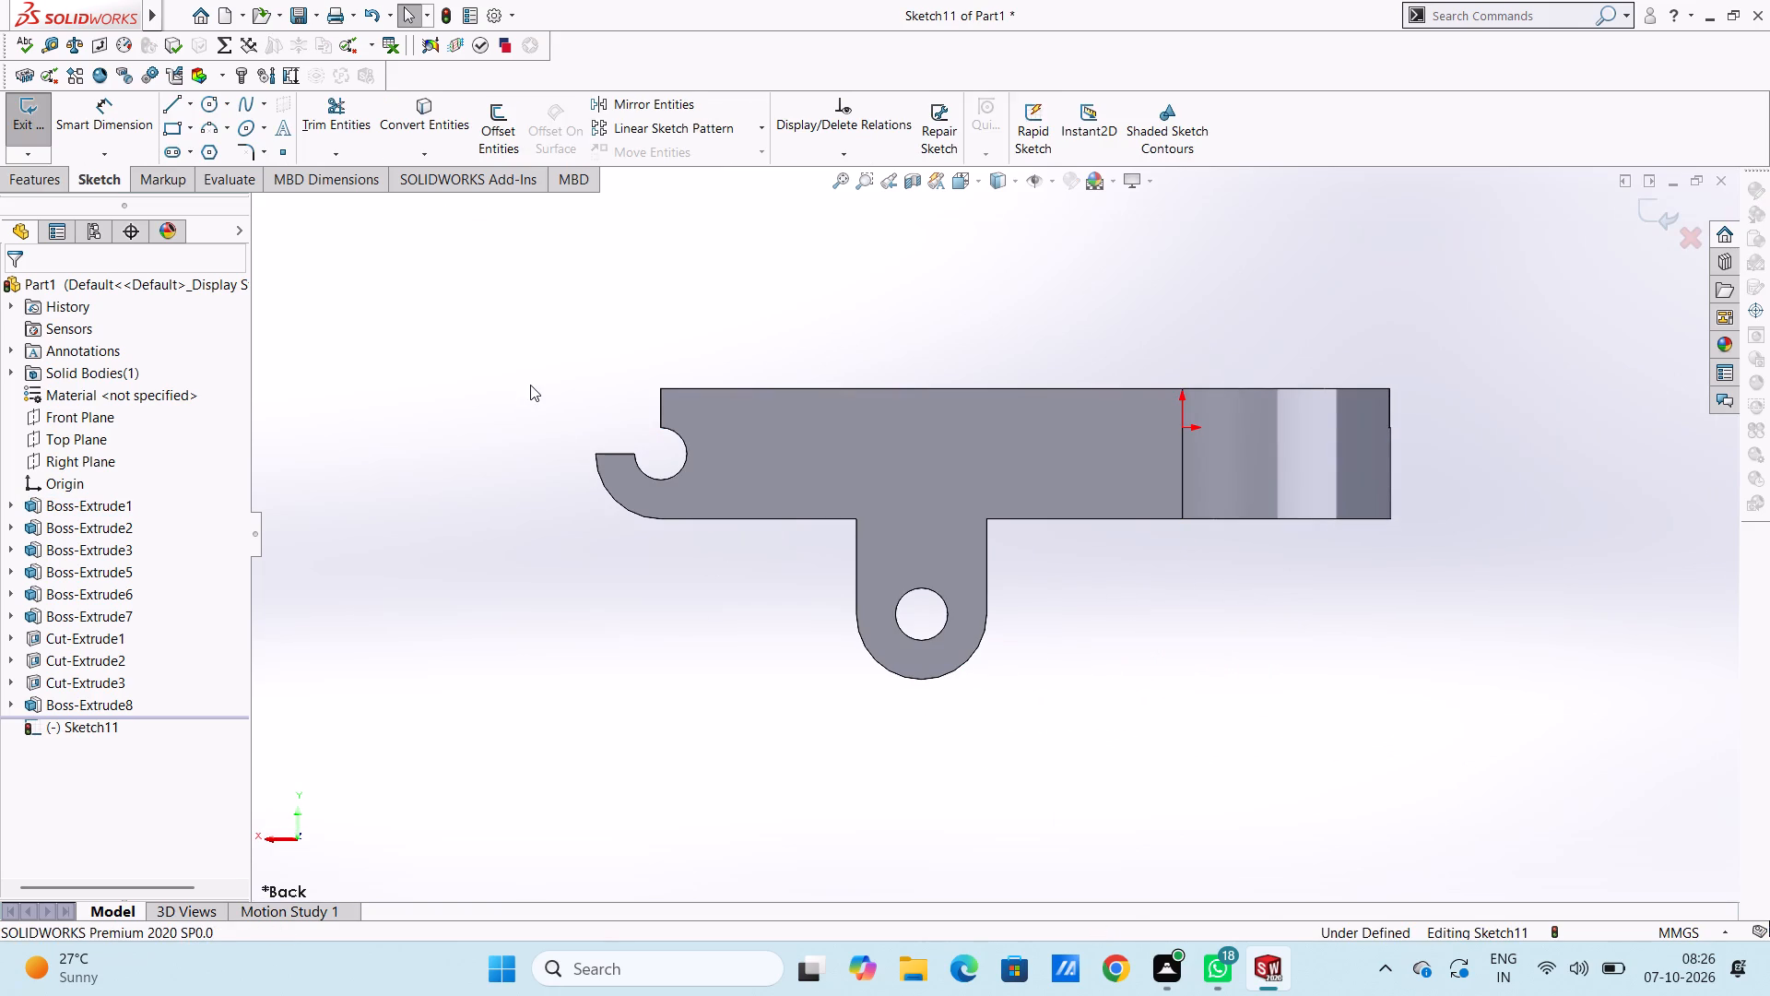
pyautogui.click(205, 105)
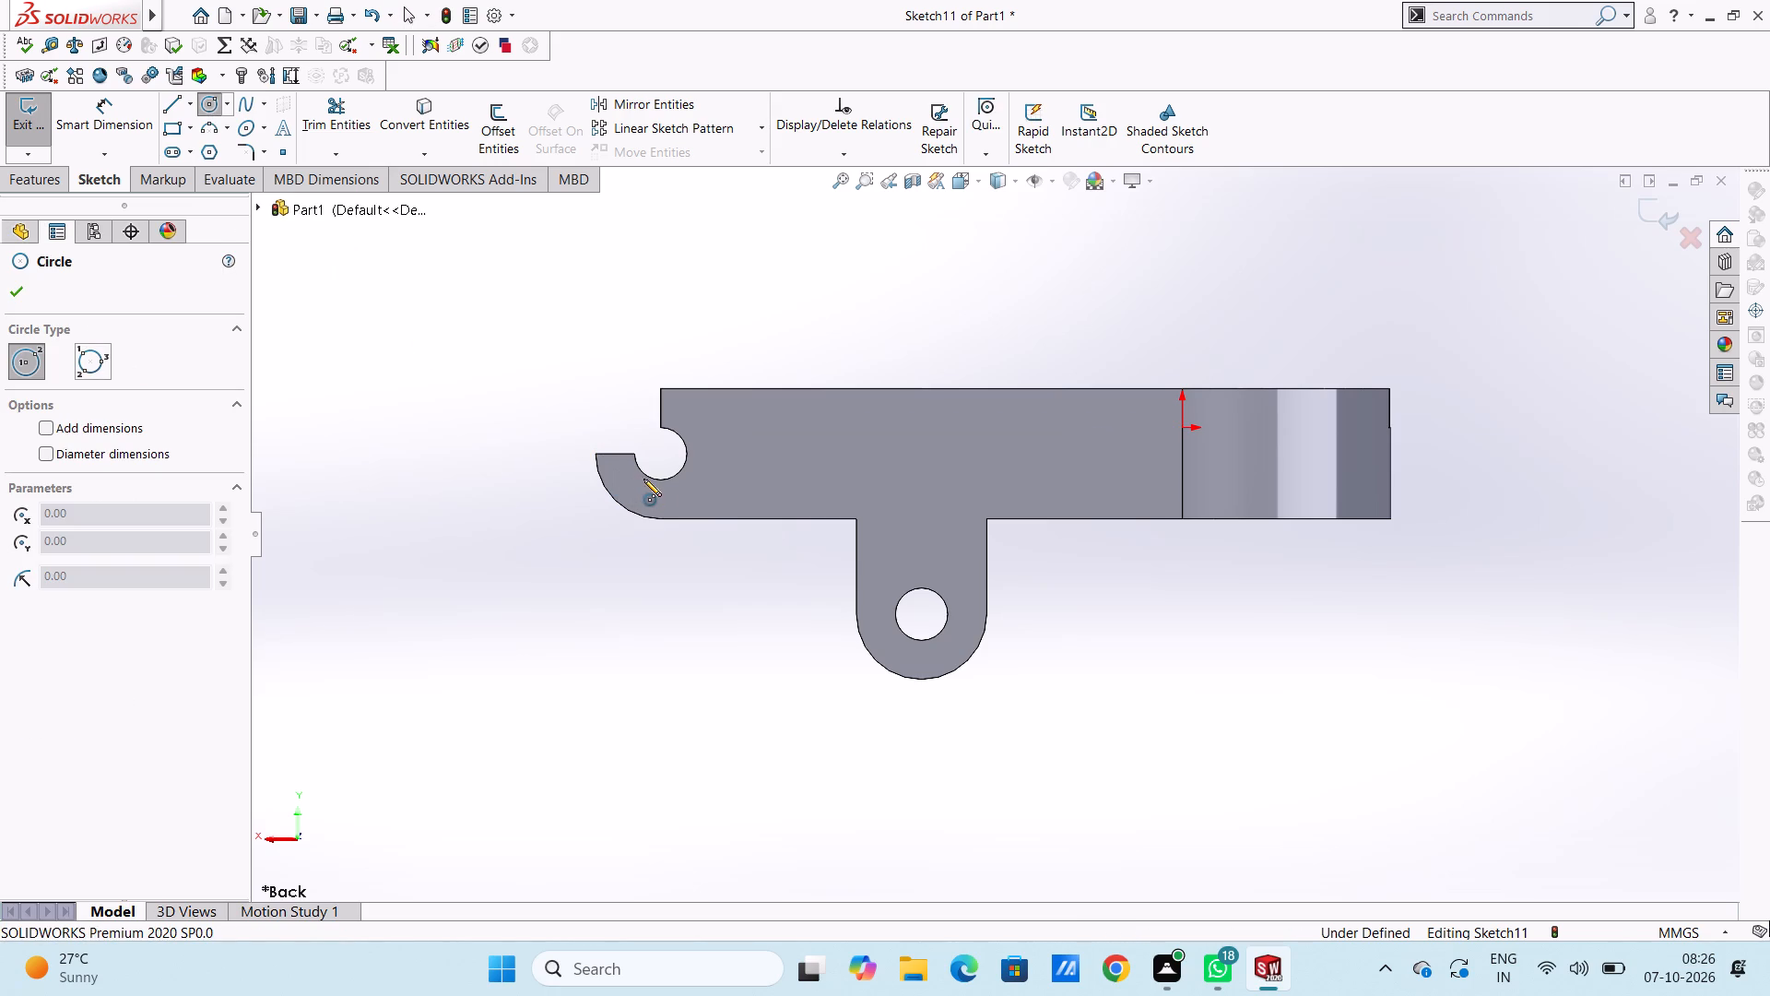
pyautogui.click(659, 451)
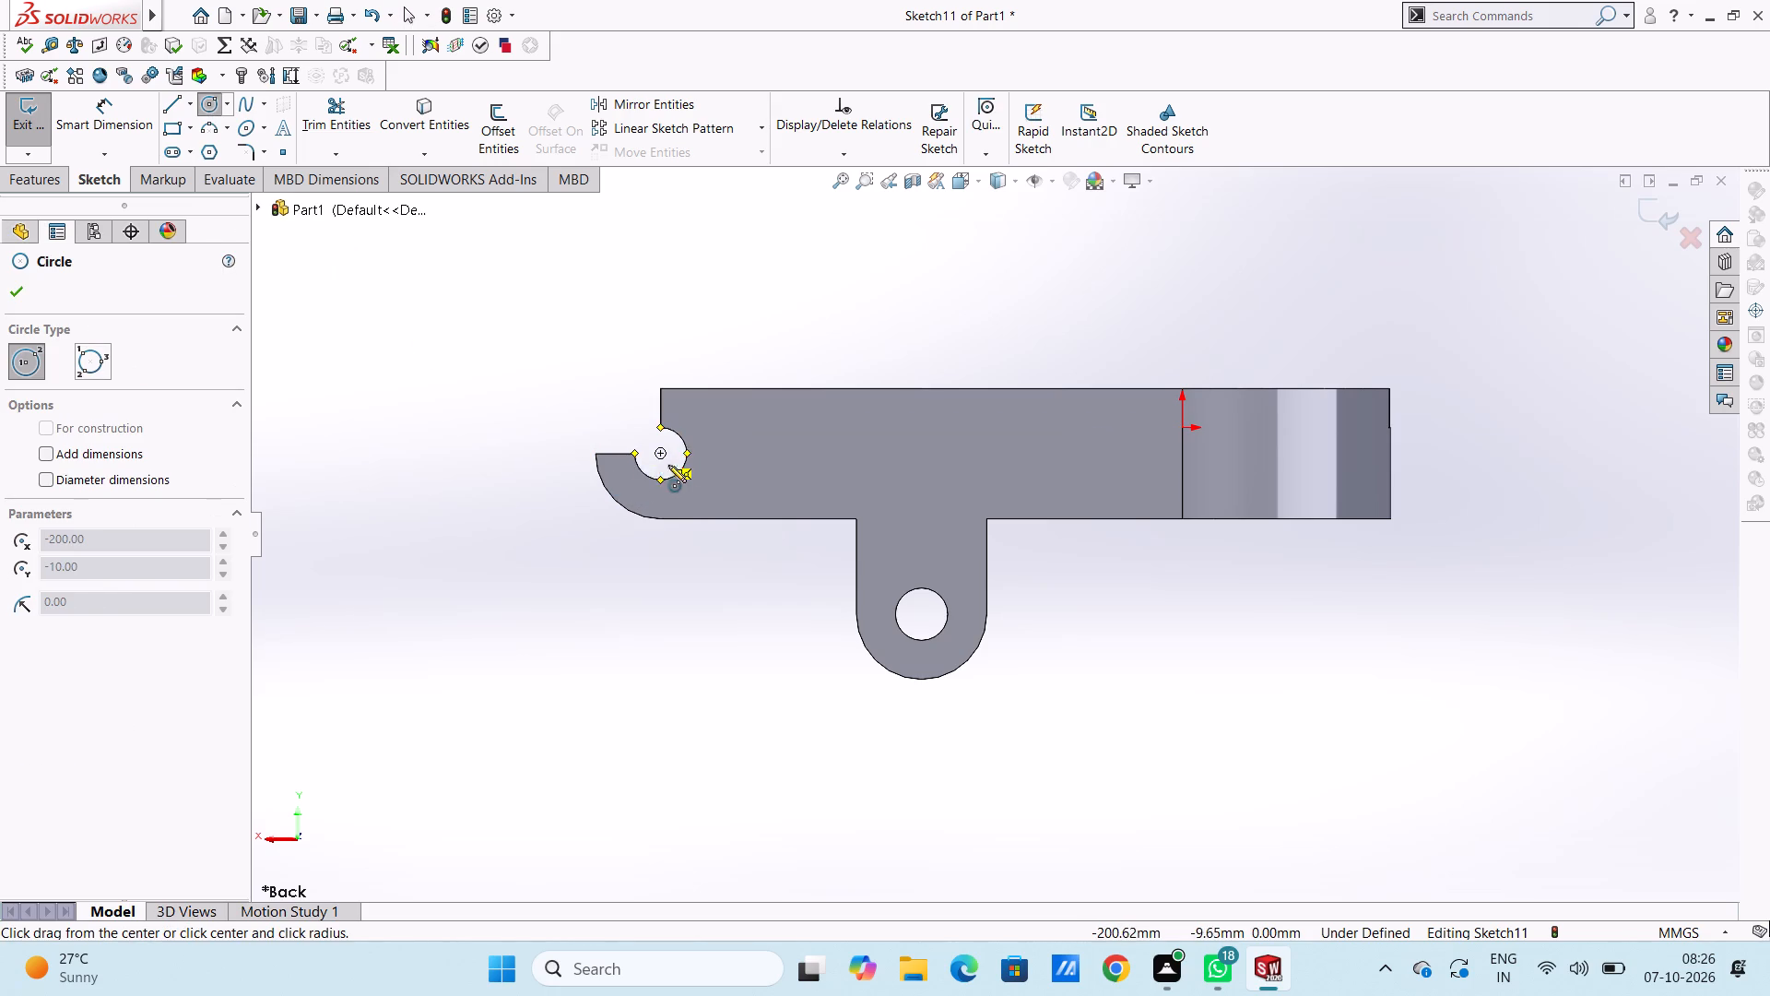
pyautogui.click(689, 490)
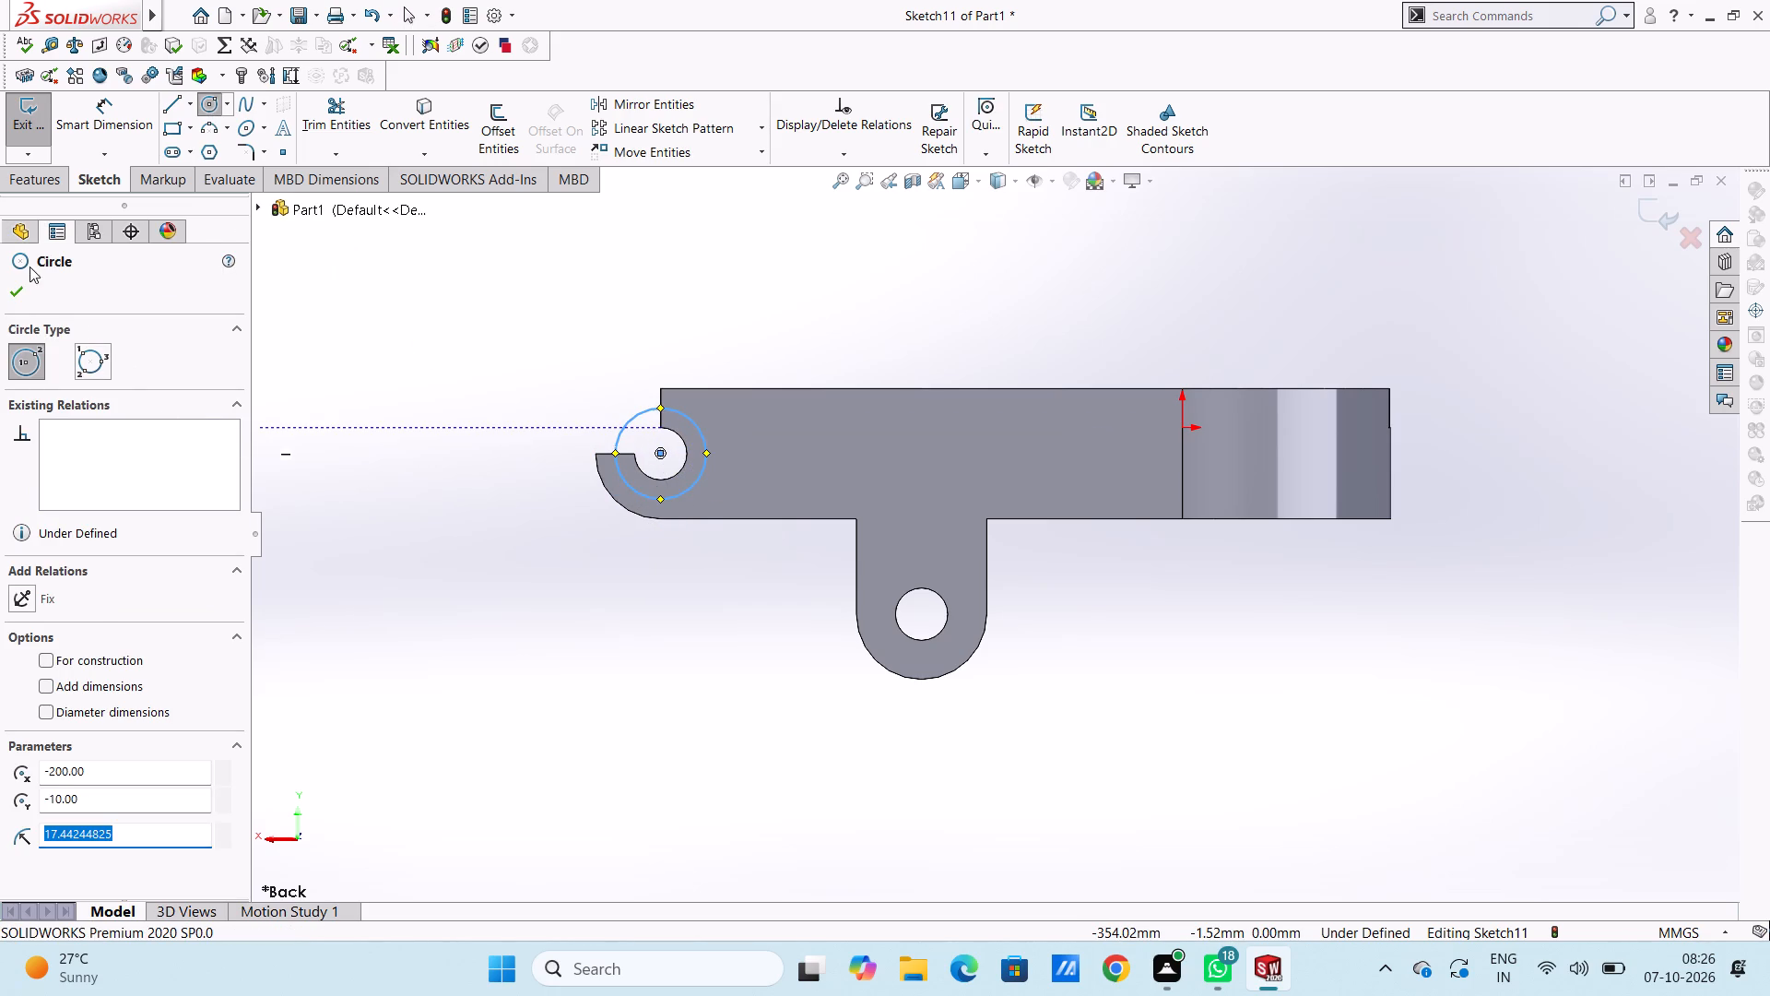
pyautogui.click(21, 284)
# Dimension the new circle around the hook opening to a diameter of 36 mm.
pyautogui.click(126, 114)
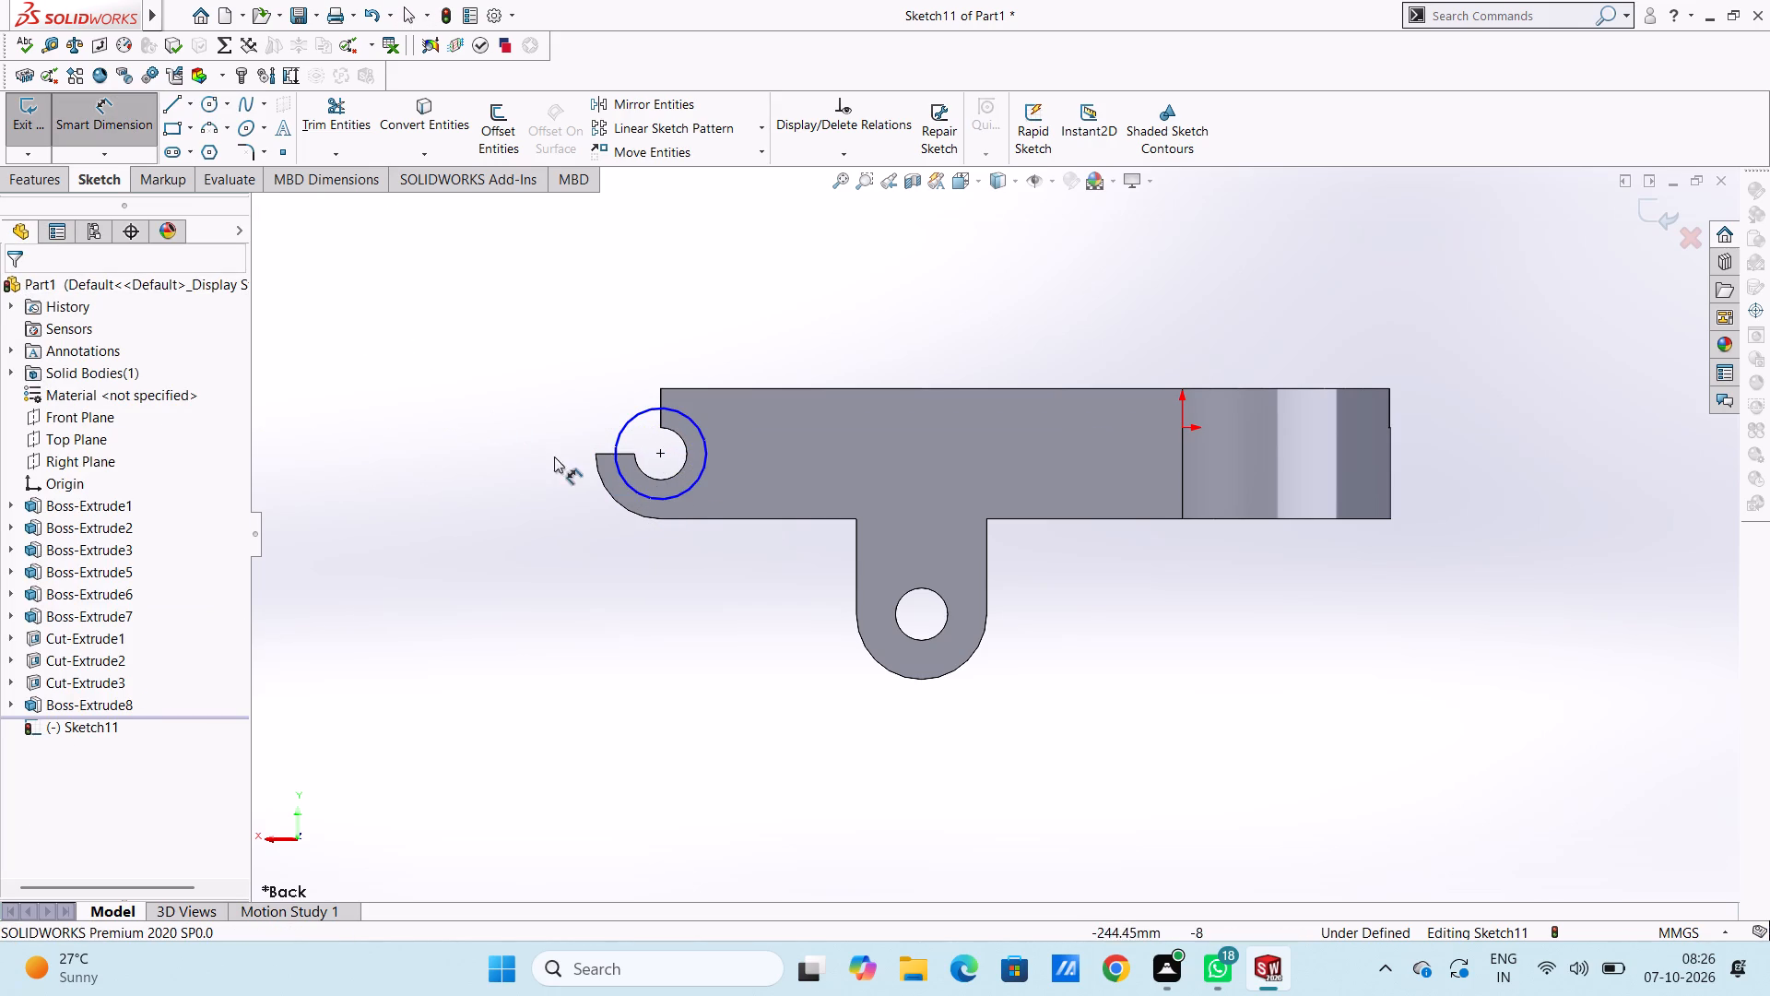
pyautogui.click(624, 488)
pyautogui.click(463, 710)
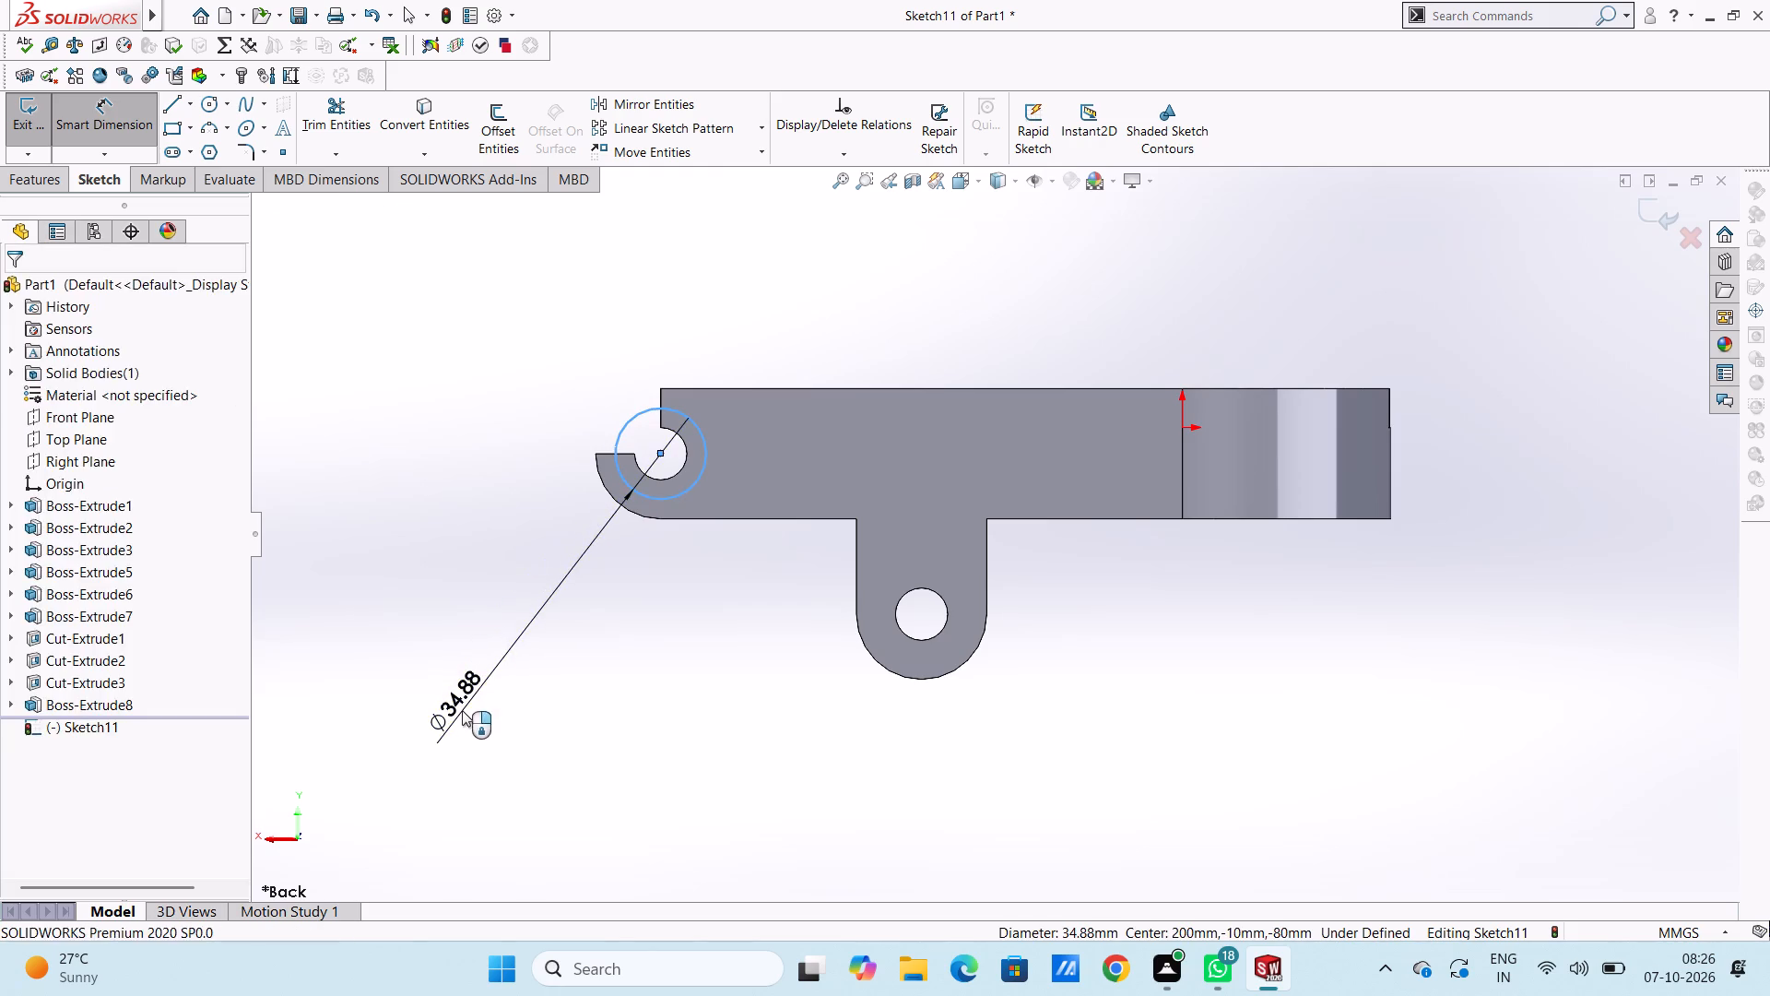
pyautogui.write('36')
pyautogui.press('Return')
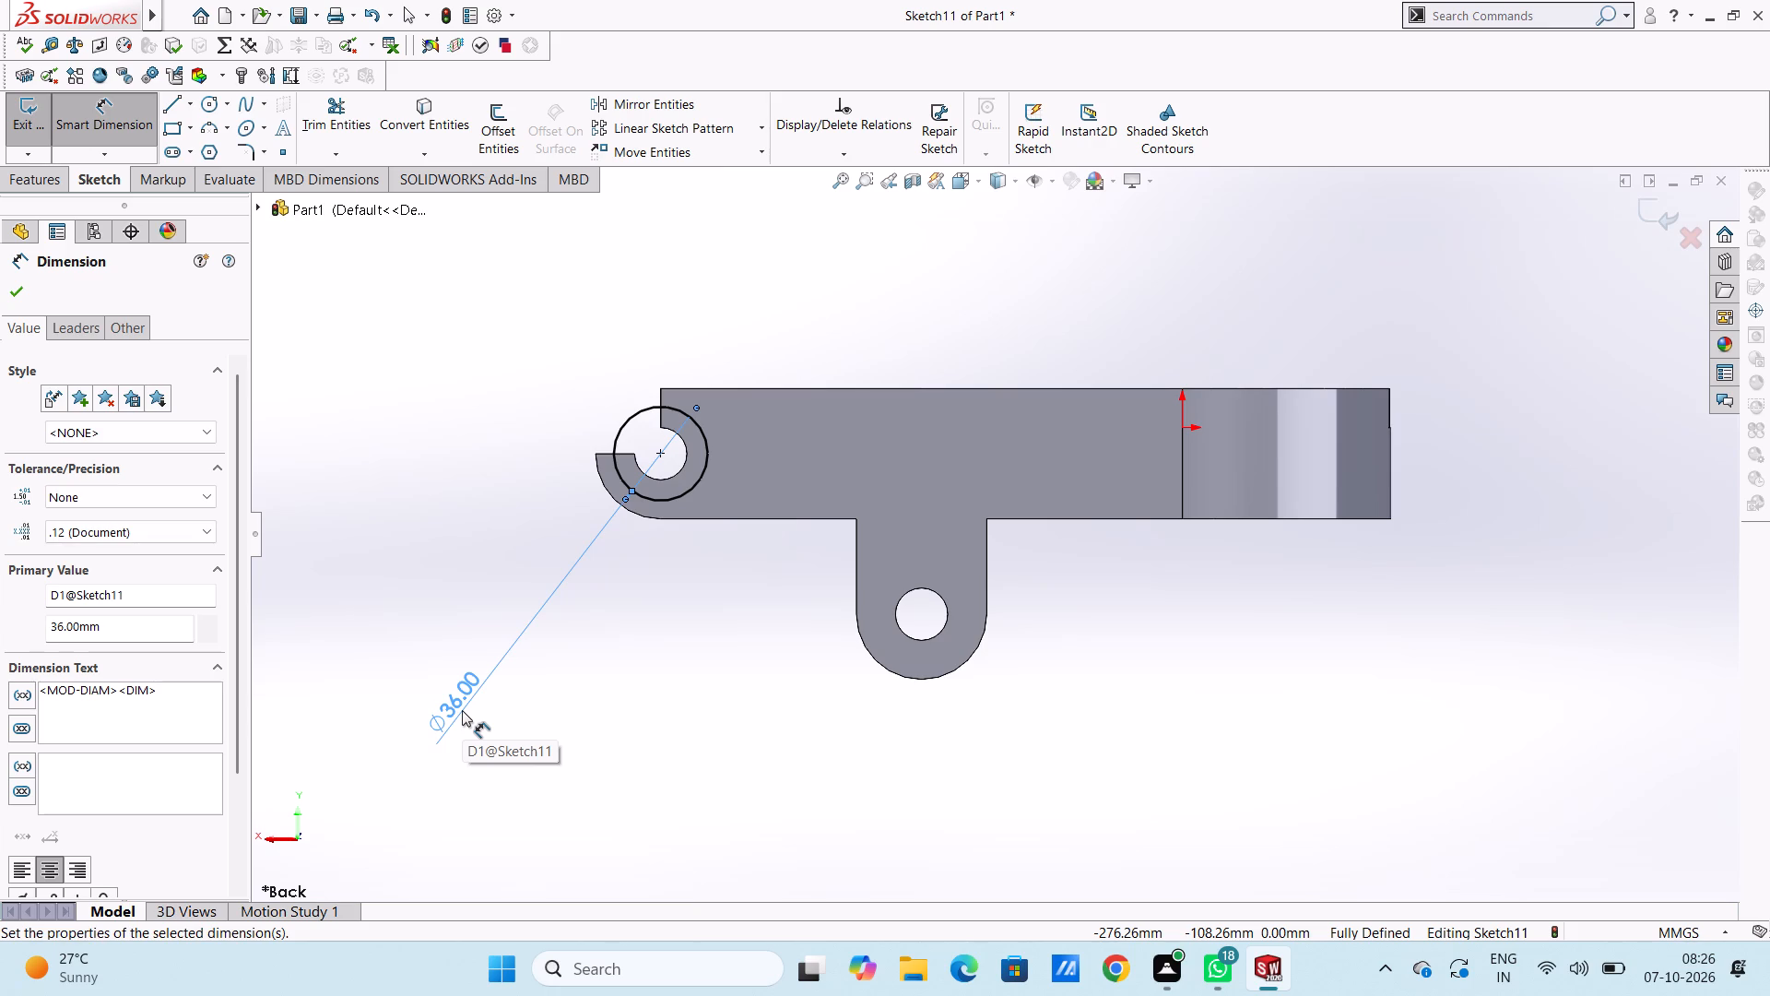
pyautogui.click(471, 533)
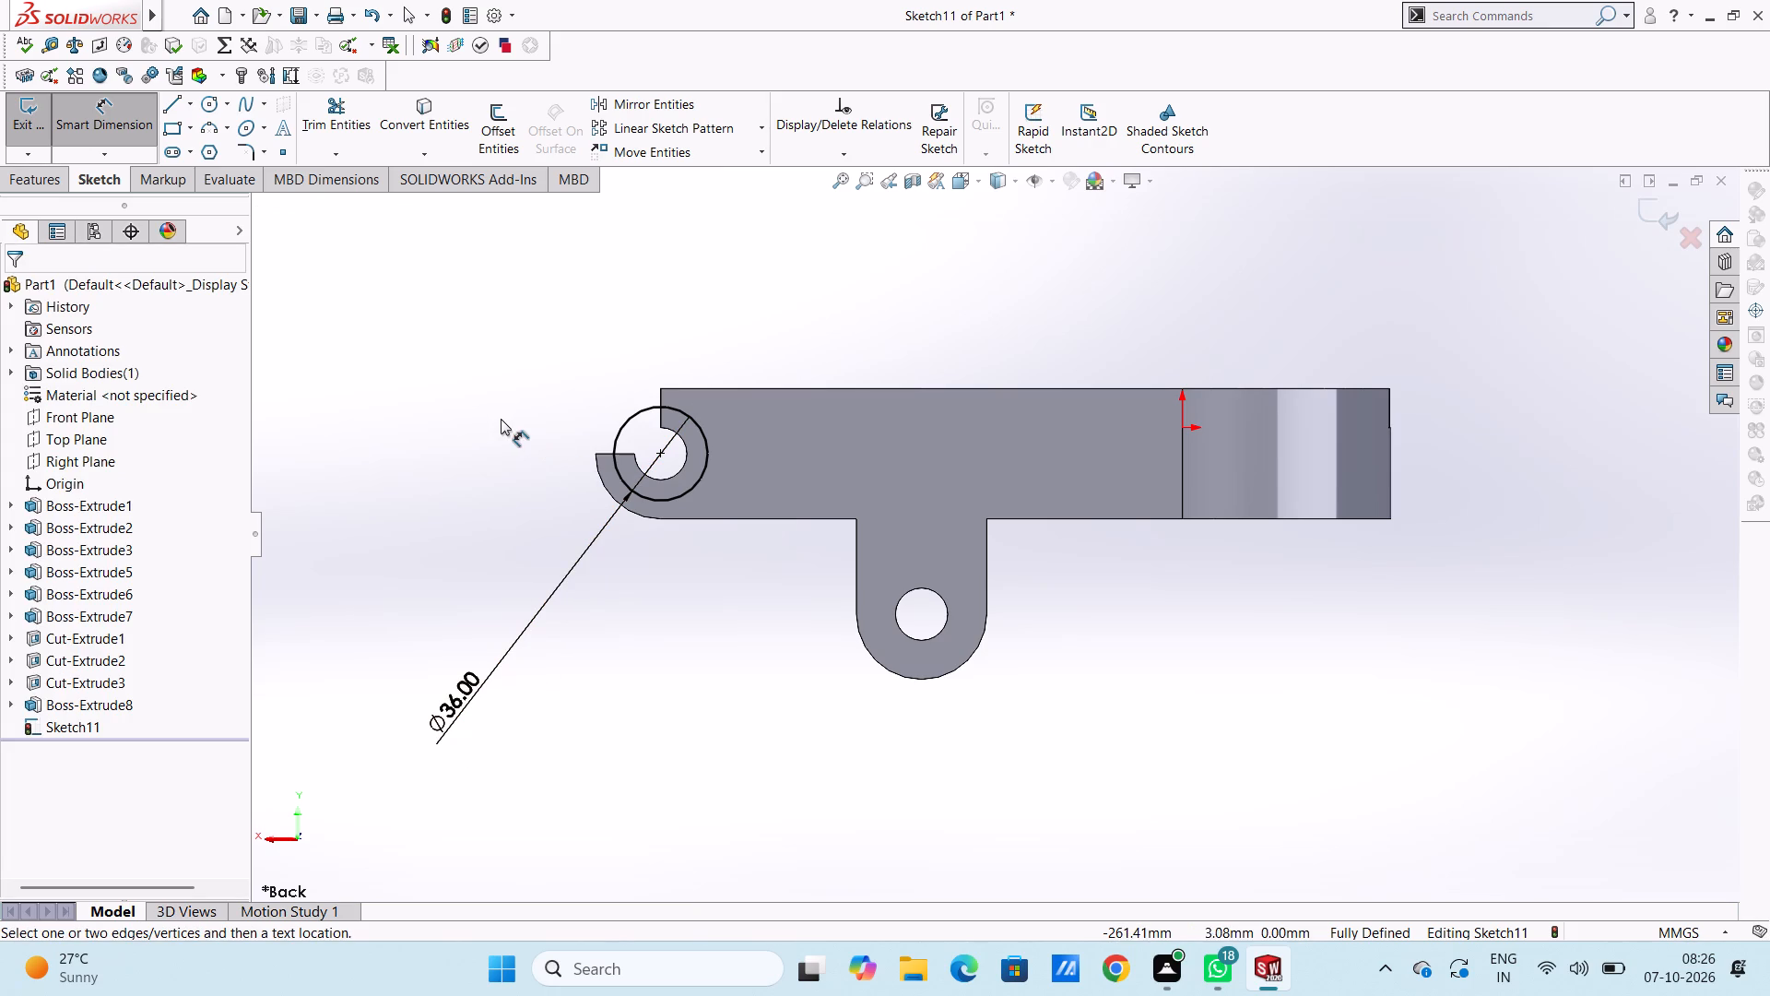
# Cut-extrude the 36 mm circle to a blind depth of 5 mm into the back arm's hook.
pyautogui.moveTo(501, 418); pyautogui.dragTo(549, 494, button='middle')
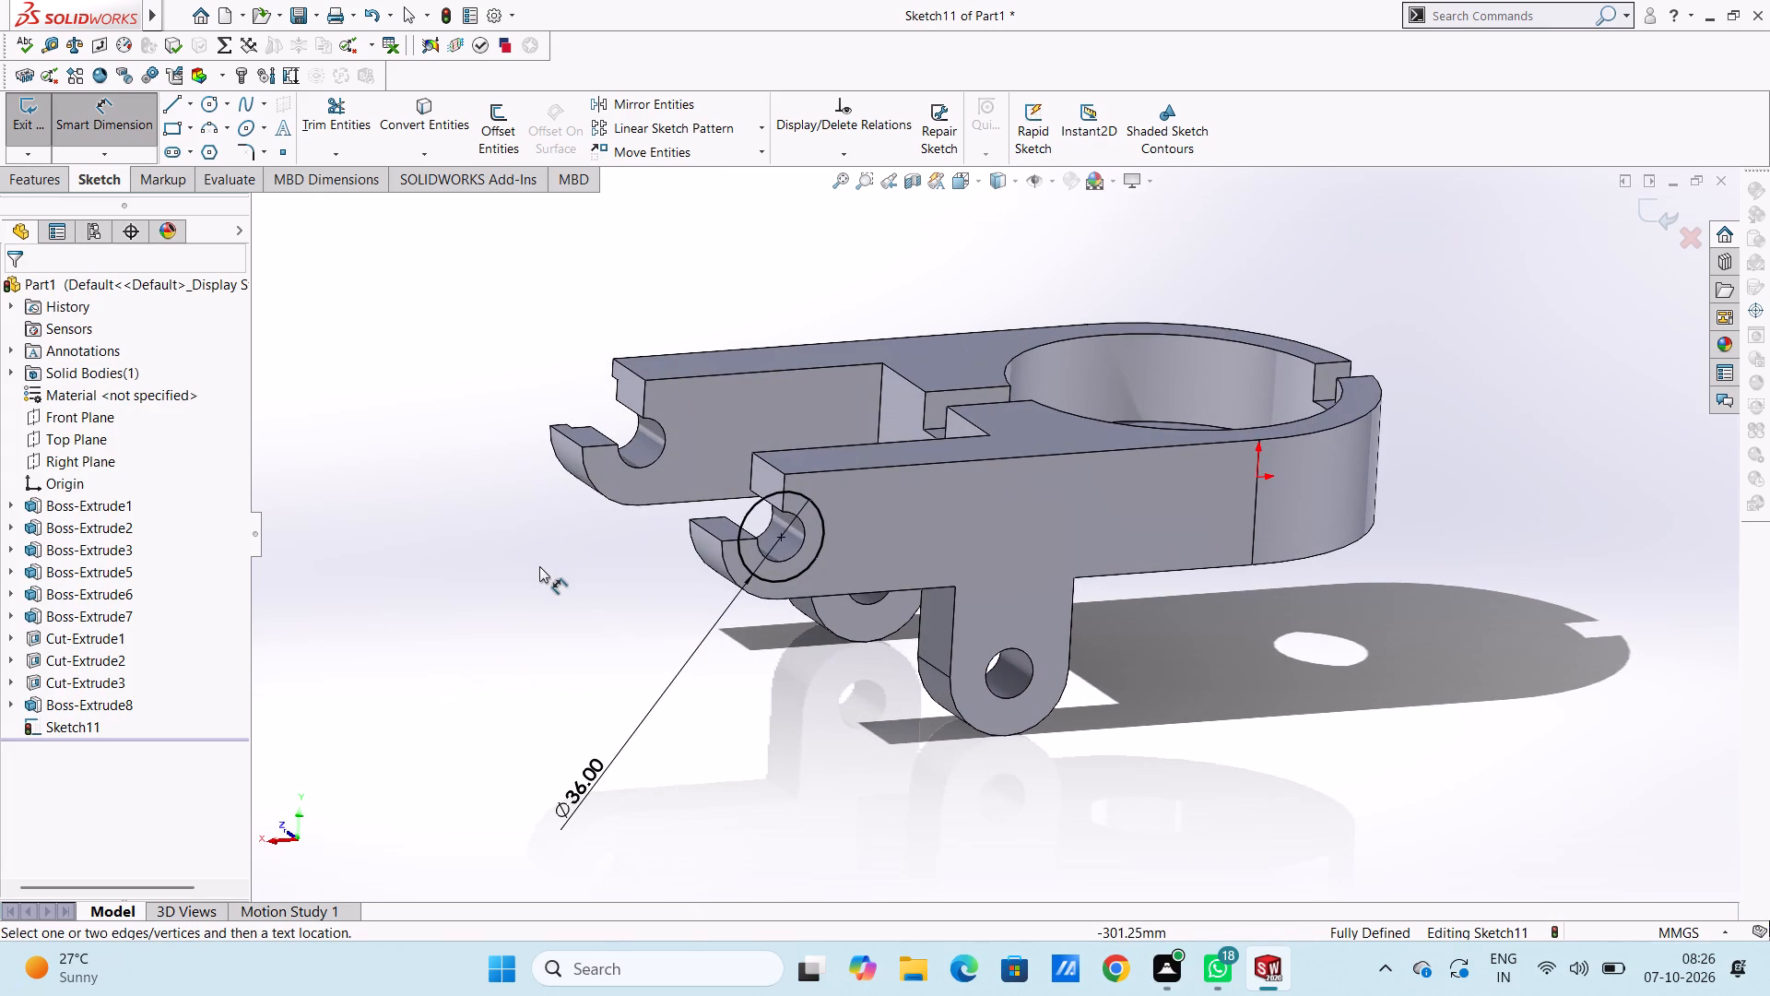
pyautogui.click(109, 116)
pyautogui.click(29, 186)
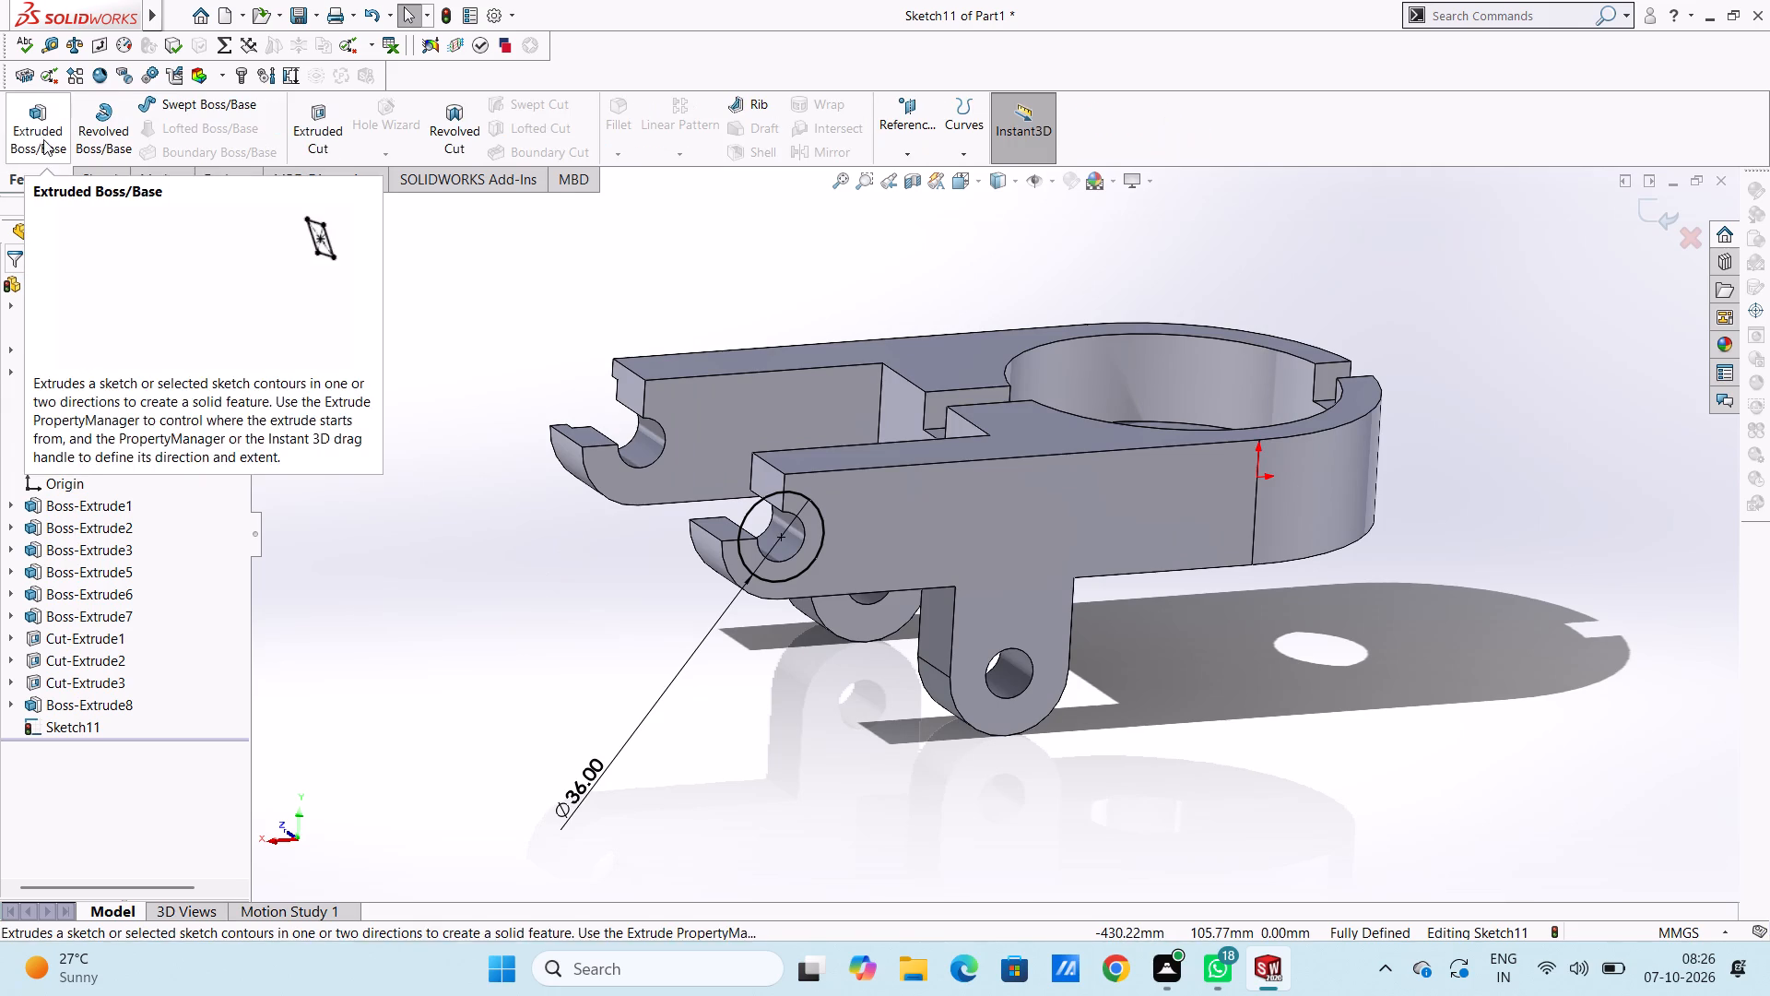
pyautogui.click(303, 114)
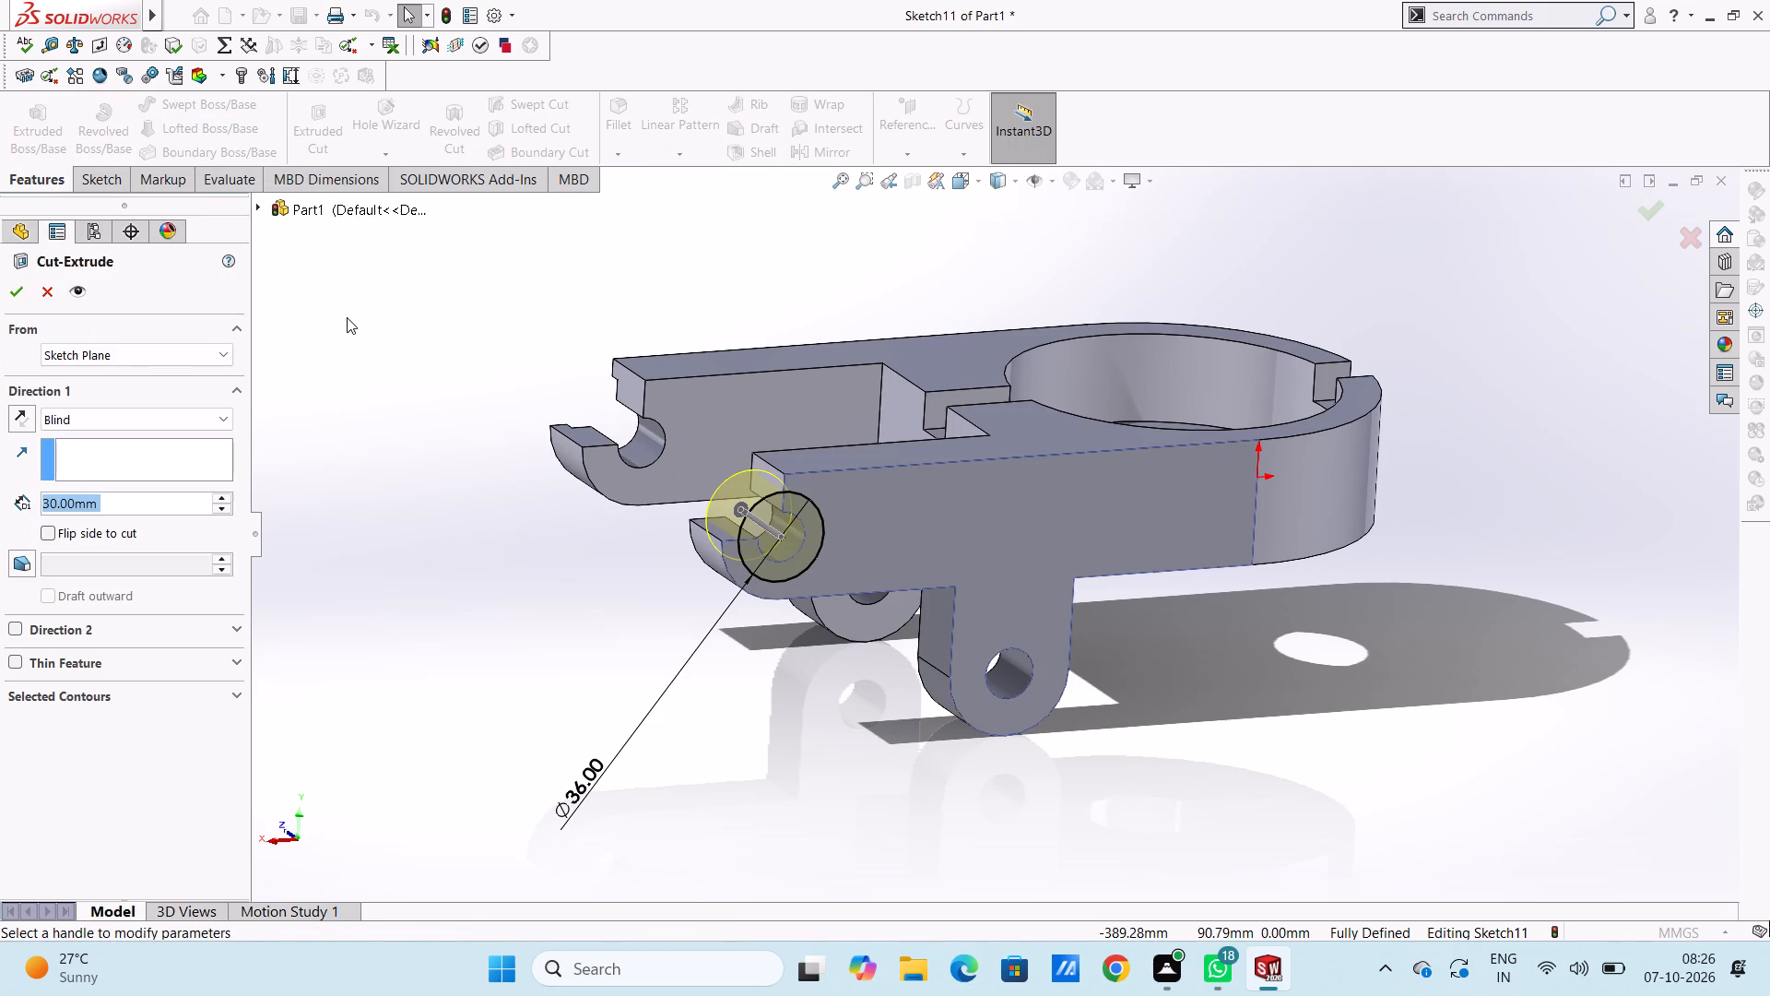
pyautogui.press('5')
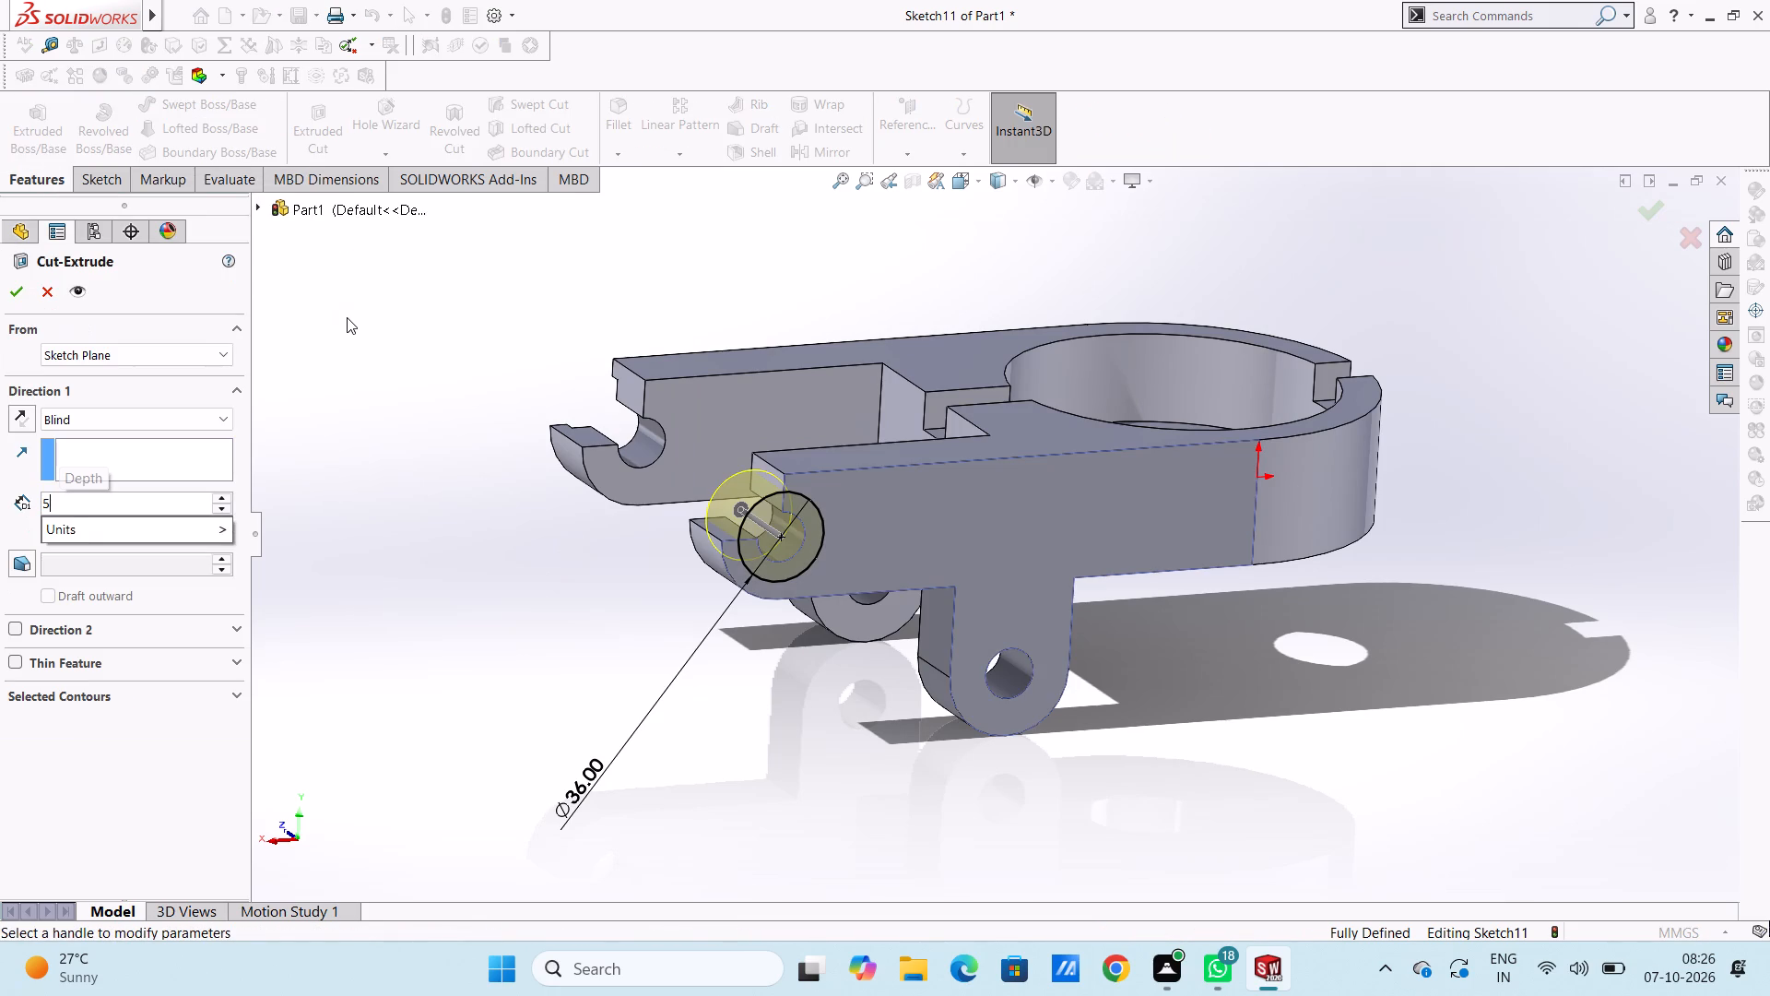
pyautogui.press('Return')
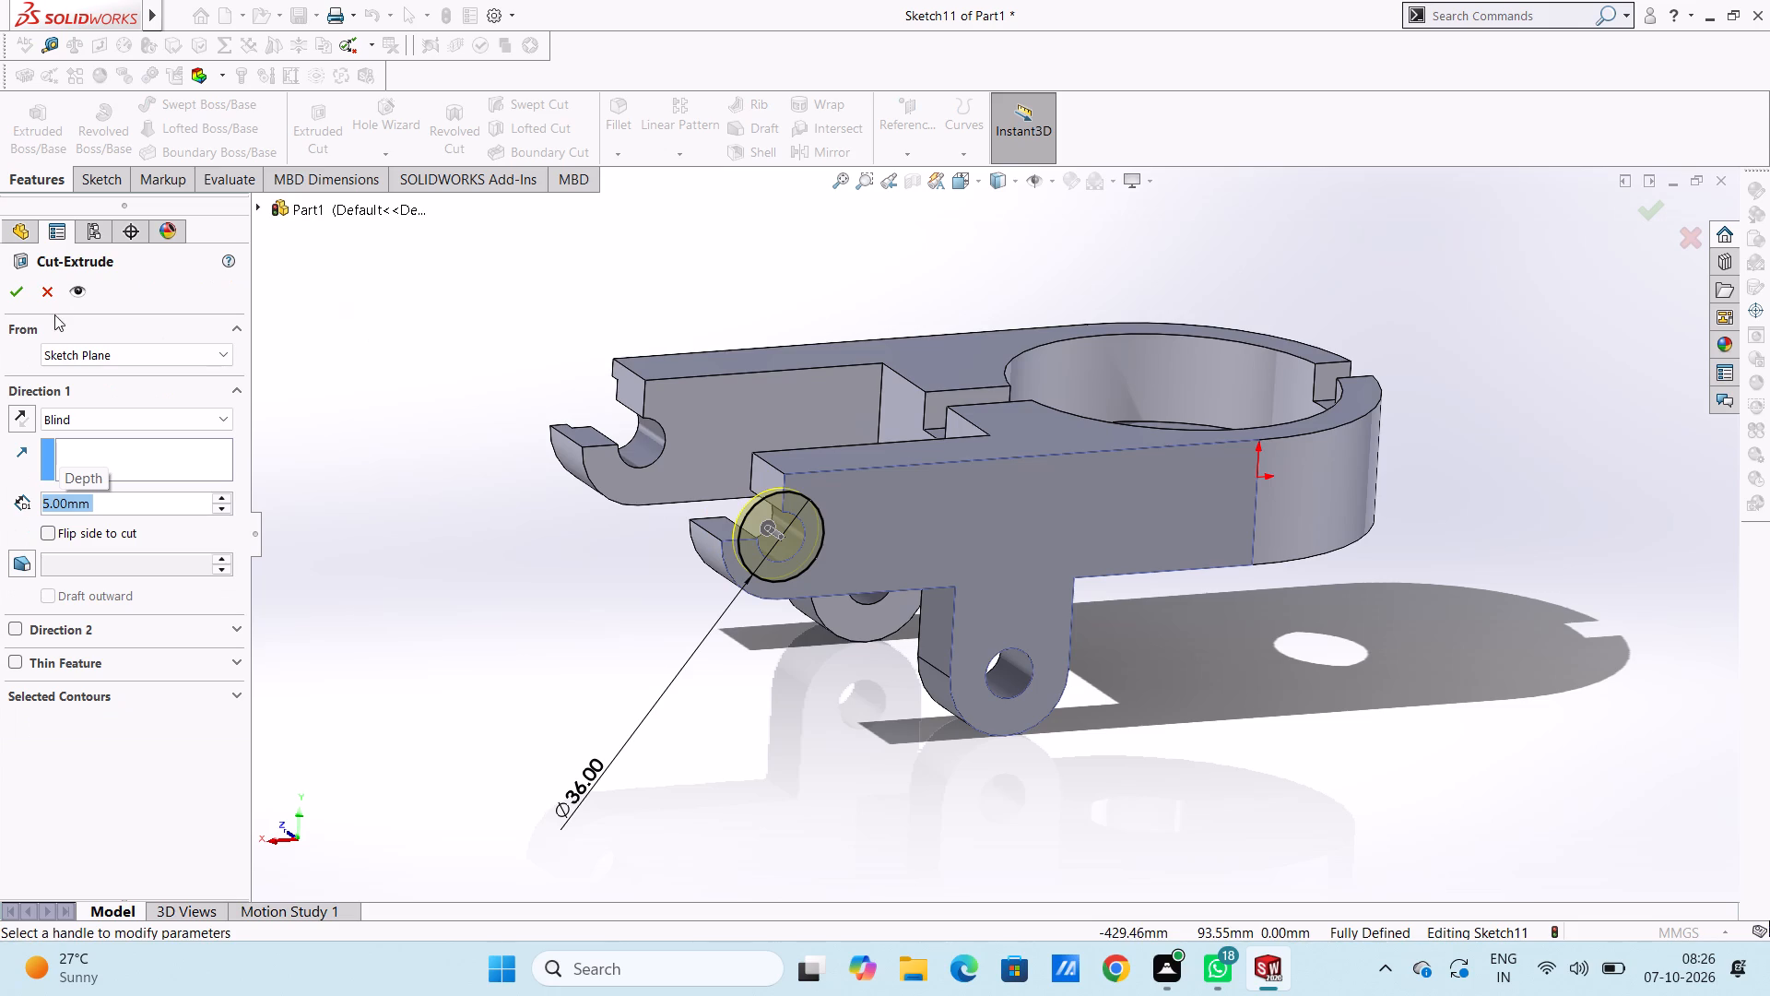
pyautogui.click(14, 296)
pyautogui.click(361, 434)
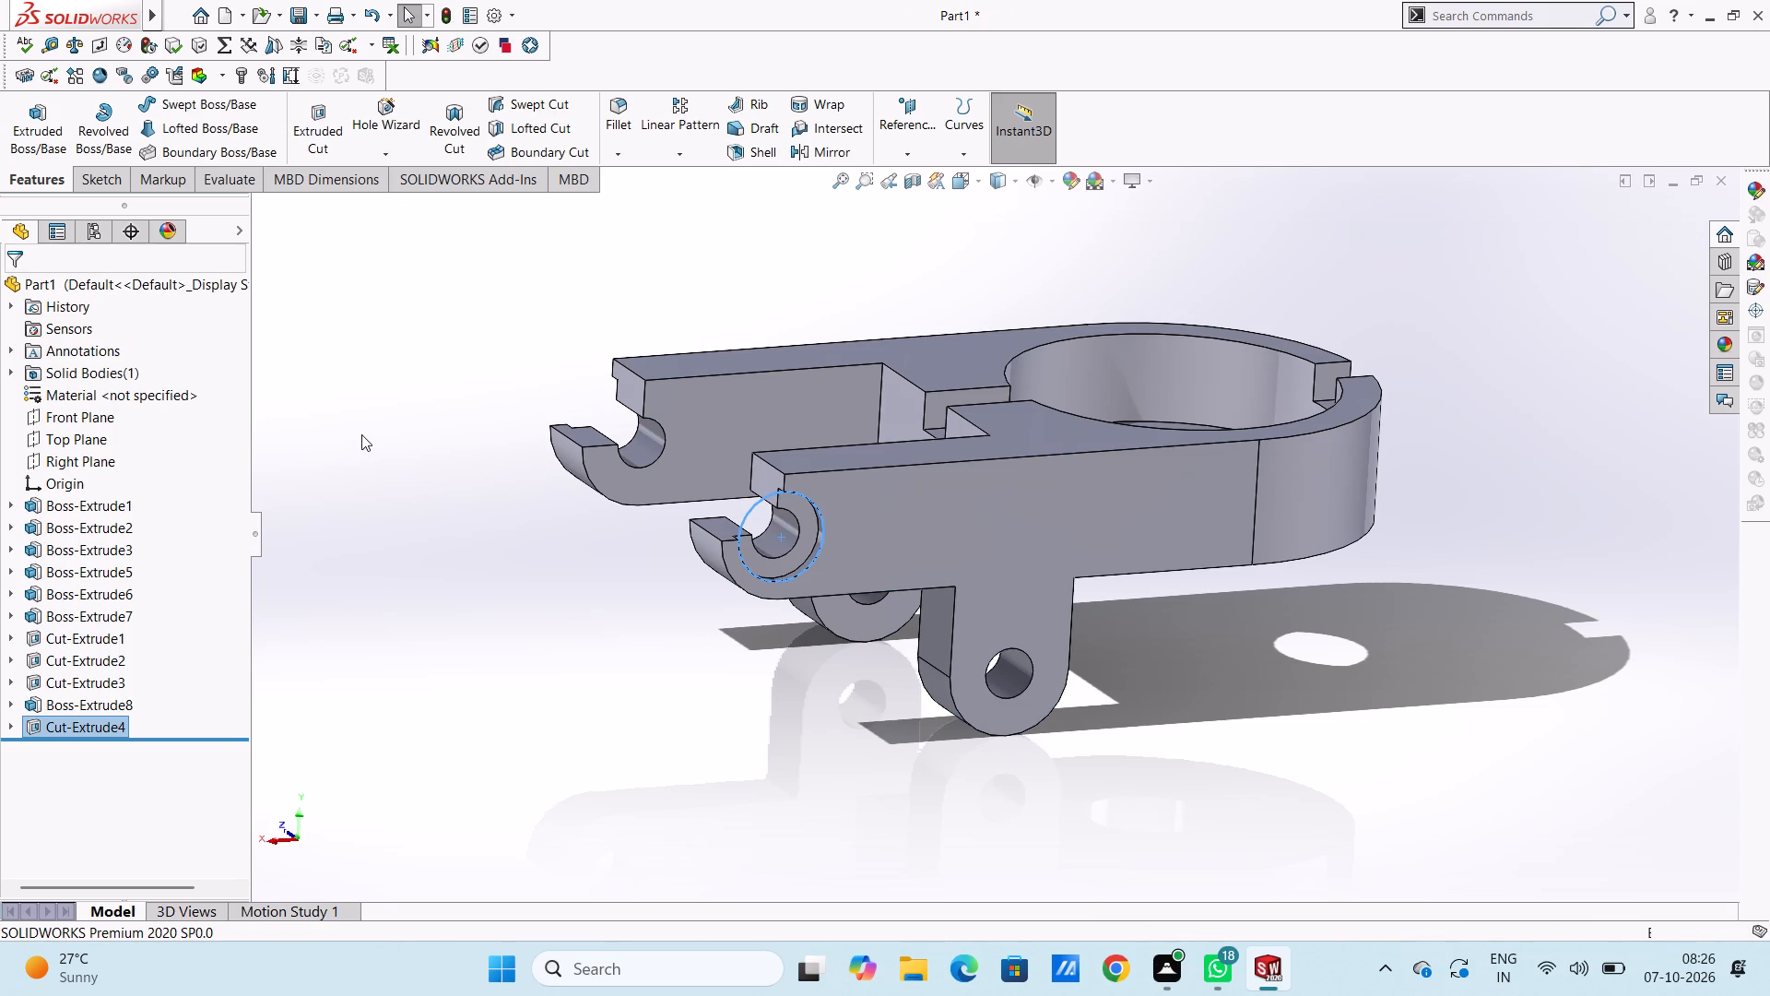
# Examine the recess on the back arm's hook and the whole part from several angles, finishing in the isometric view.
pyautogui.scroll(-3, 745, 532)
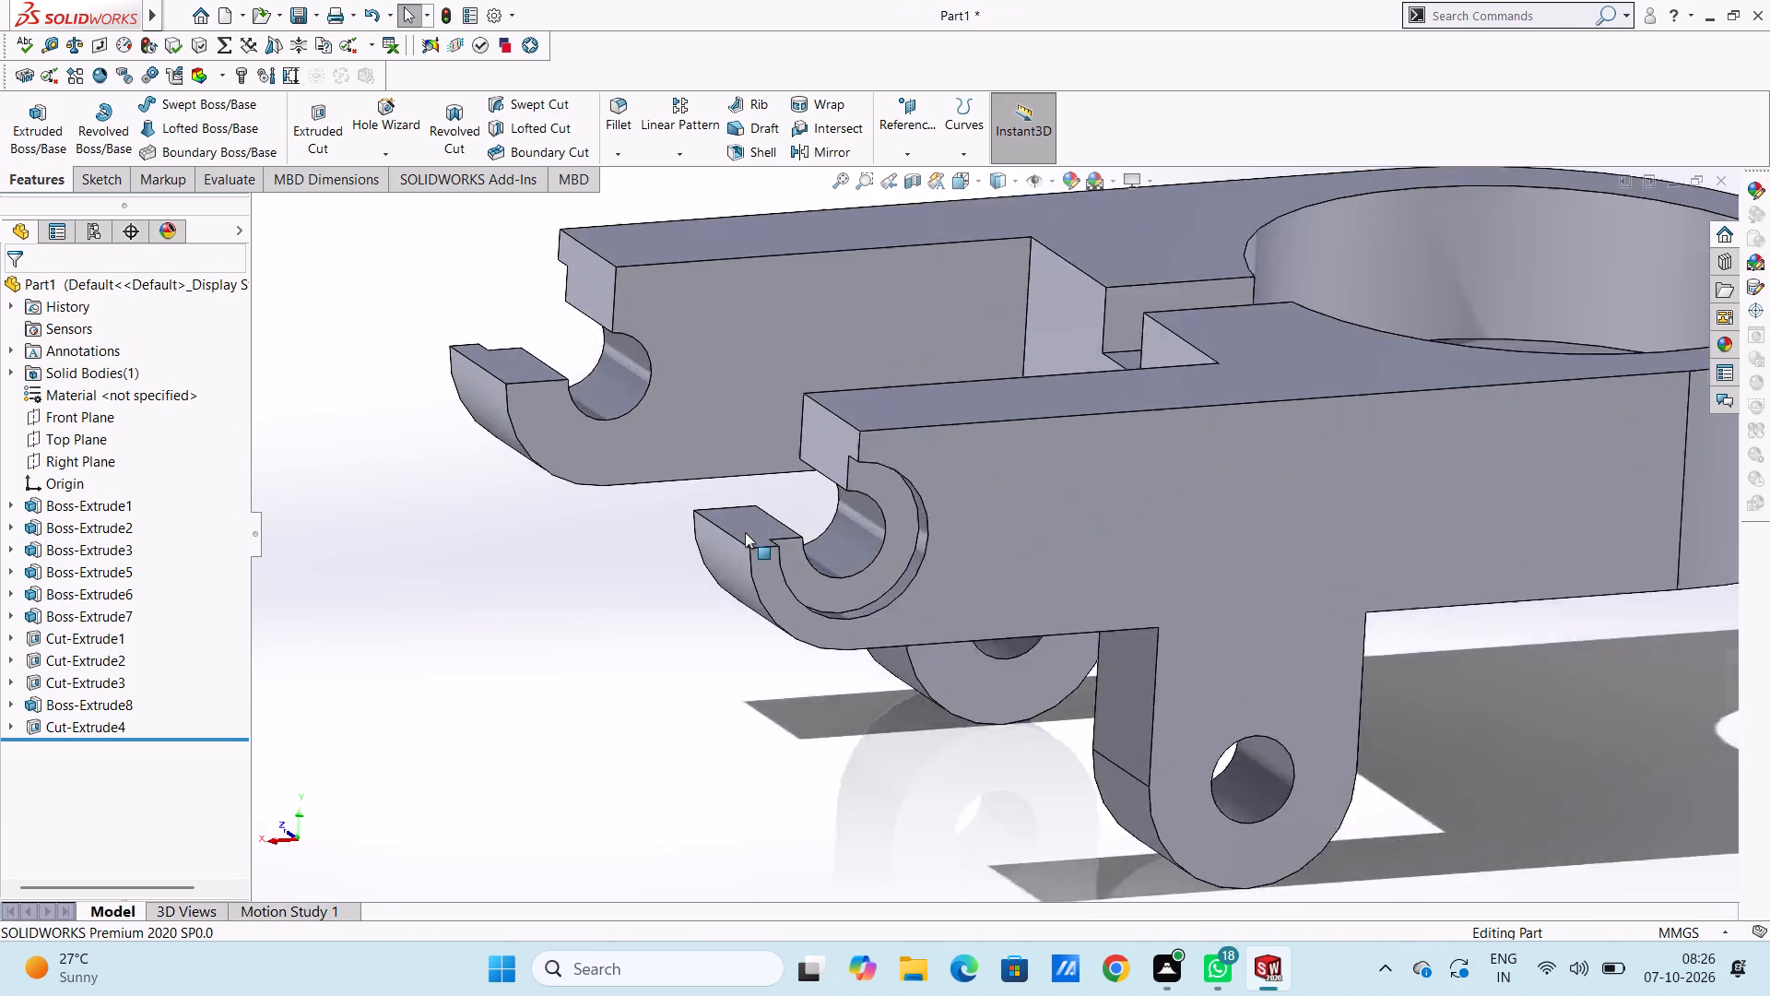
pyautogui.scroll(-2, 745, 532)
pyautogui.scroll(4, 645, 546)
pyautogui.moveTo(652, 551); pyautogui.dragTo(723, 593, button='middle')
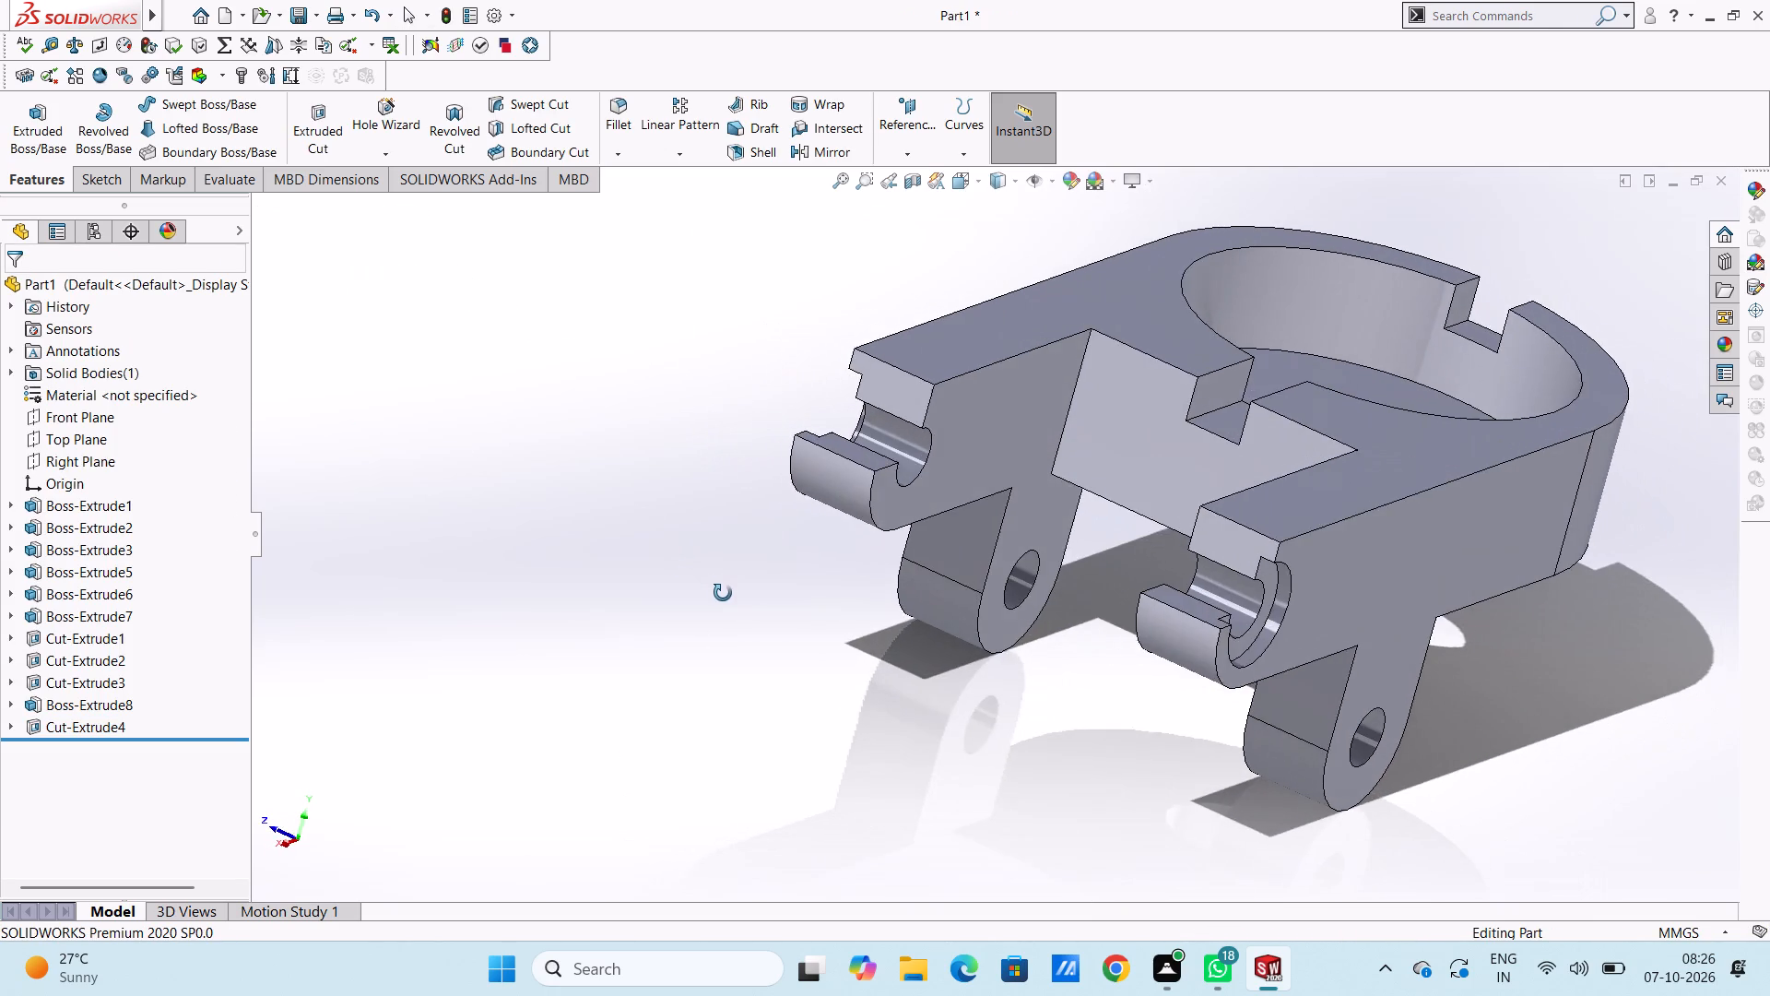
pyautogui.moveTo(723, 593); pyautogui.dragTo(652, 593, button='middle')
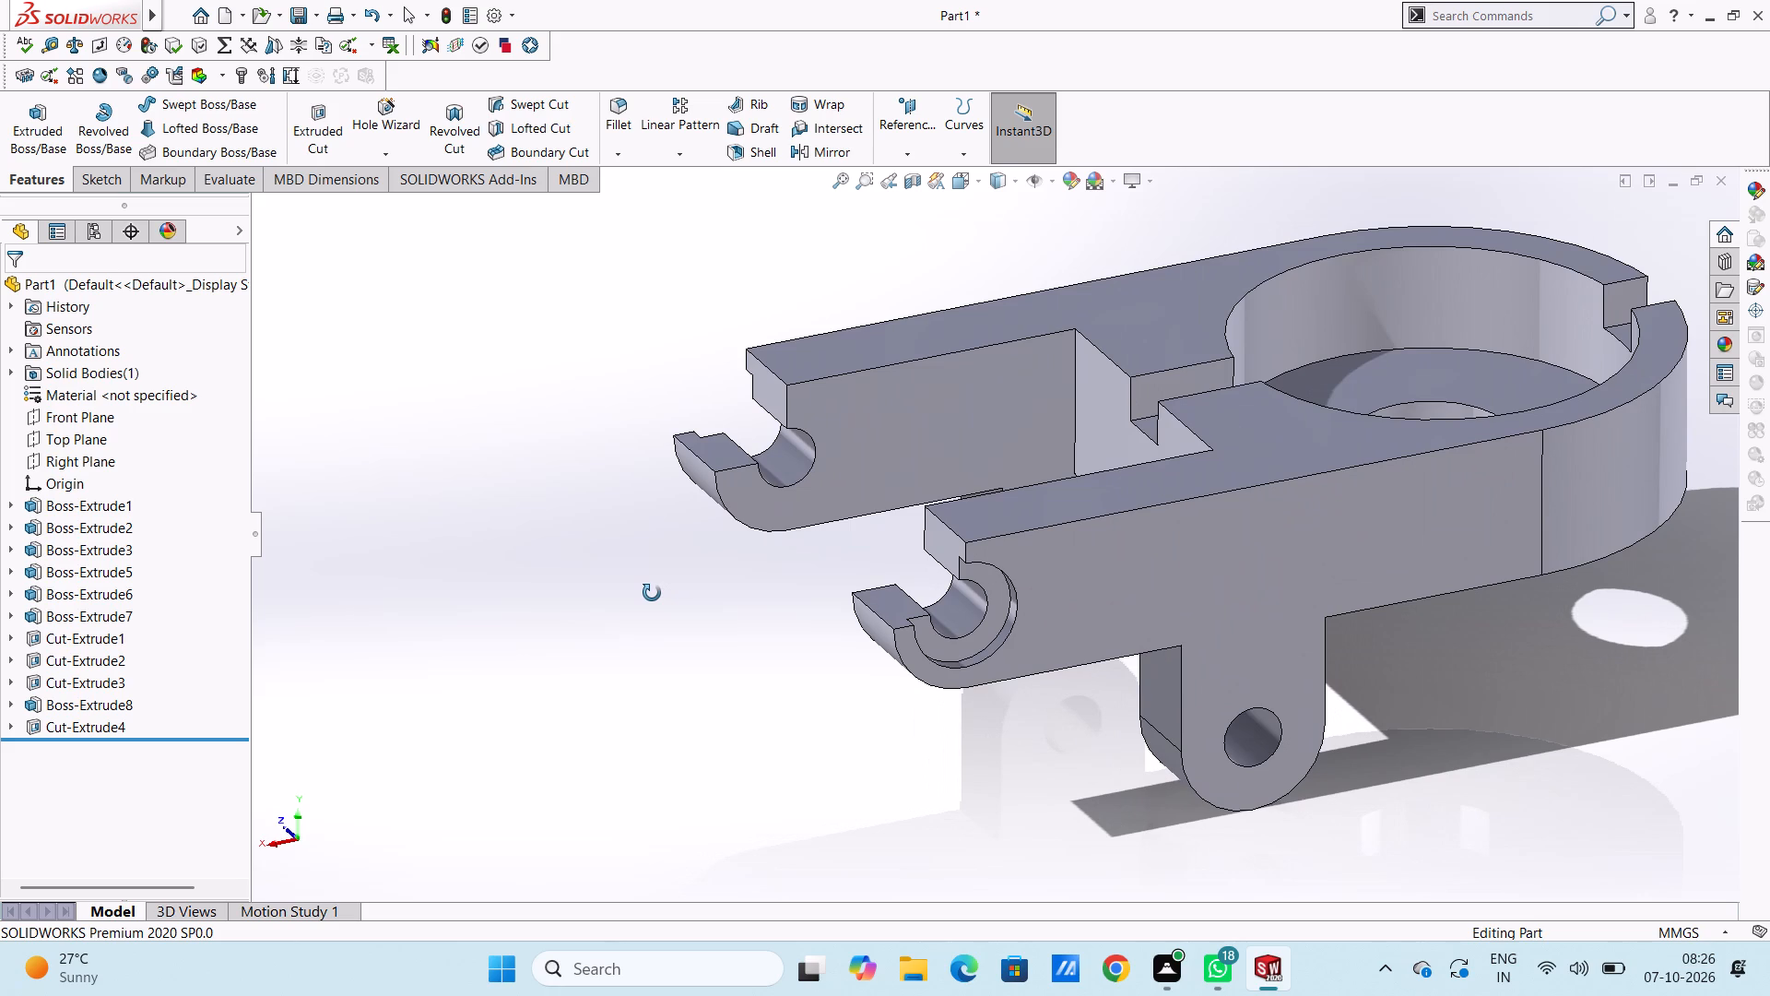
pyautogui.moveTo(652, 593); pyautogui.dragTo(694, 619, button='middle')
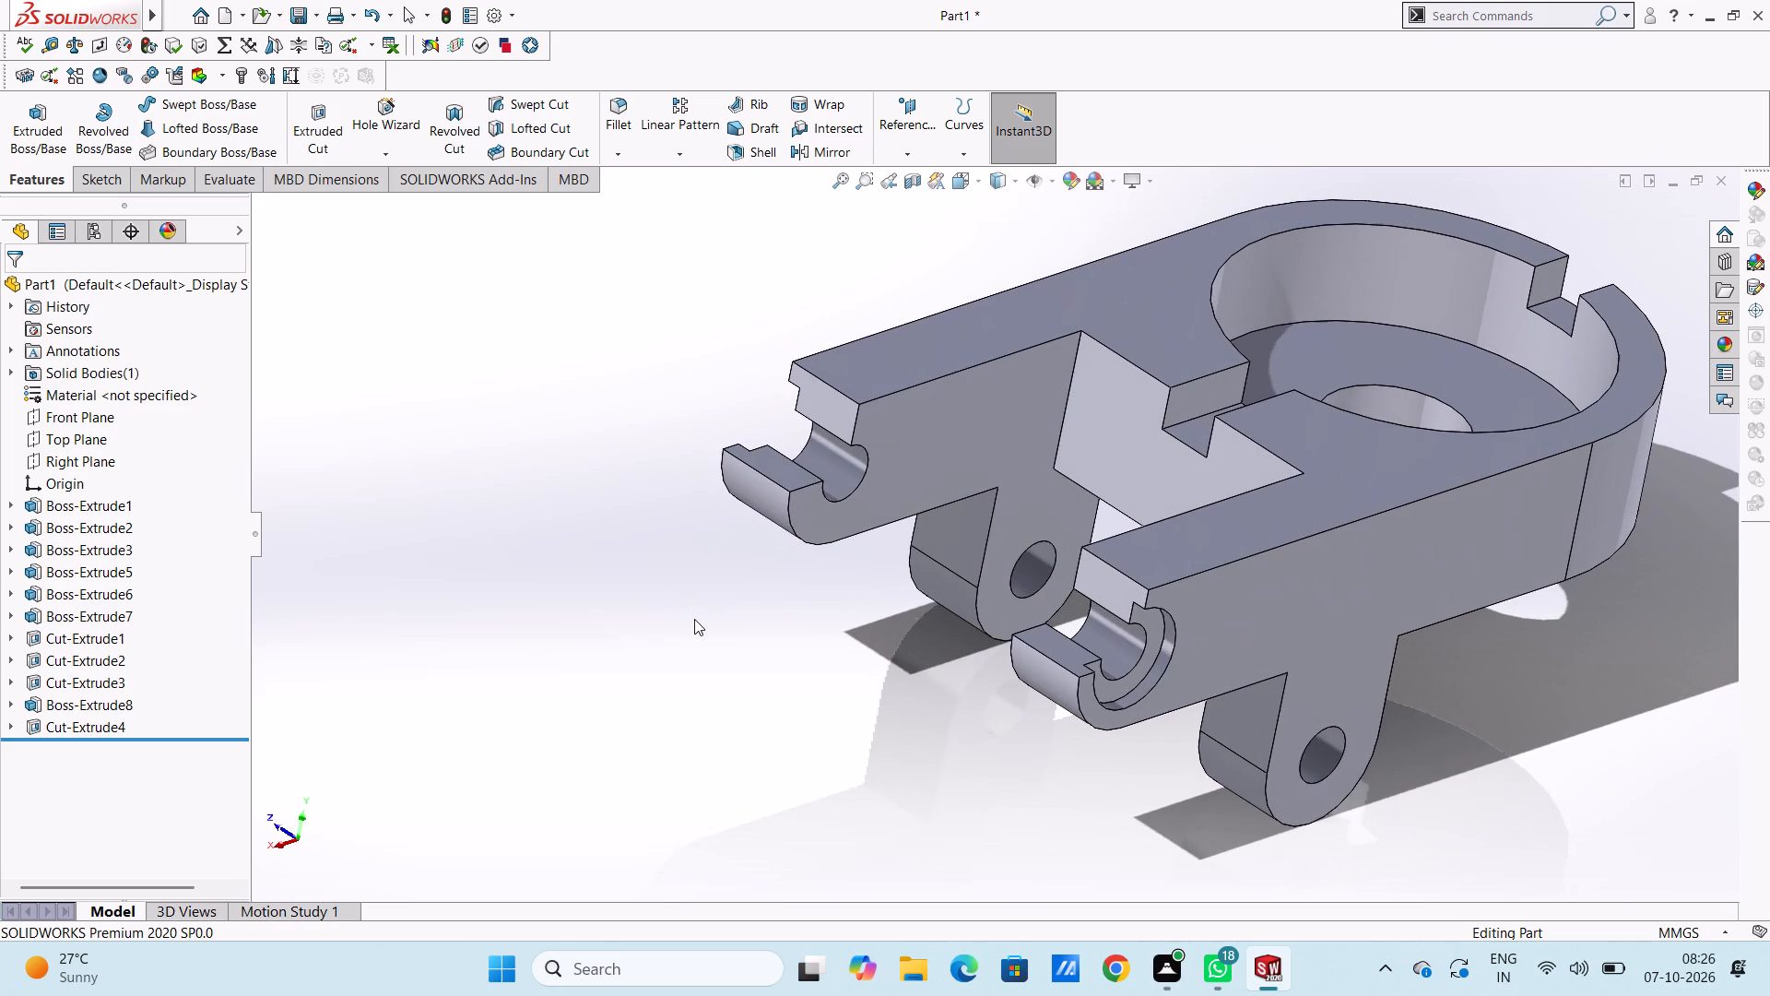
pyautogui.moveTo(572, 478); pyautogui.dragTo(812, 619, button='middle')
pyautogui.moveTo(772, 498); pyautogui.dragTo(797, 514, button='middle')
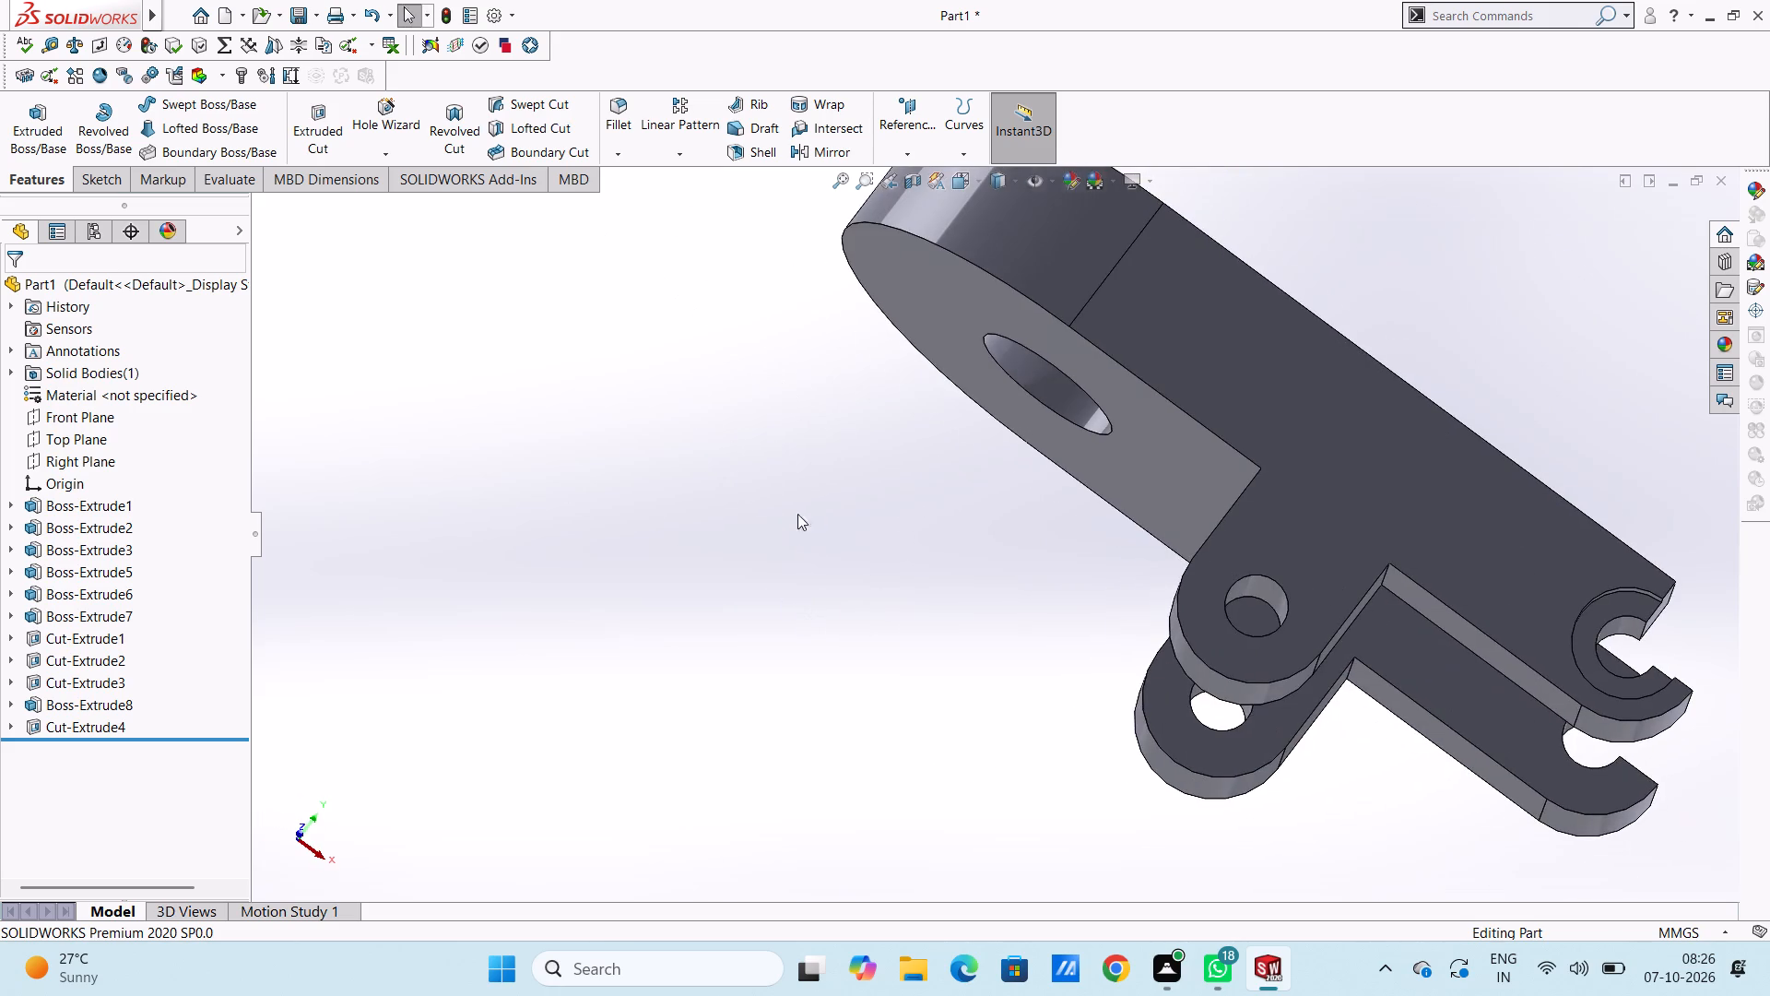
pyautogui.moveTo(797, 514); pyautogui.dragTo(631, 506, button='middle')
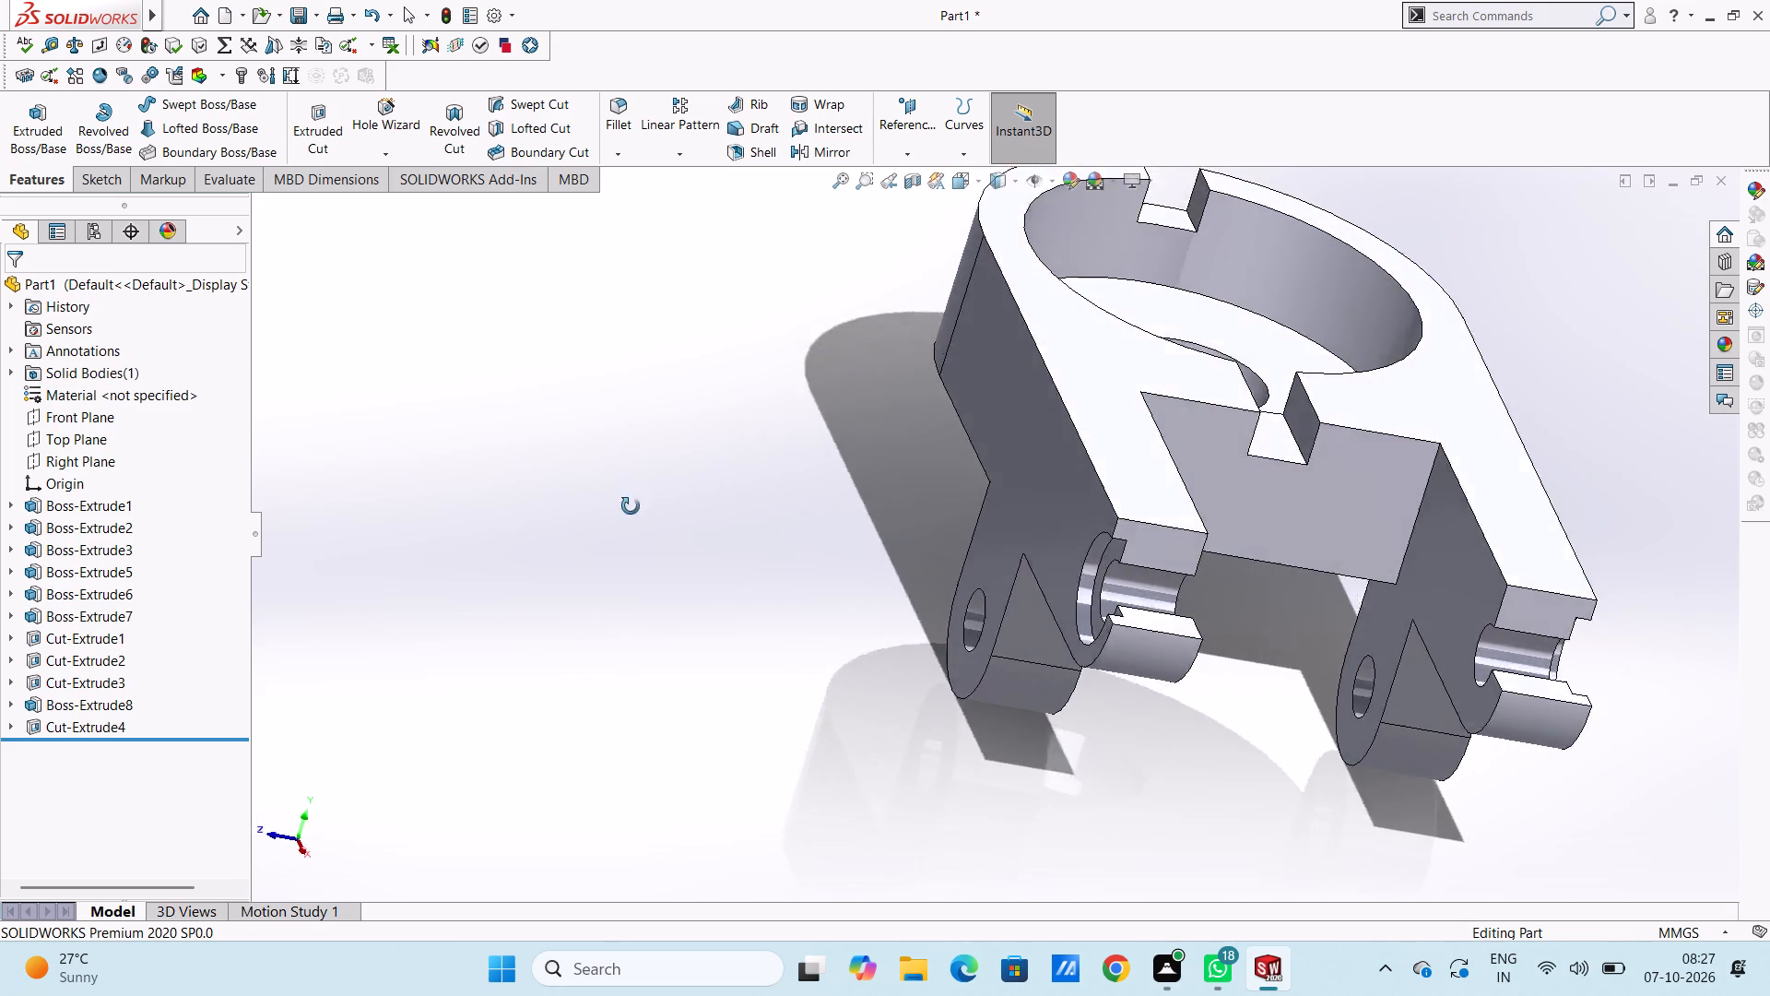
pyautogui.moveTo(631, 506); pyautogui.dragTo(645, 667, button='middle')
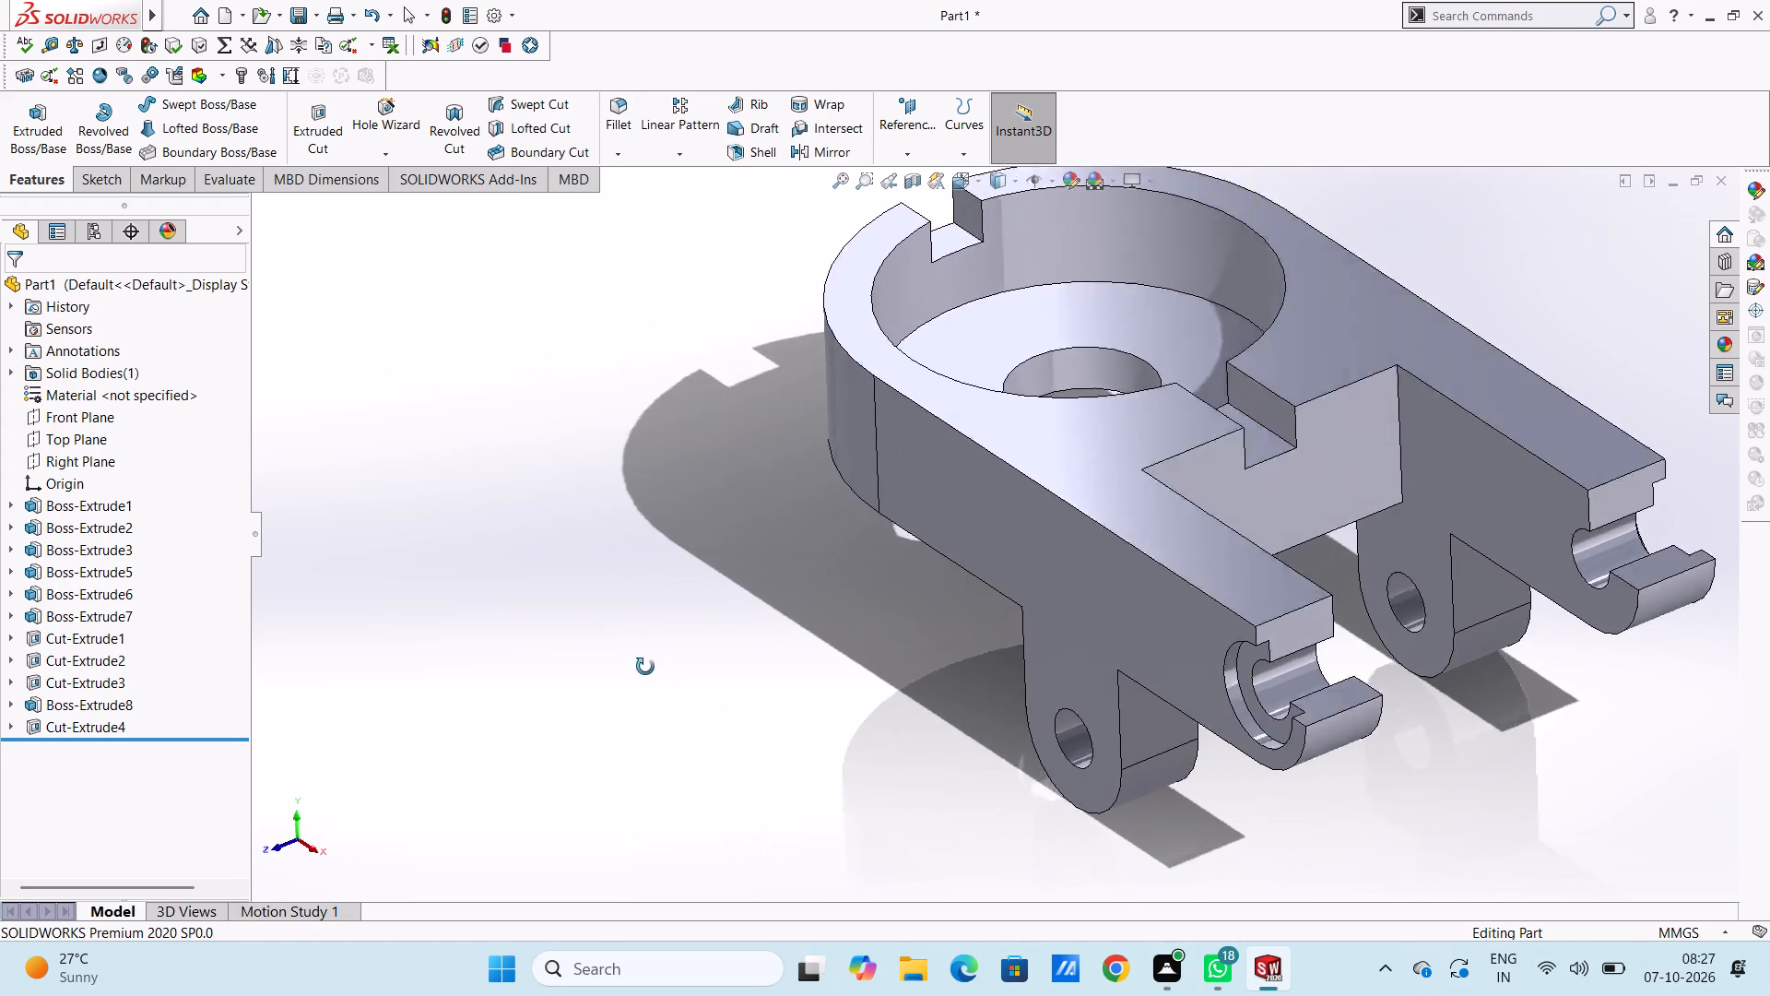
pyautogui.moveTo(645, 667); pyautogui.dragTo(738, 692, button='middle')
pyautogui.scroll(5, 725, 682)
pyautogui.moveTo(711, 670); pyautogui.dragTo(596, 608, button='middle')
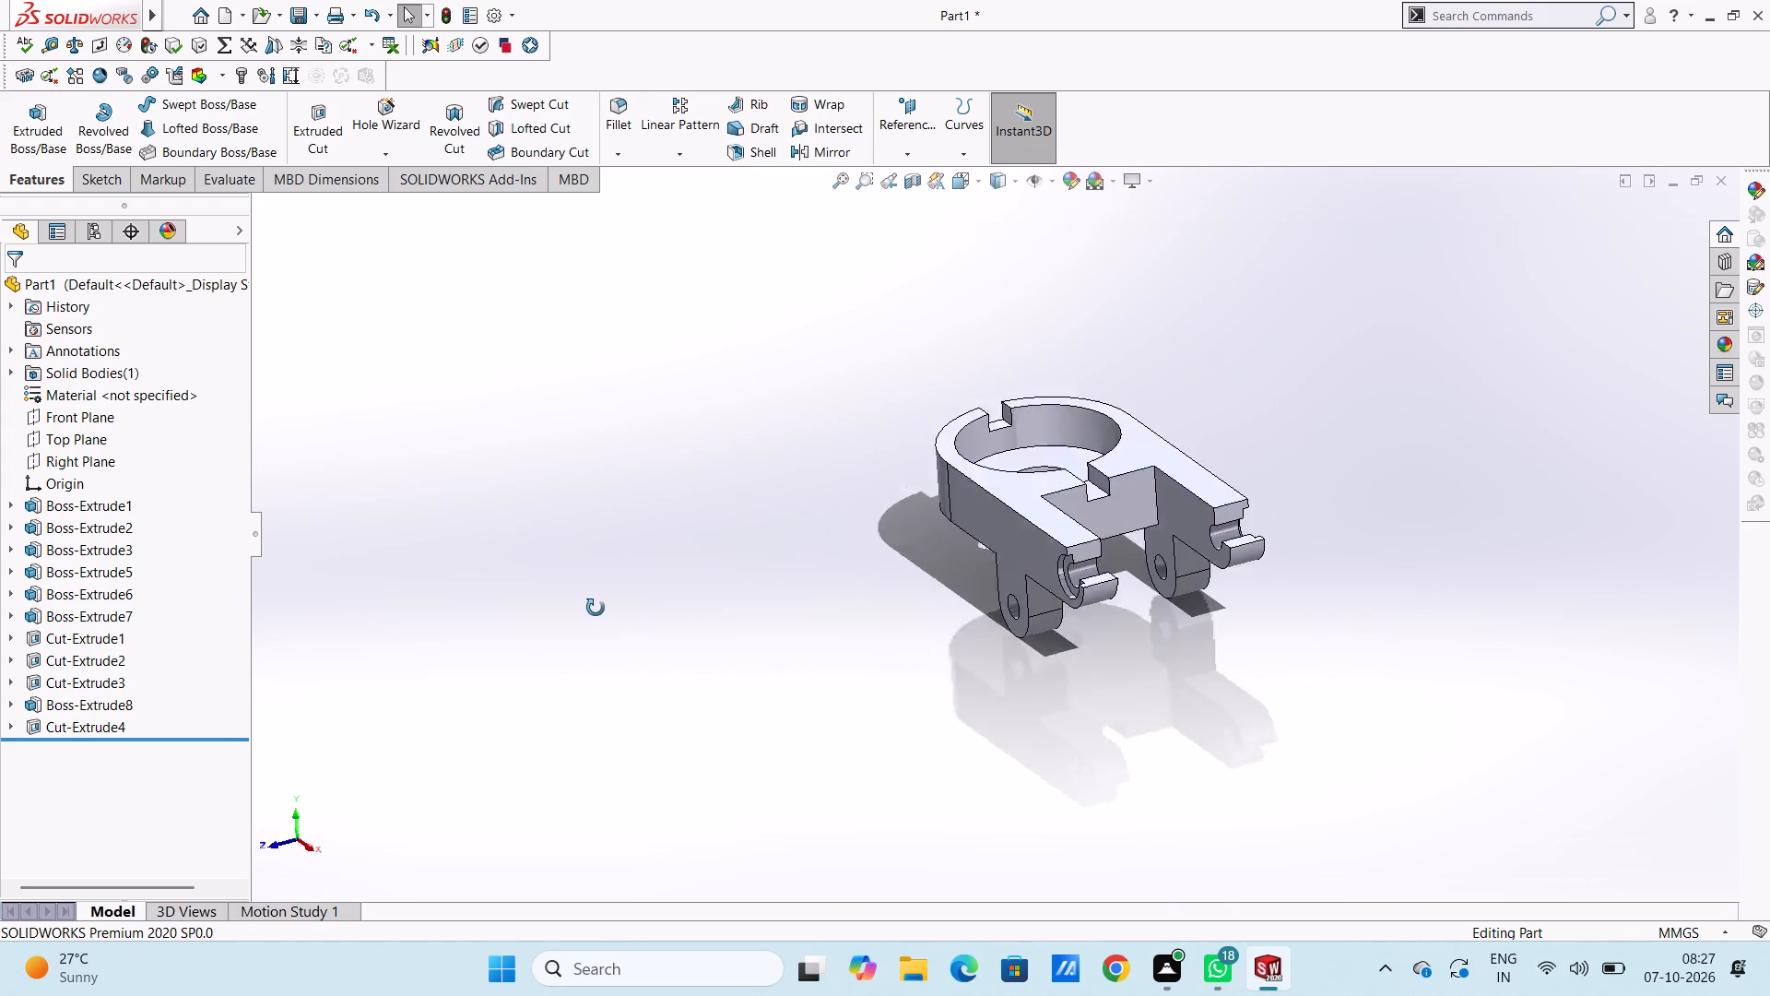
pyautogui.moveTo(596, 608); pyautogui.dragTo(733, 599, button='middle')
pyautogui.moveTo(756, 680); pyautogui.dragTo(693, 509, button='middle')
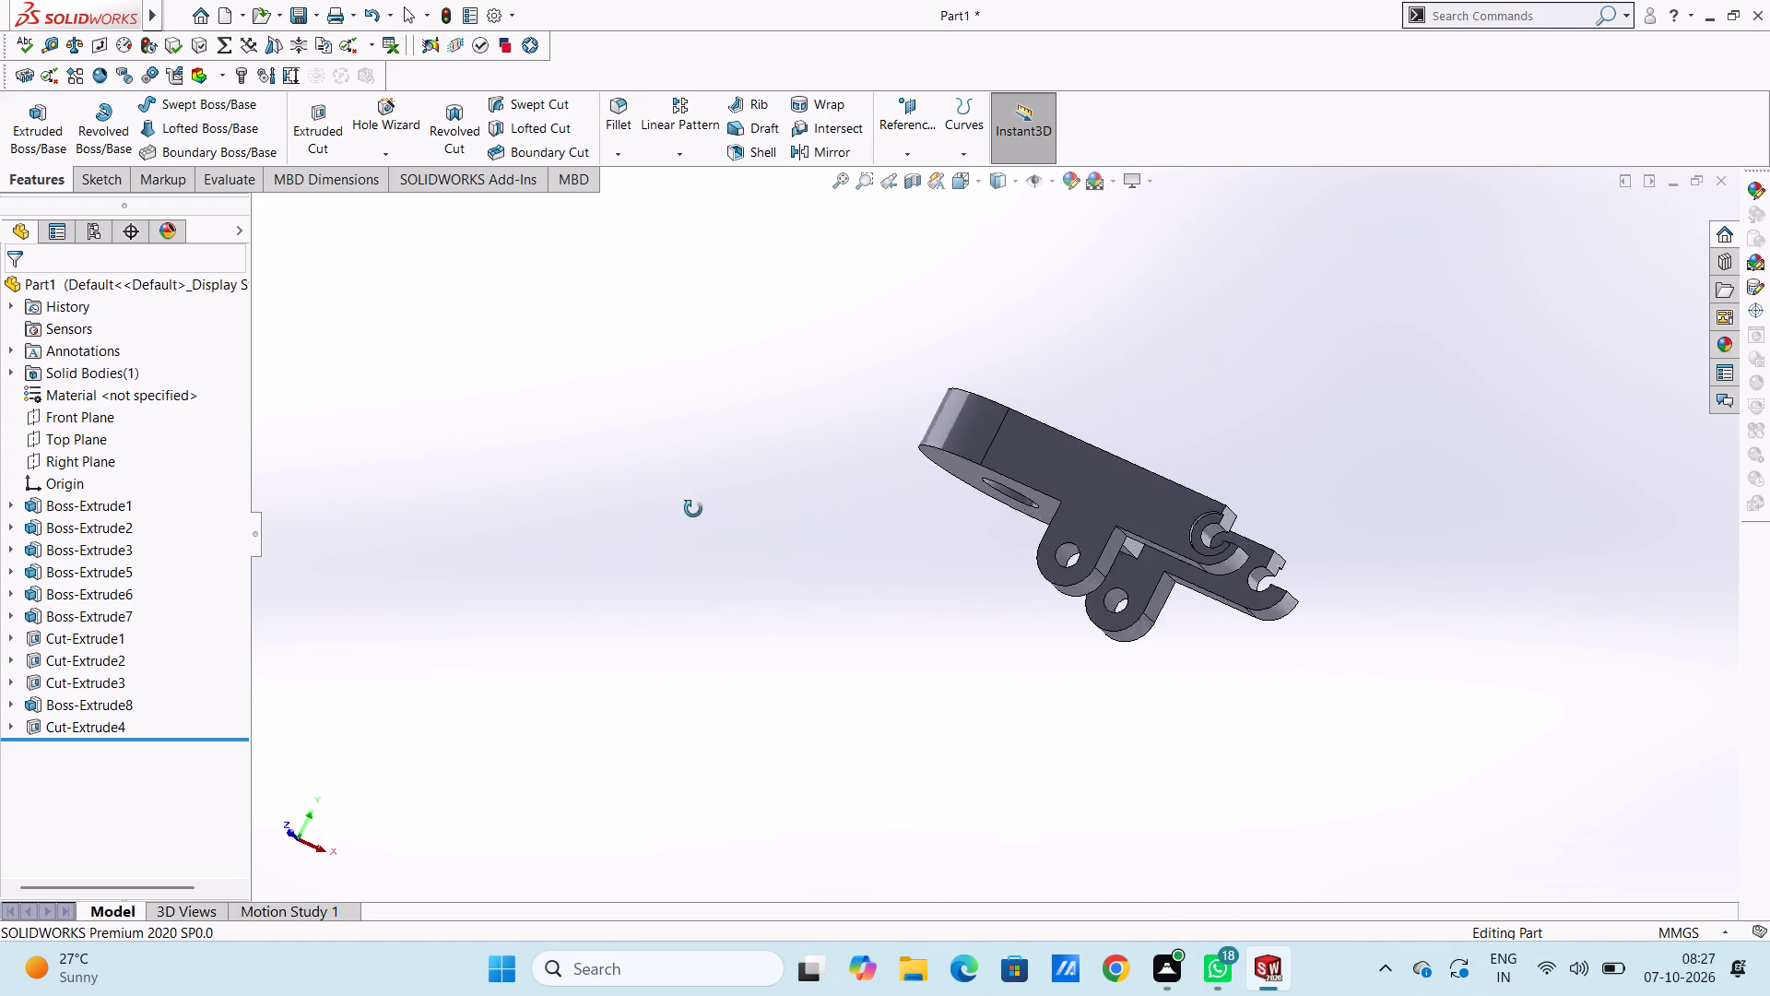
pyautogui.moveTo(693, 509); pyautogui.dragTo(699, 717, button='middle')
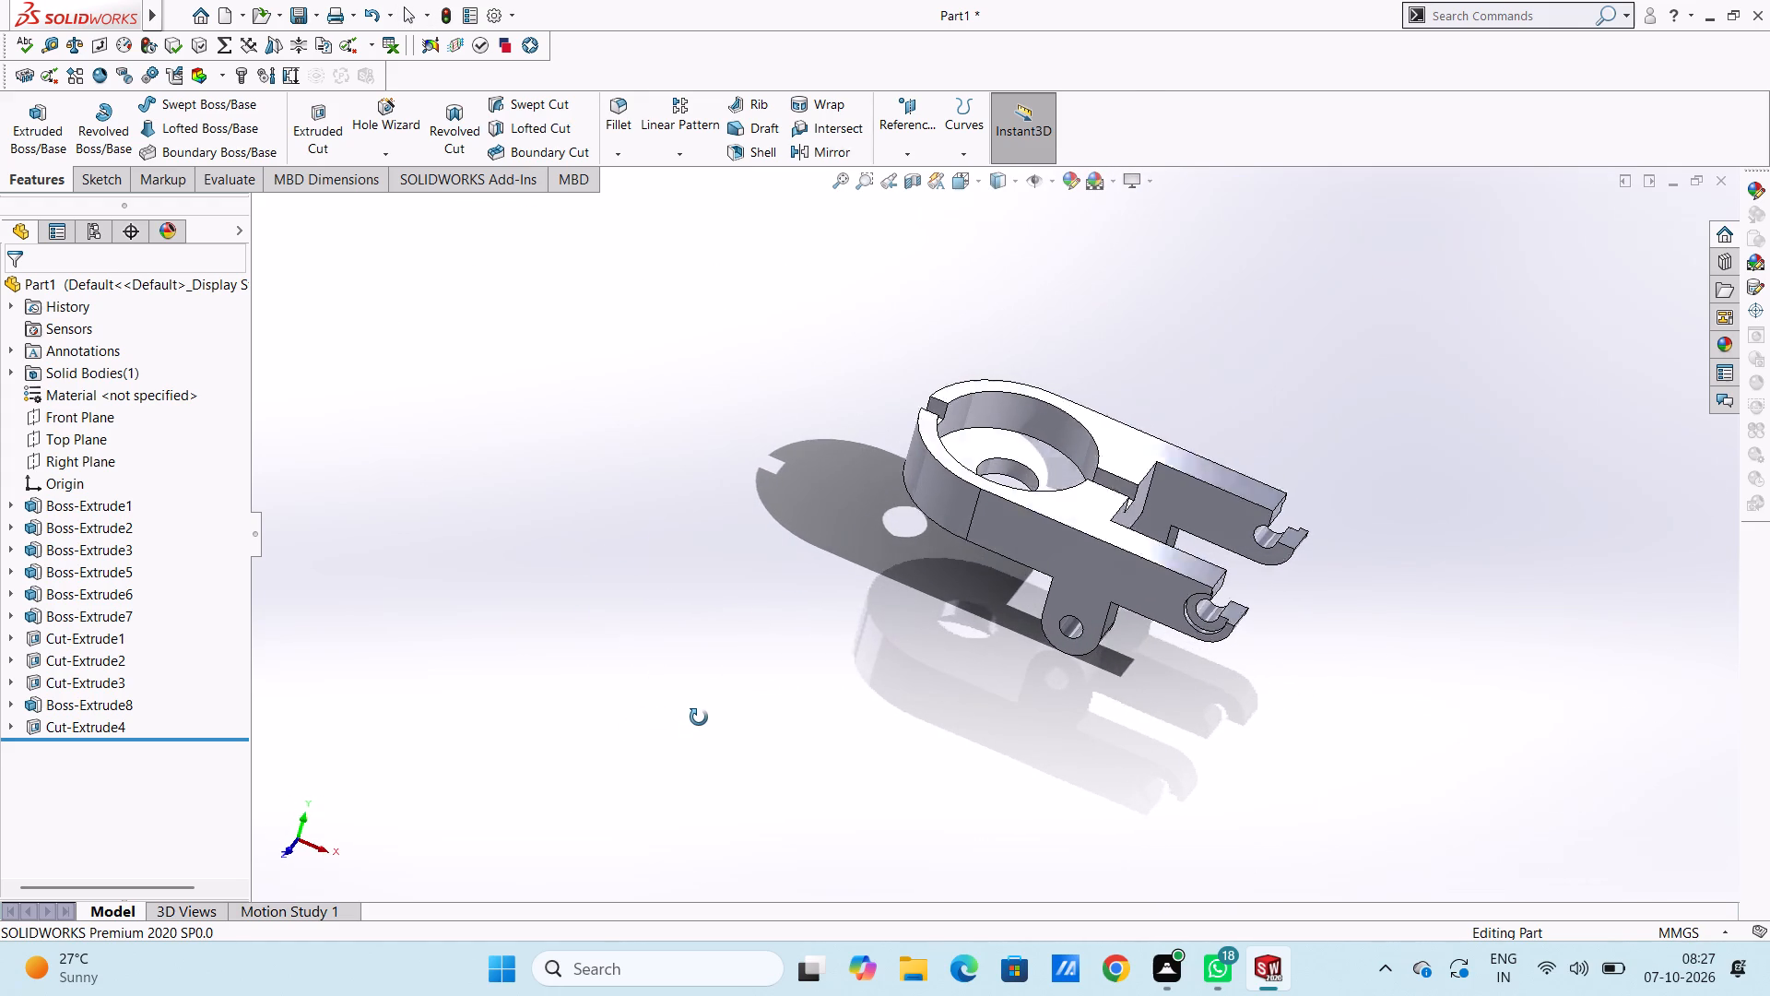
pyautogui.moveTo(699, 717); pyautogui.dragTo(685, 715, button='middle')
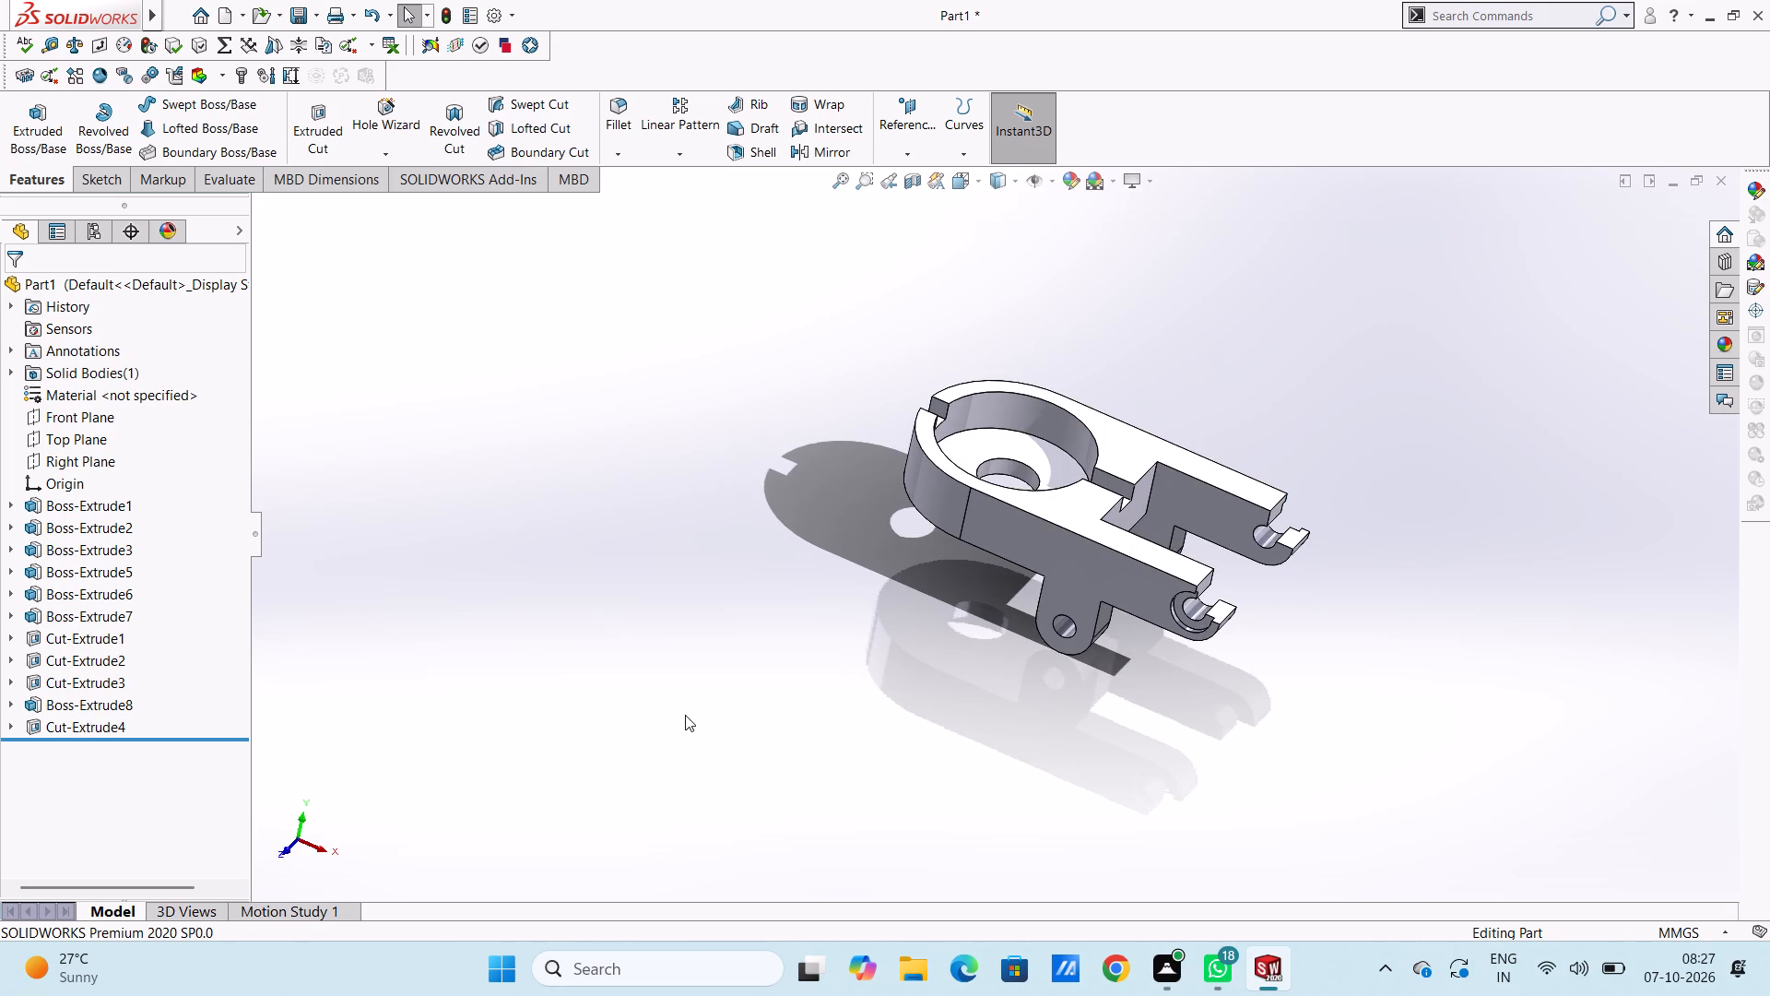
pyautogui.hotkey('ctrl', '7')
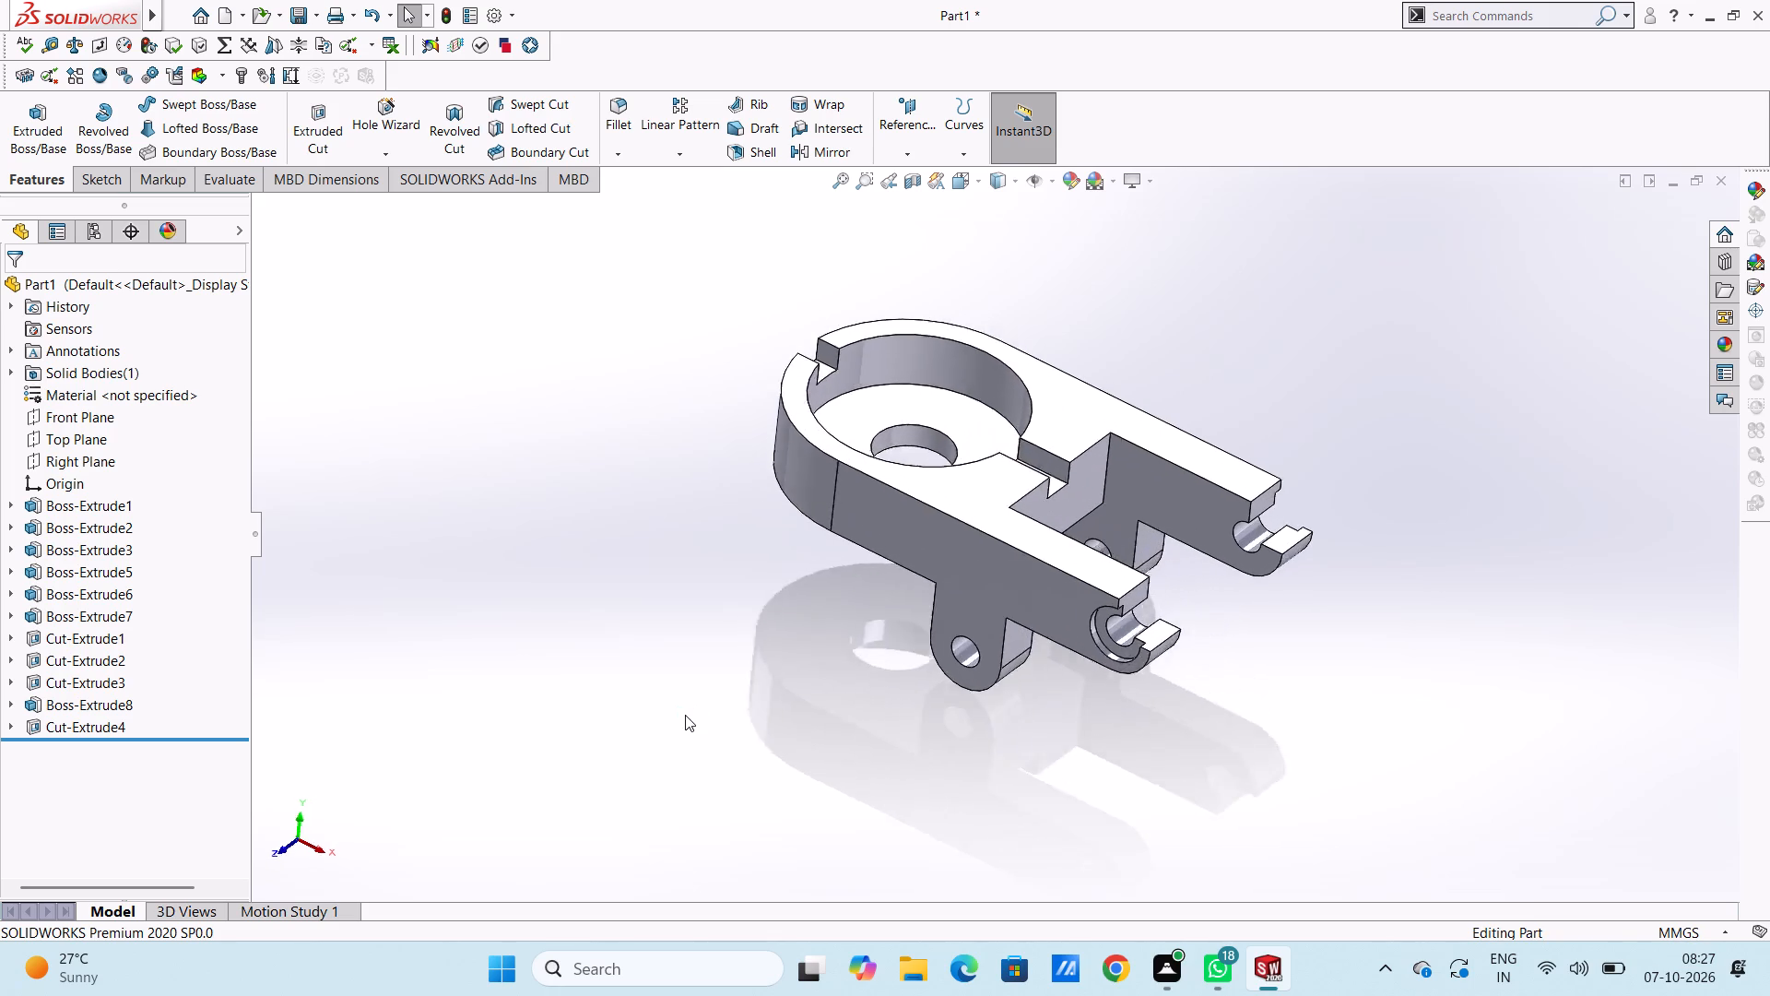
pyautogui.write('11')
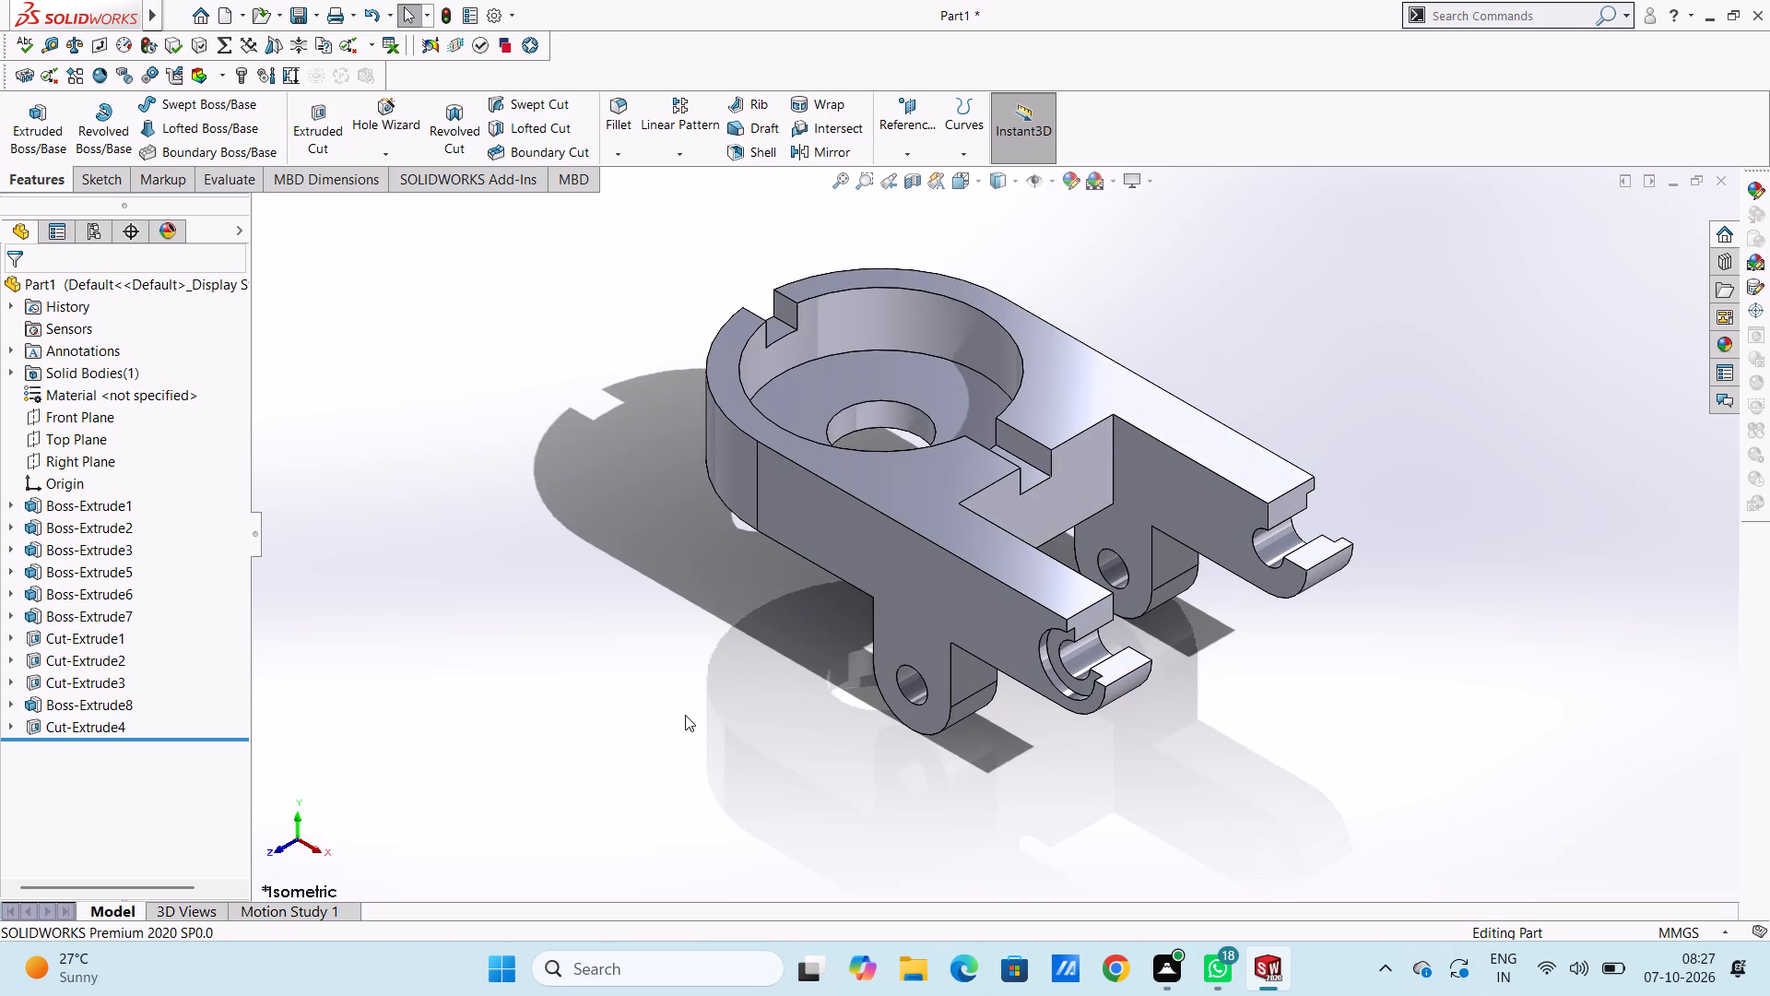
pyautogui.press('Escape')
pyautogui.press('Escape')
pyautogui.press('Escape')
# Apply a pink colour of RGB 255, 45, 160 to the whole part's appearance.
pyautogui.scroll(1, 744, 462)
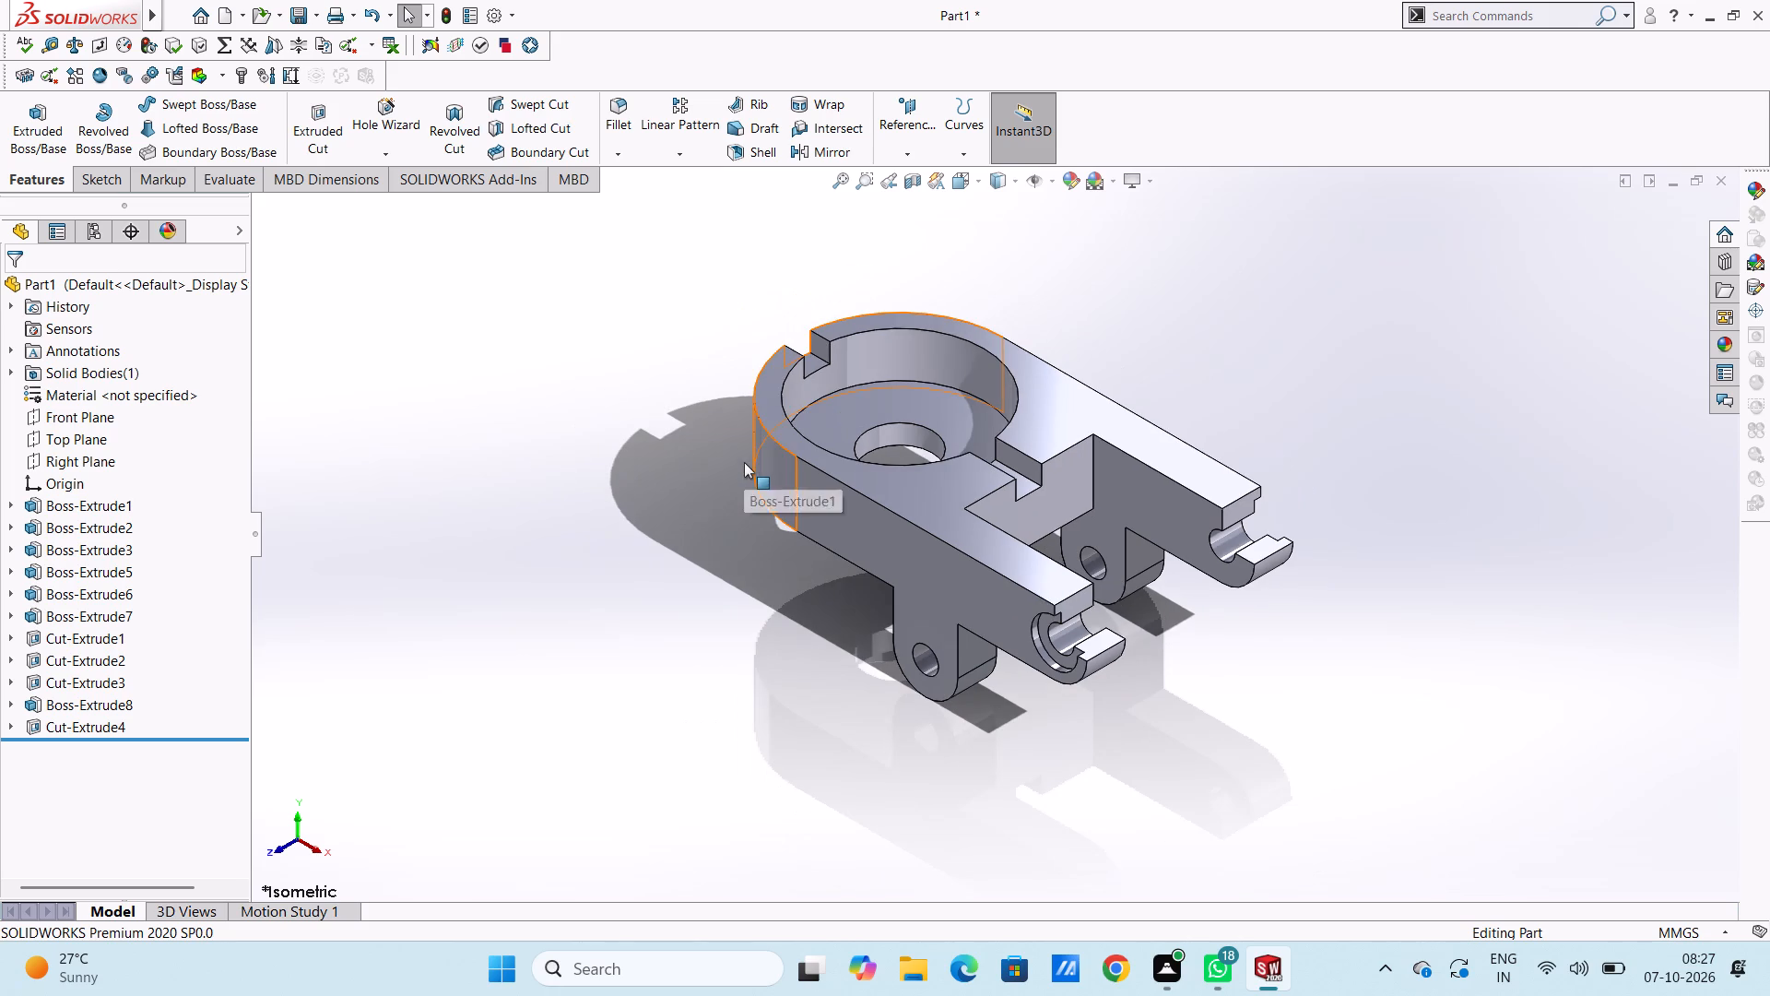
pyautogui.click(1069, 185)
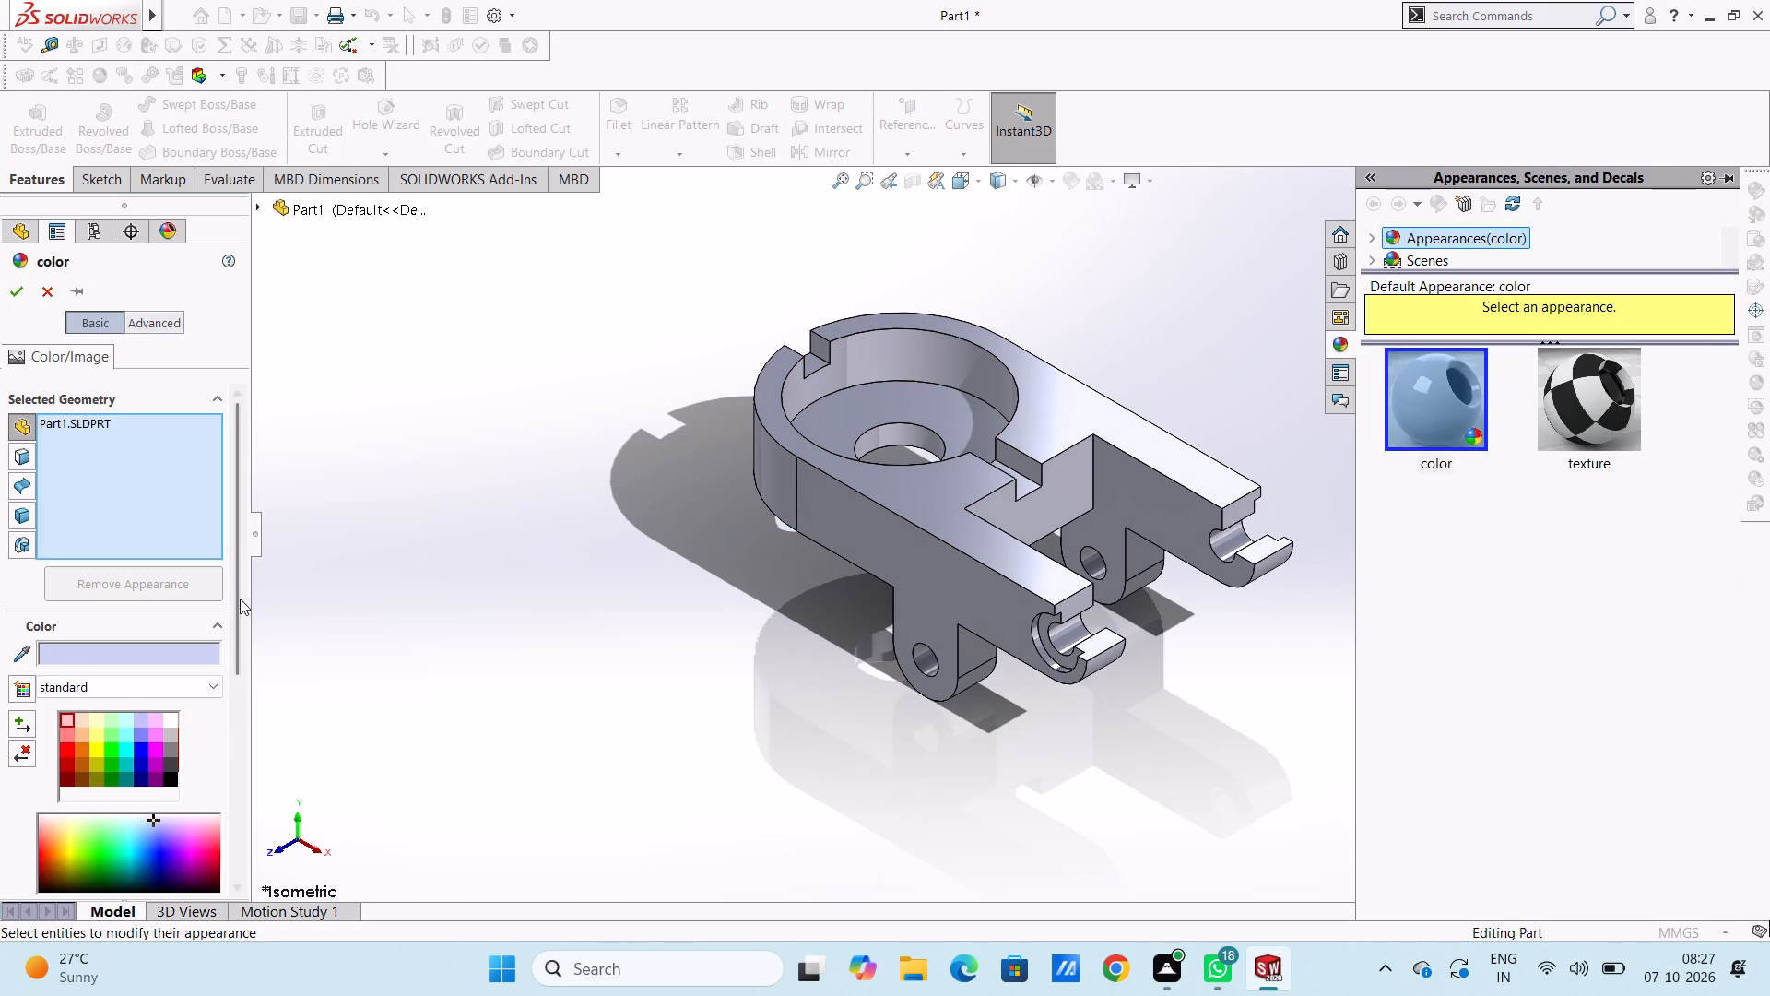
pyautogui.scroll(-1, 85, 744)
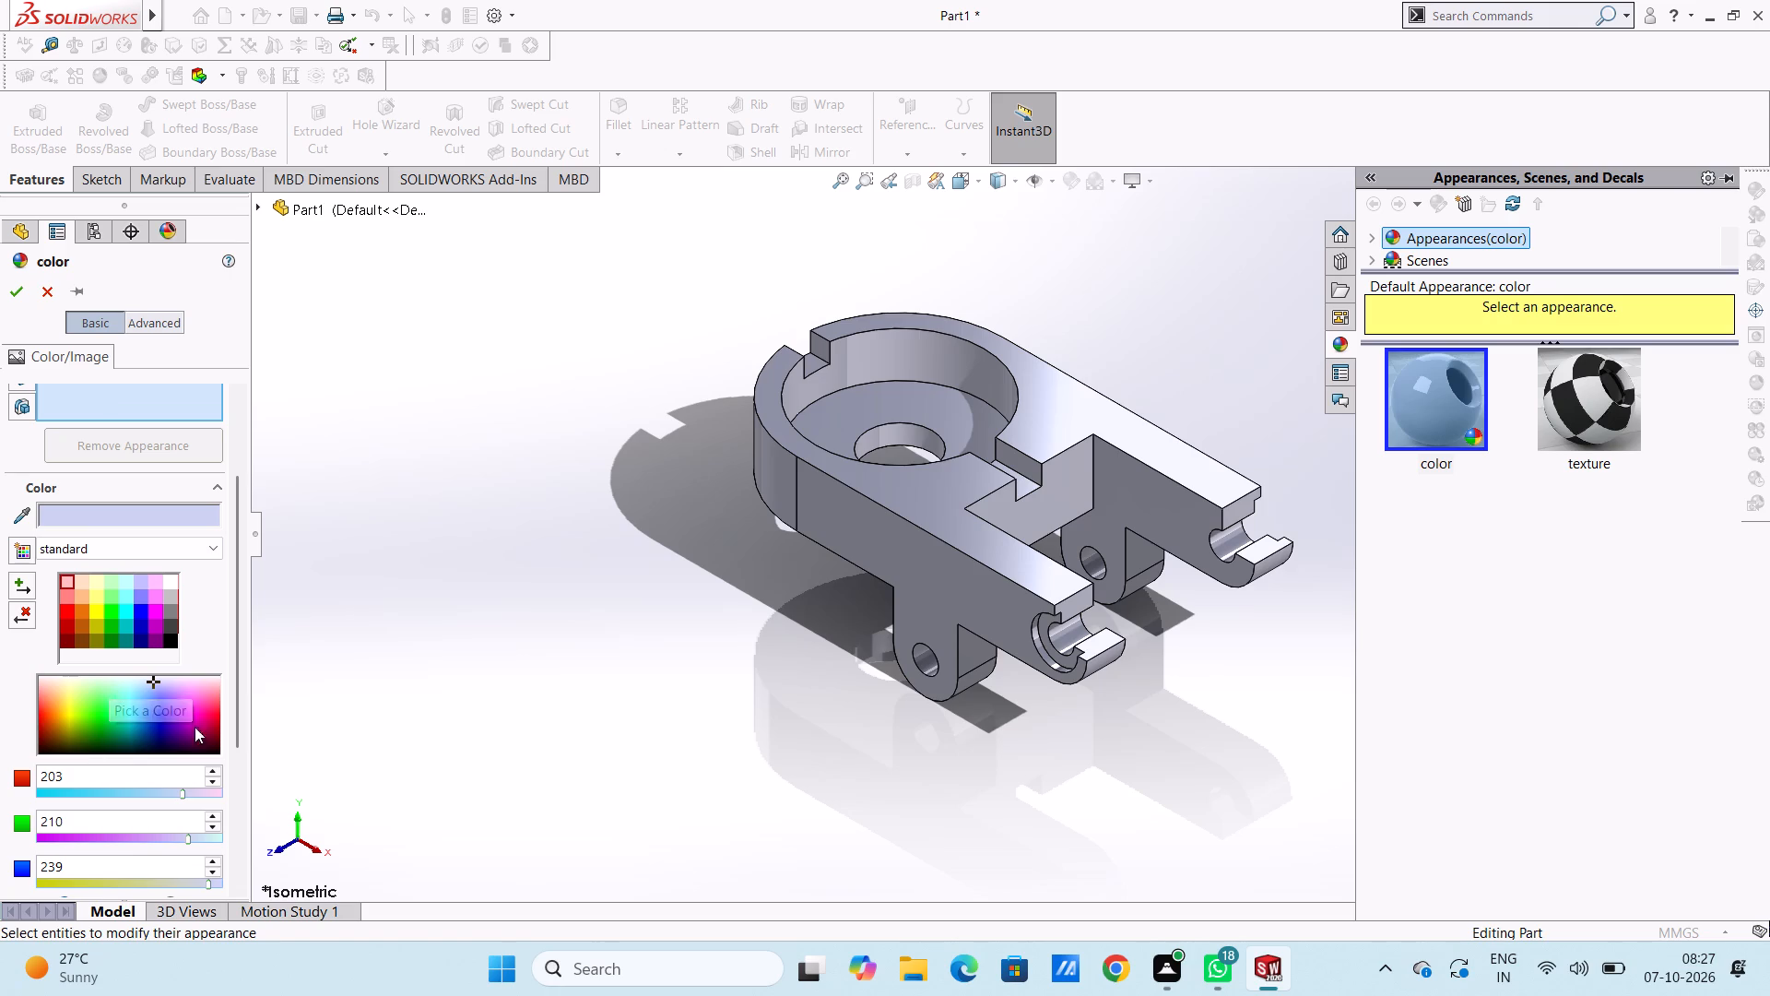
pyautogui.click(204, 719)
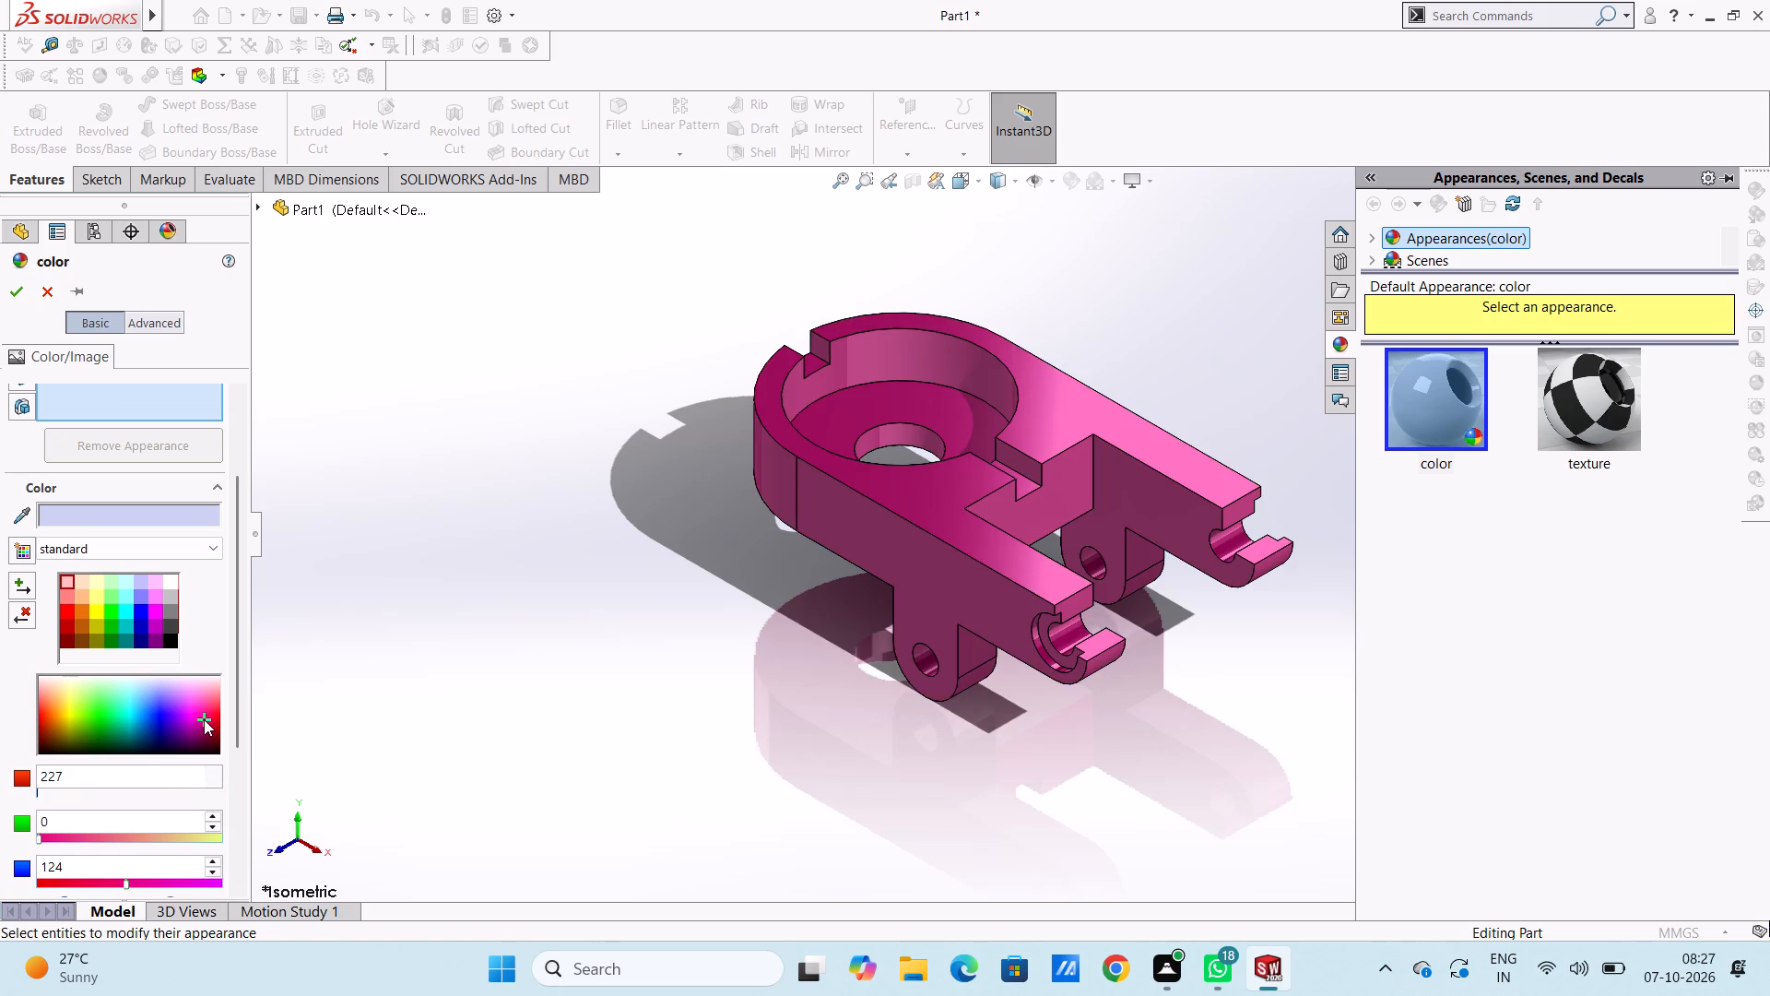
pyautogui.click(210, 705)
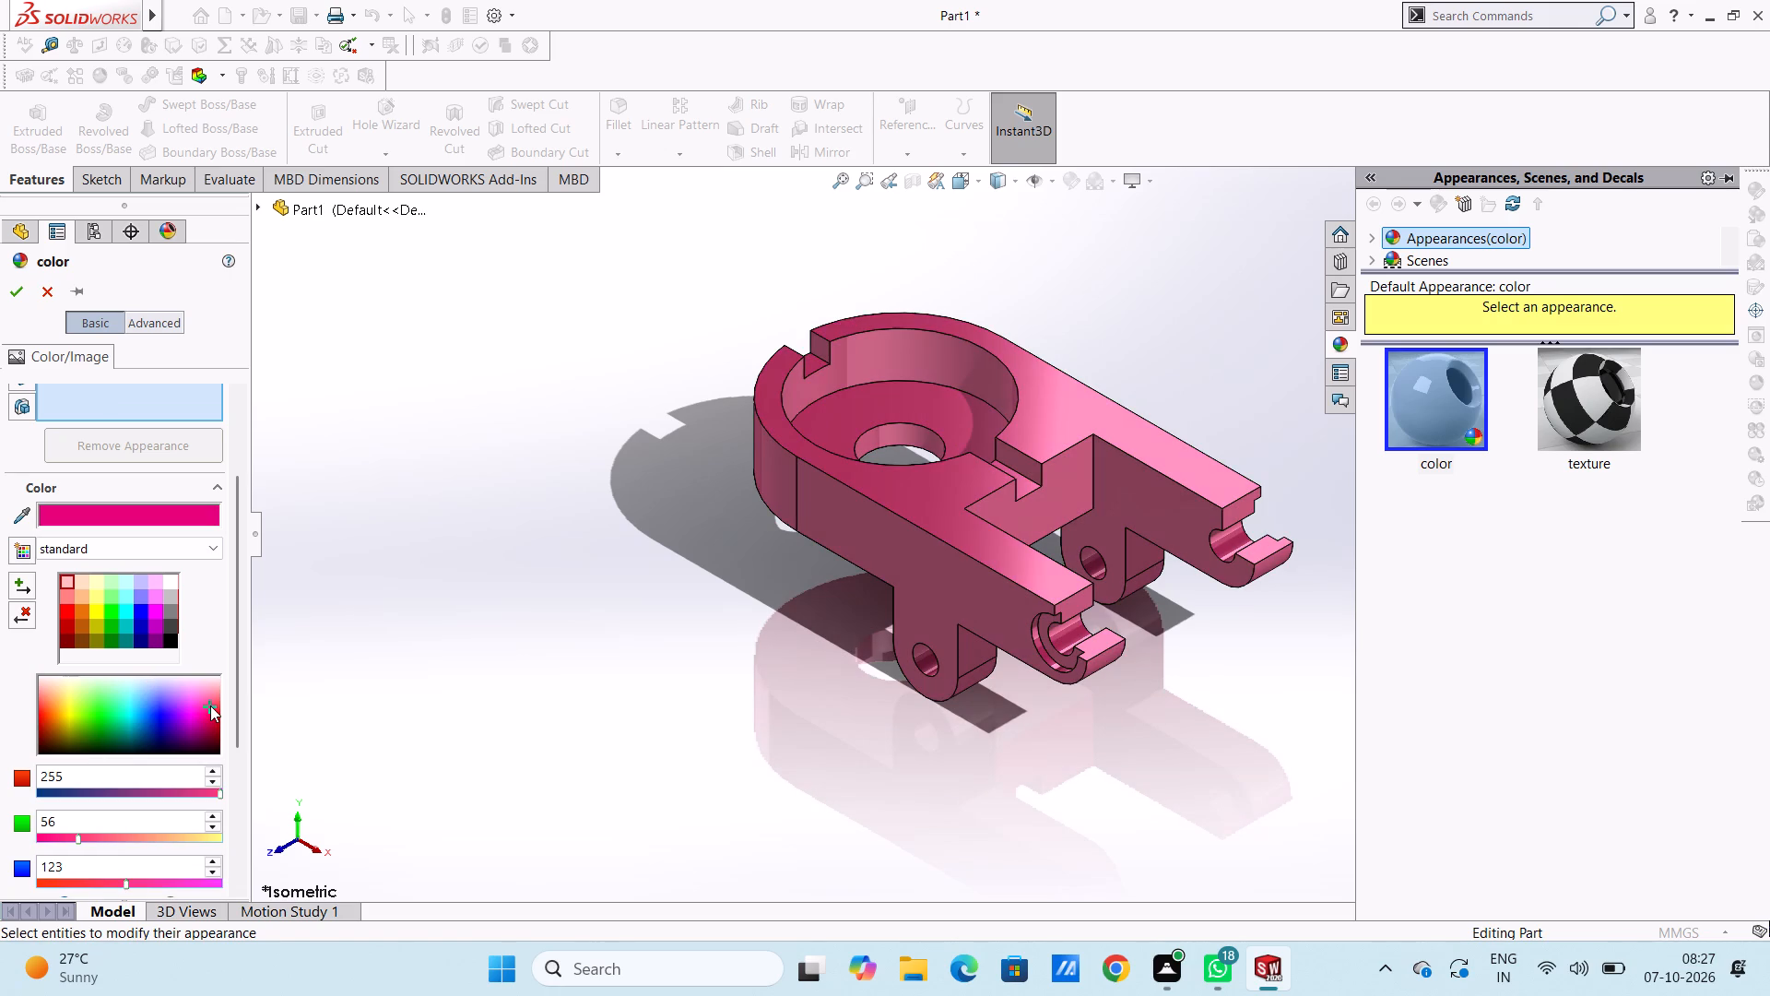
pyautogui.click(211, 719)
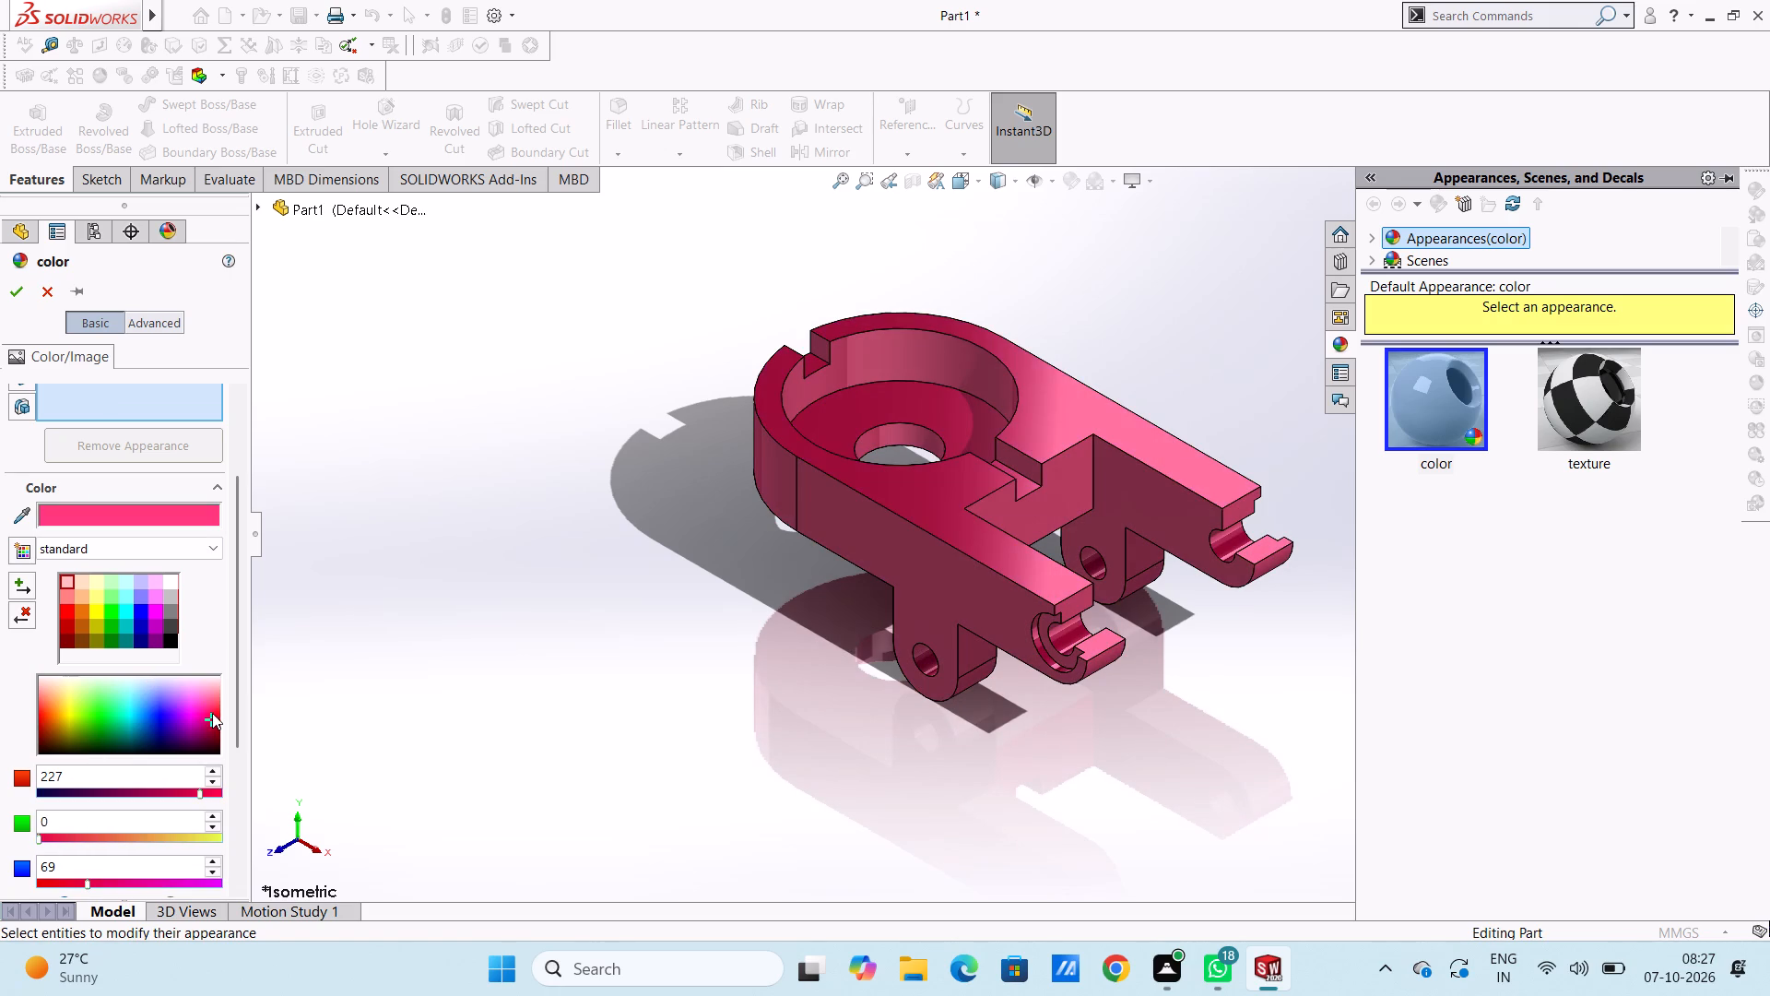
pyautogui.click(212, 713)
pyautogui.click(213, 706)
pyautogui.click(215, 697)
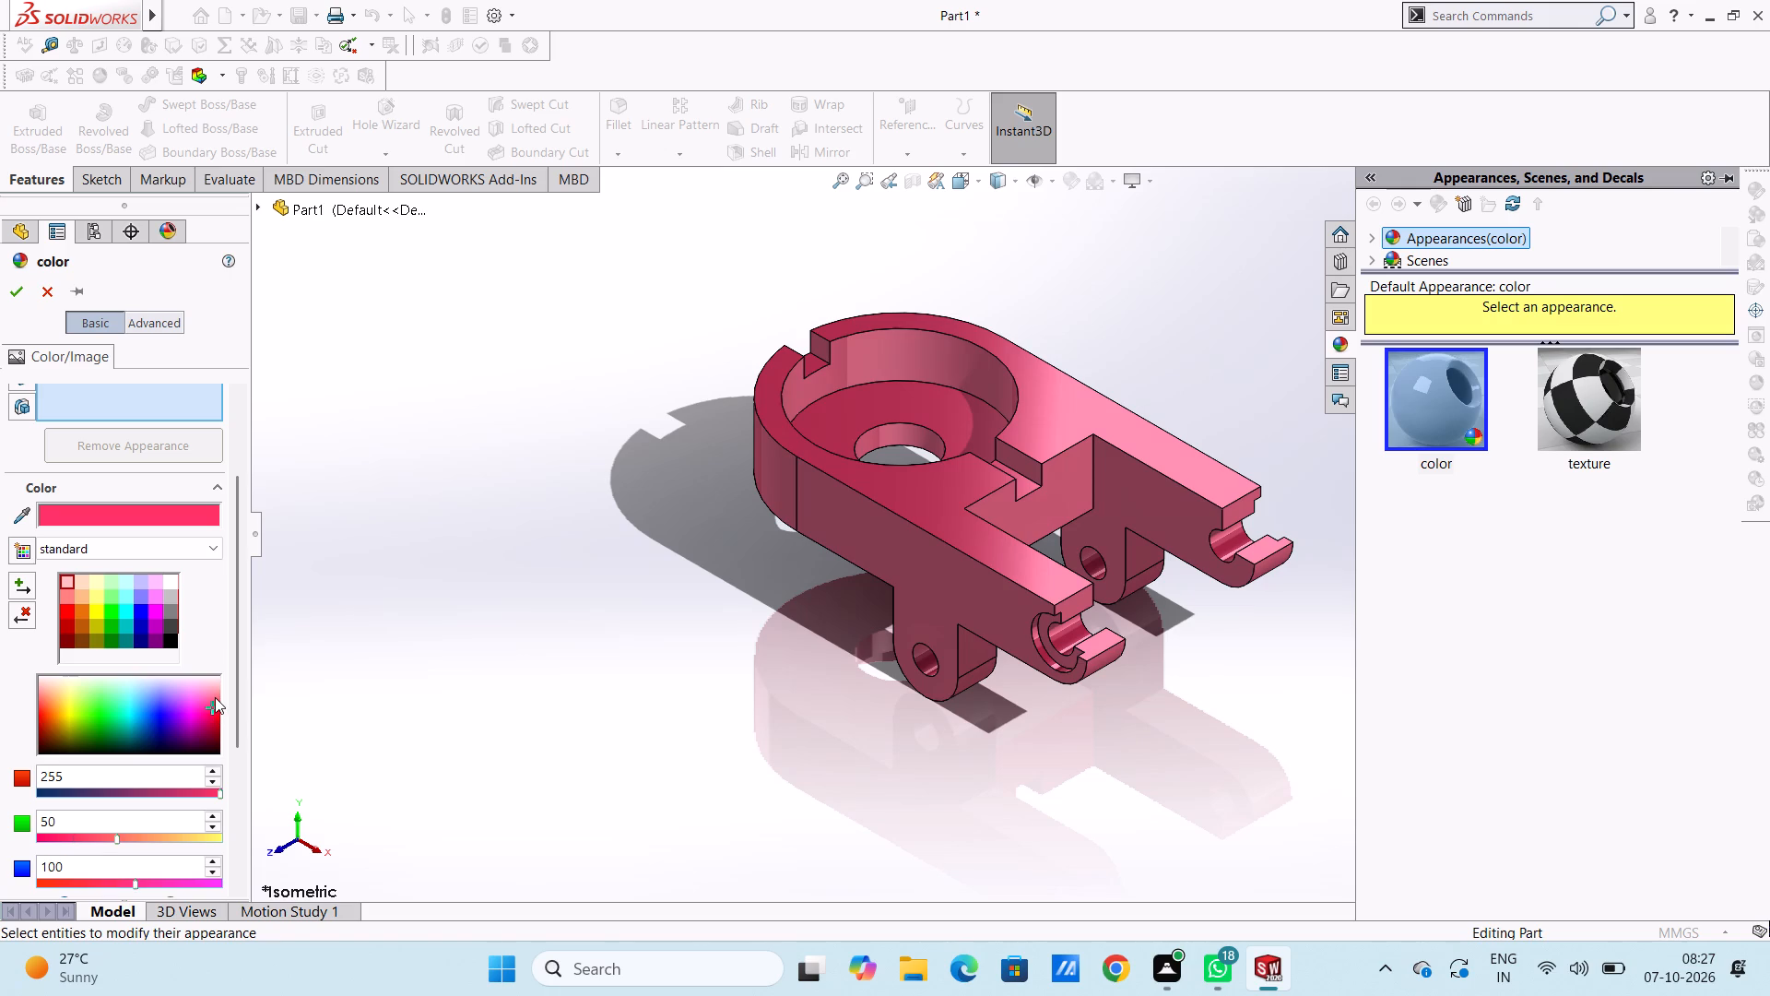
pyautogui.click(202, 709)
pyautogui.click(202, 718)
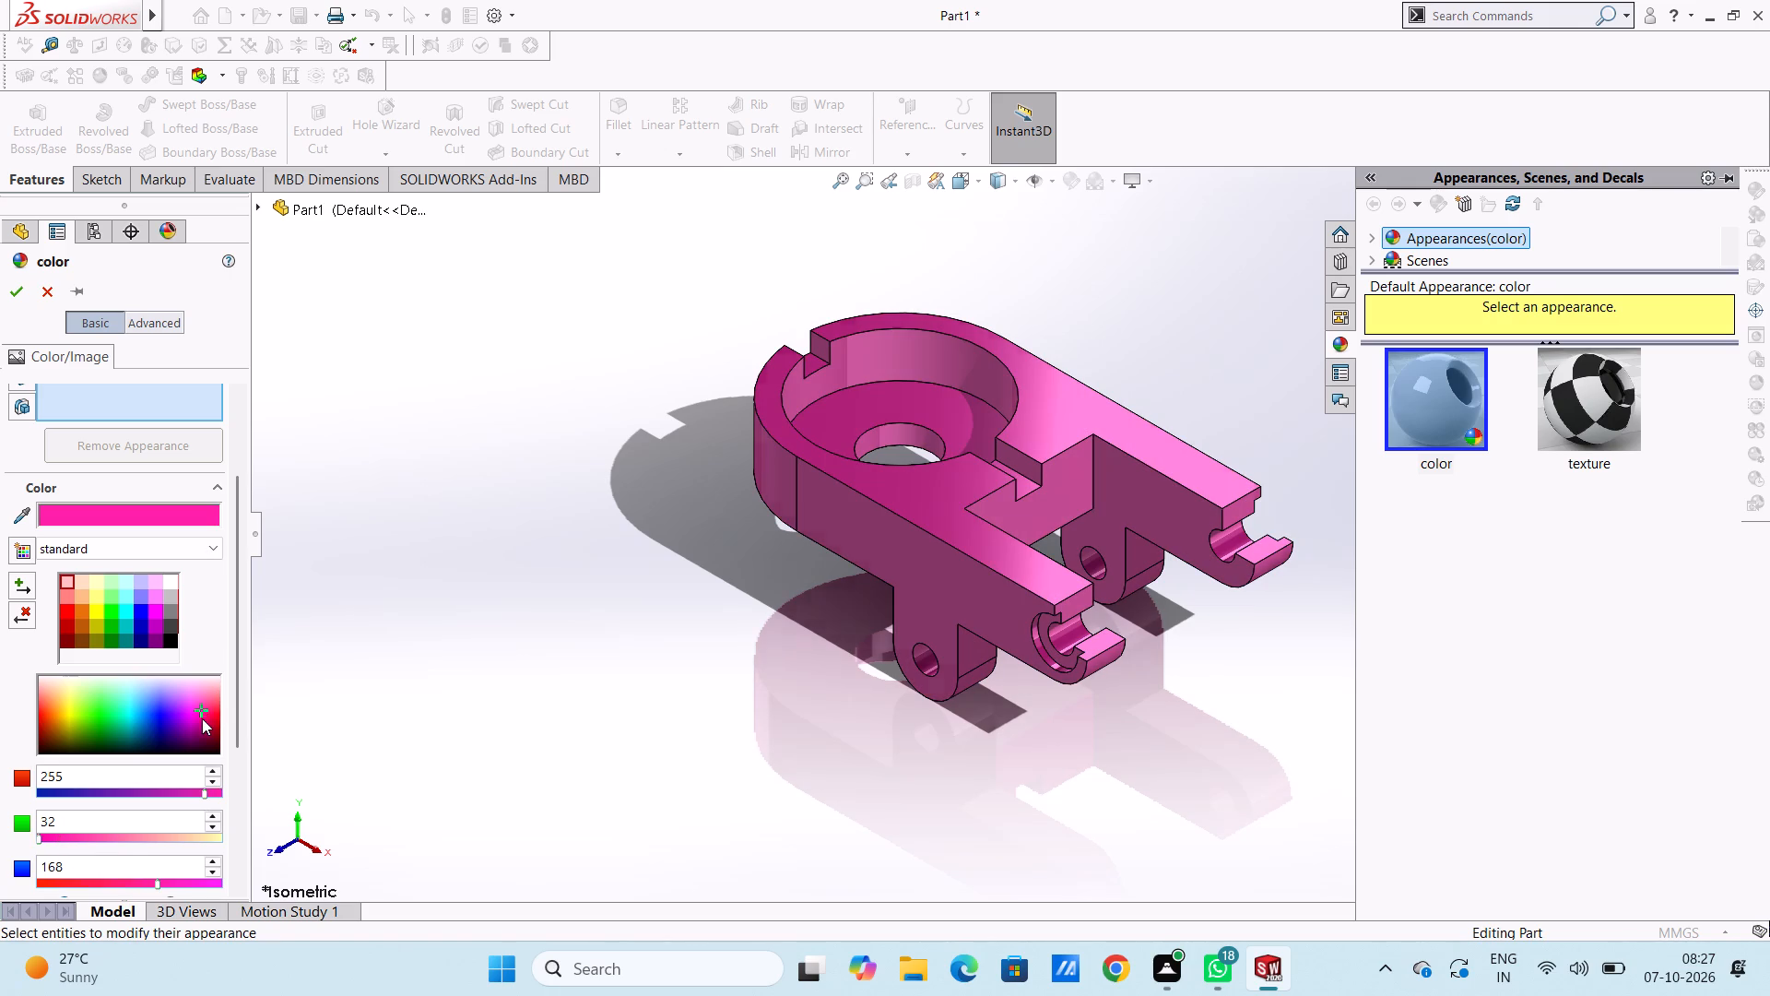
pyautogui.click(199, 724)
pyautogui.click(199, 726)
pyautogui.click(199, 717)
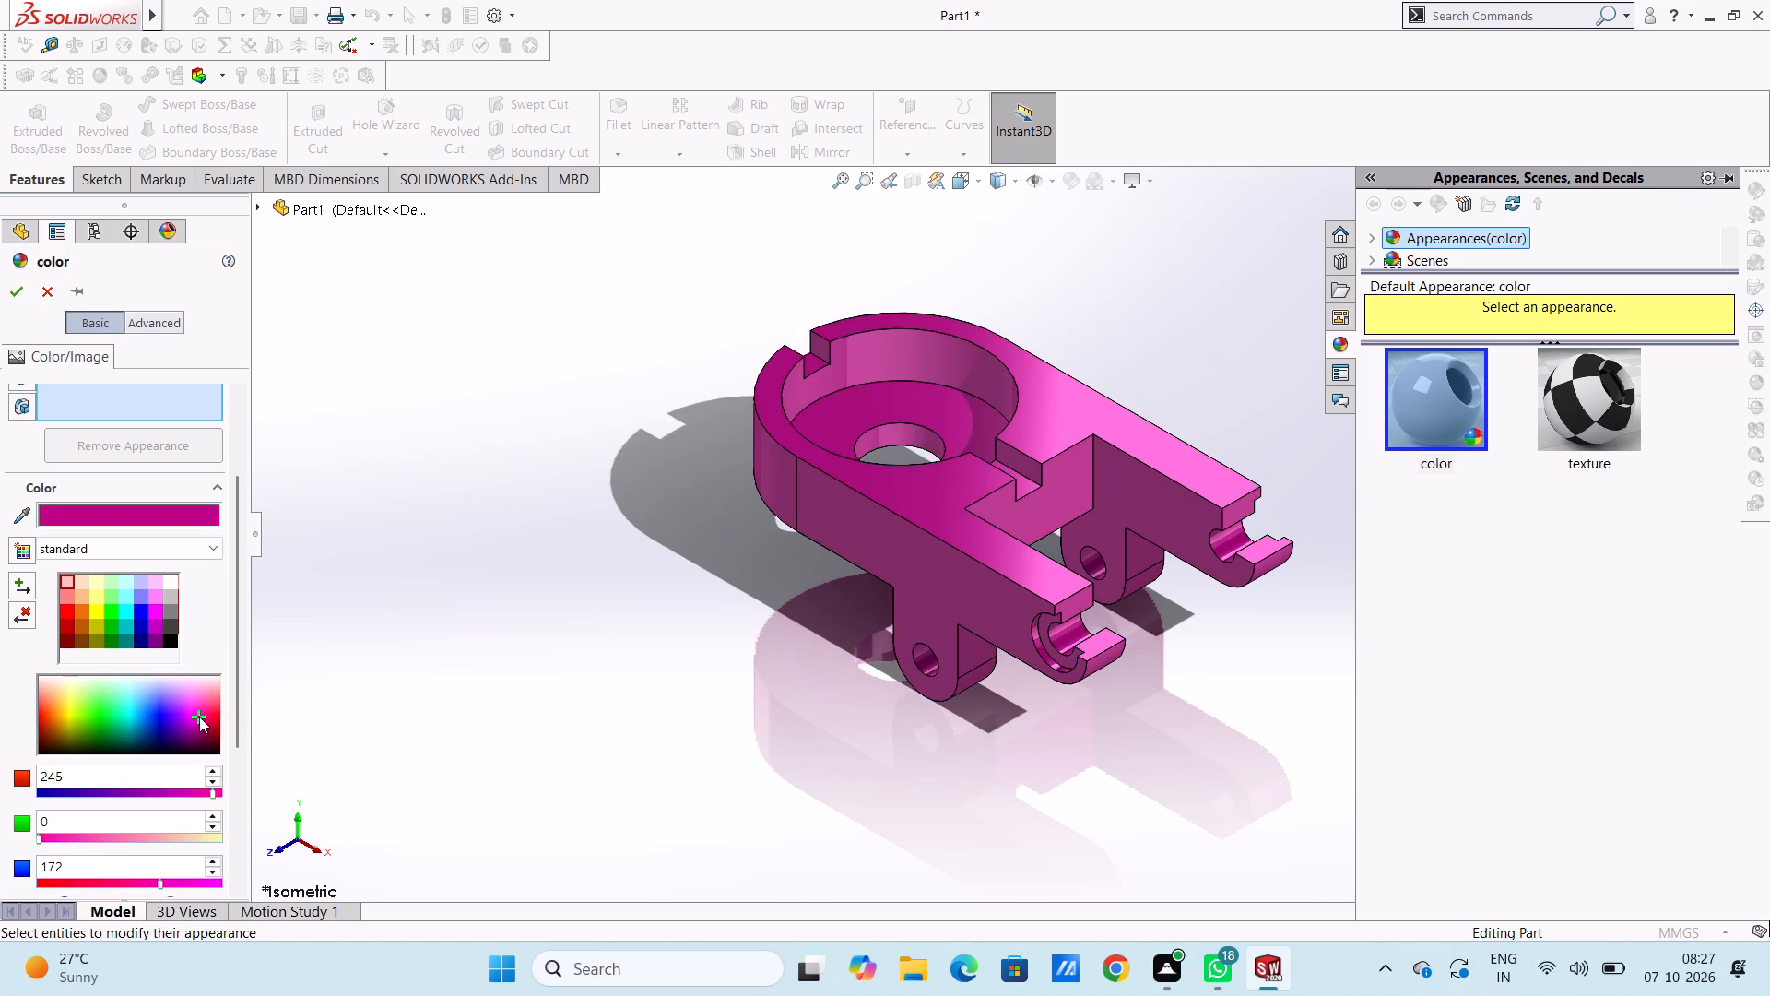
pyautogui.click(199, 706)
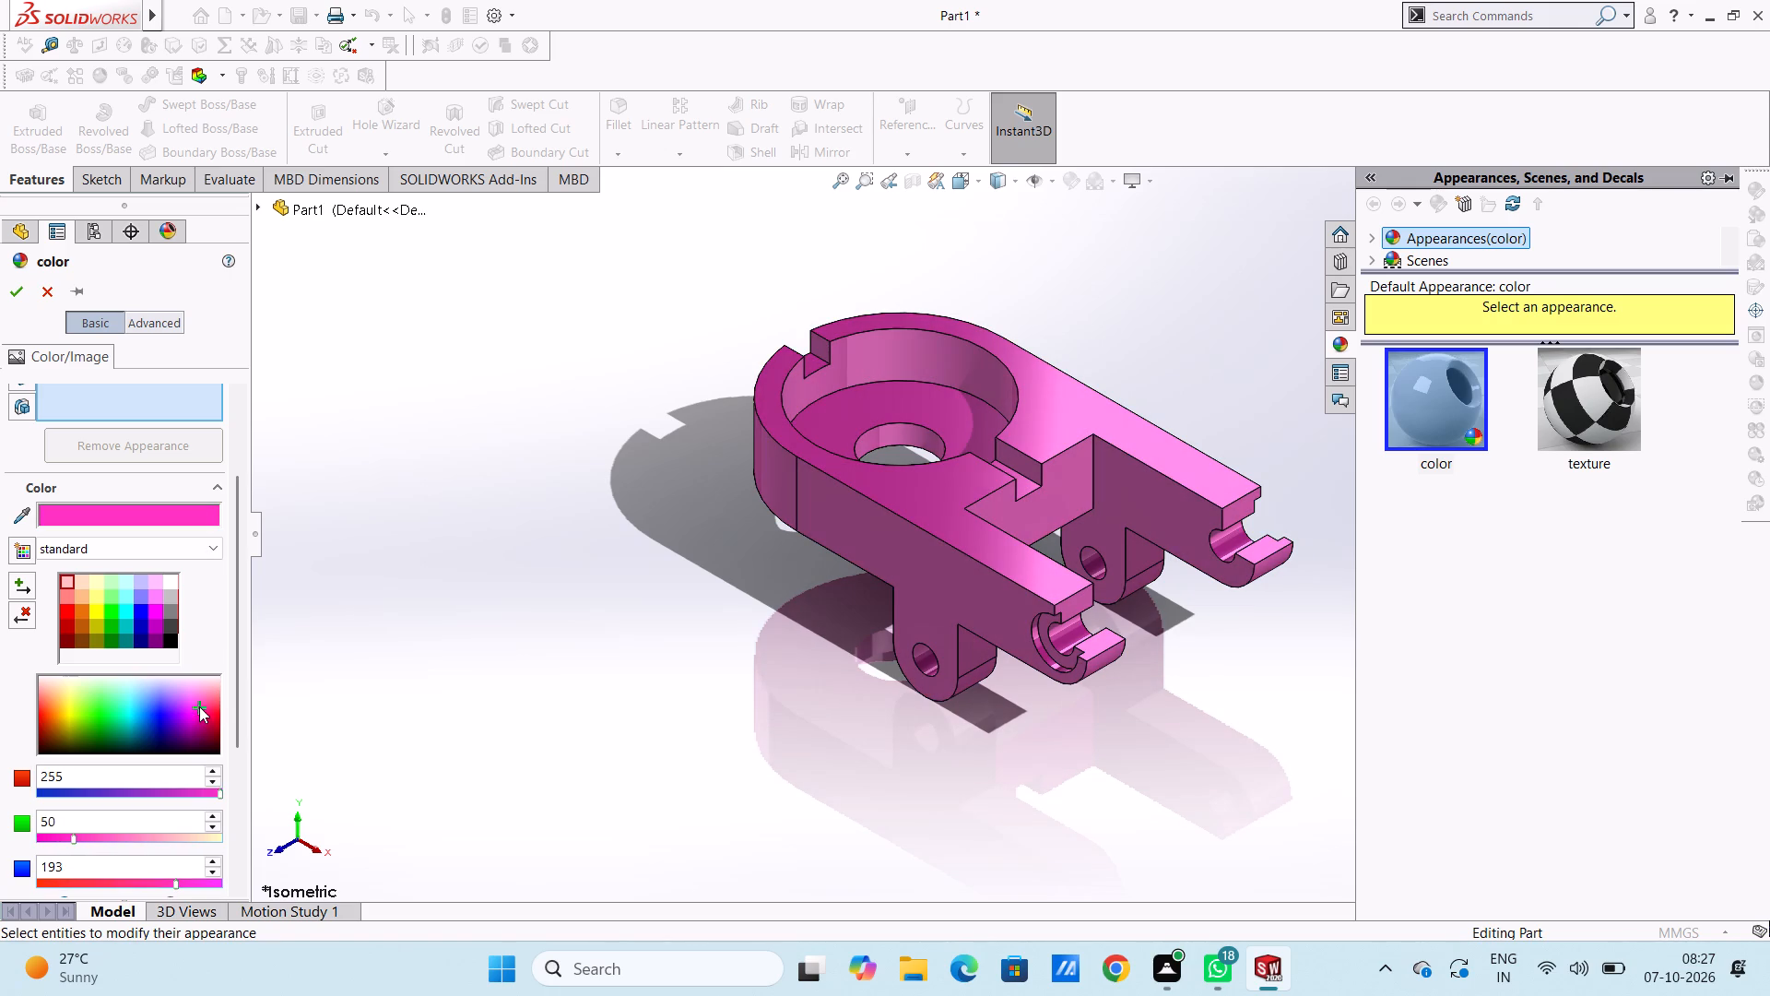
pyautogui.click(204, 707)
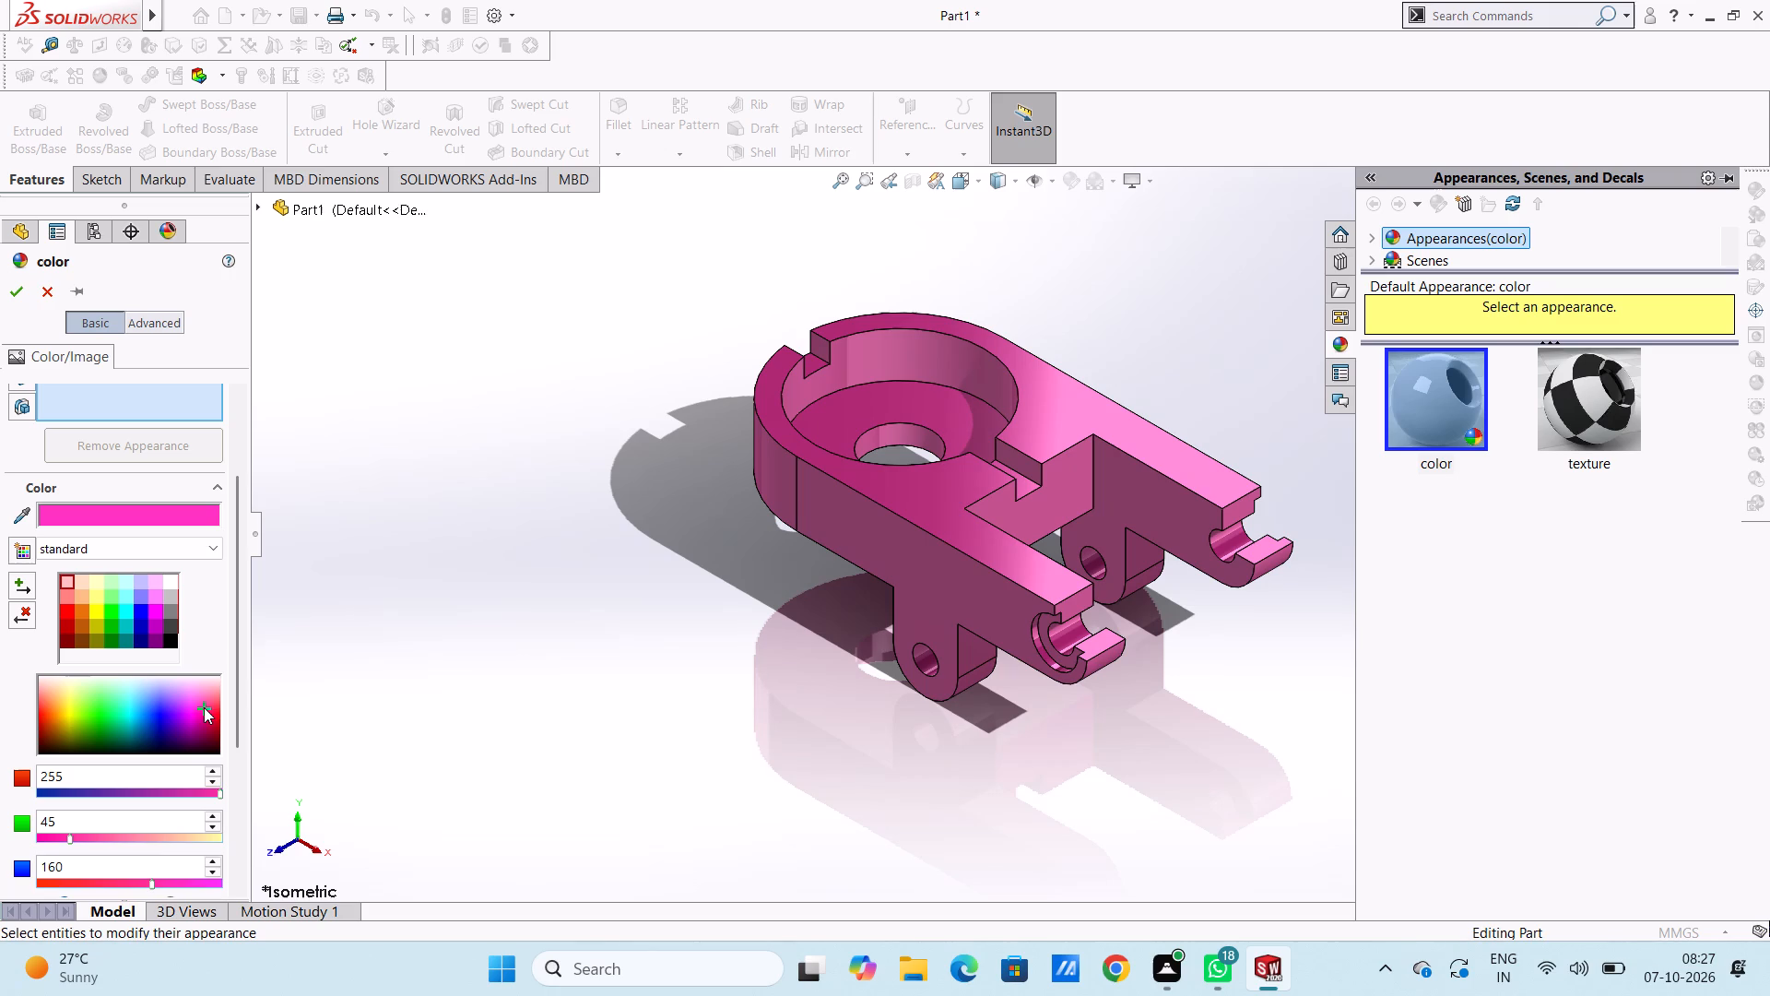
pyautogui.click(15, 289)
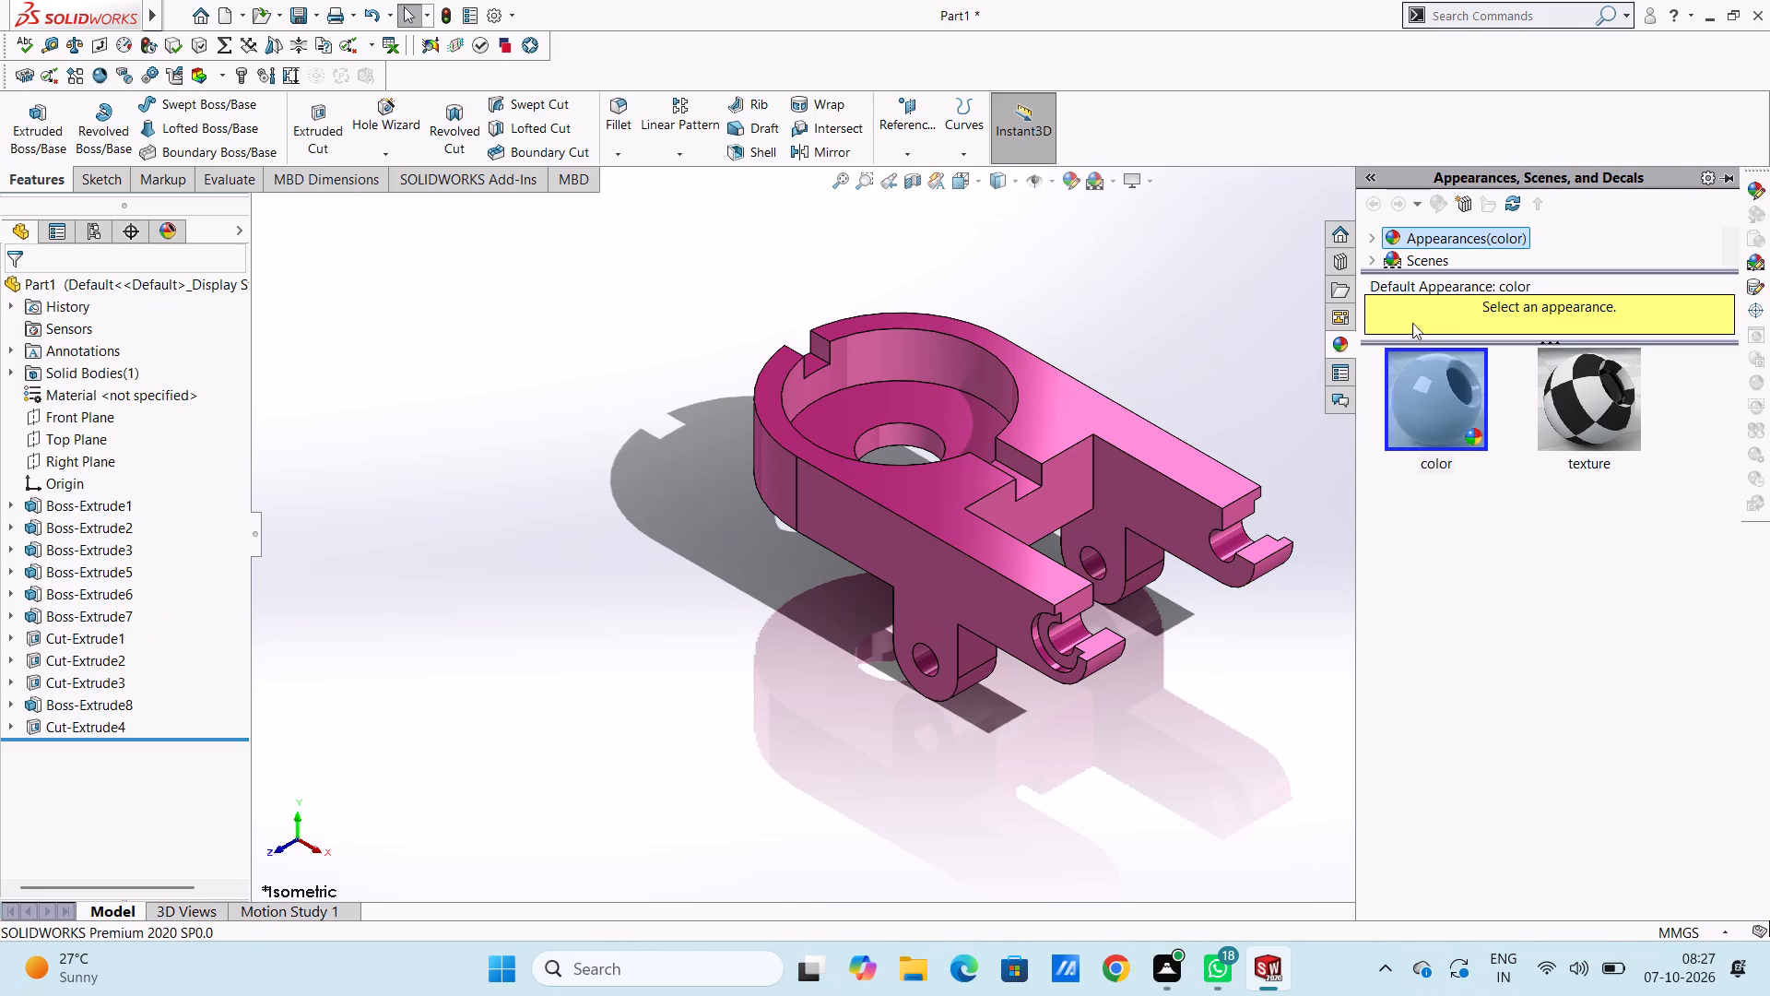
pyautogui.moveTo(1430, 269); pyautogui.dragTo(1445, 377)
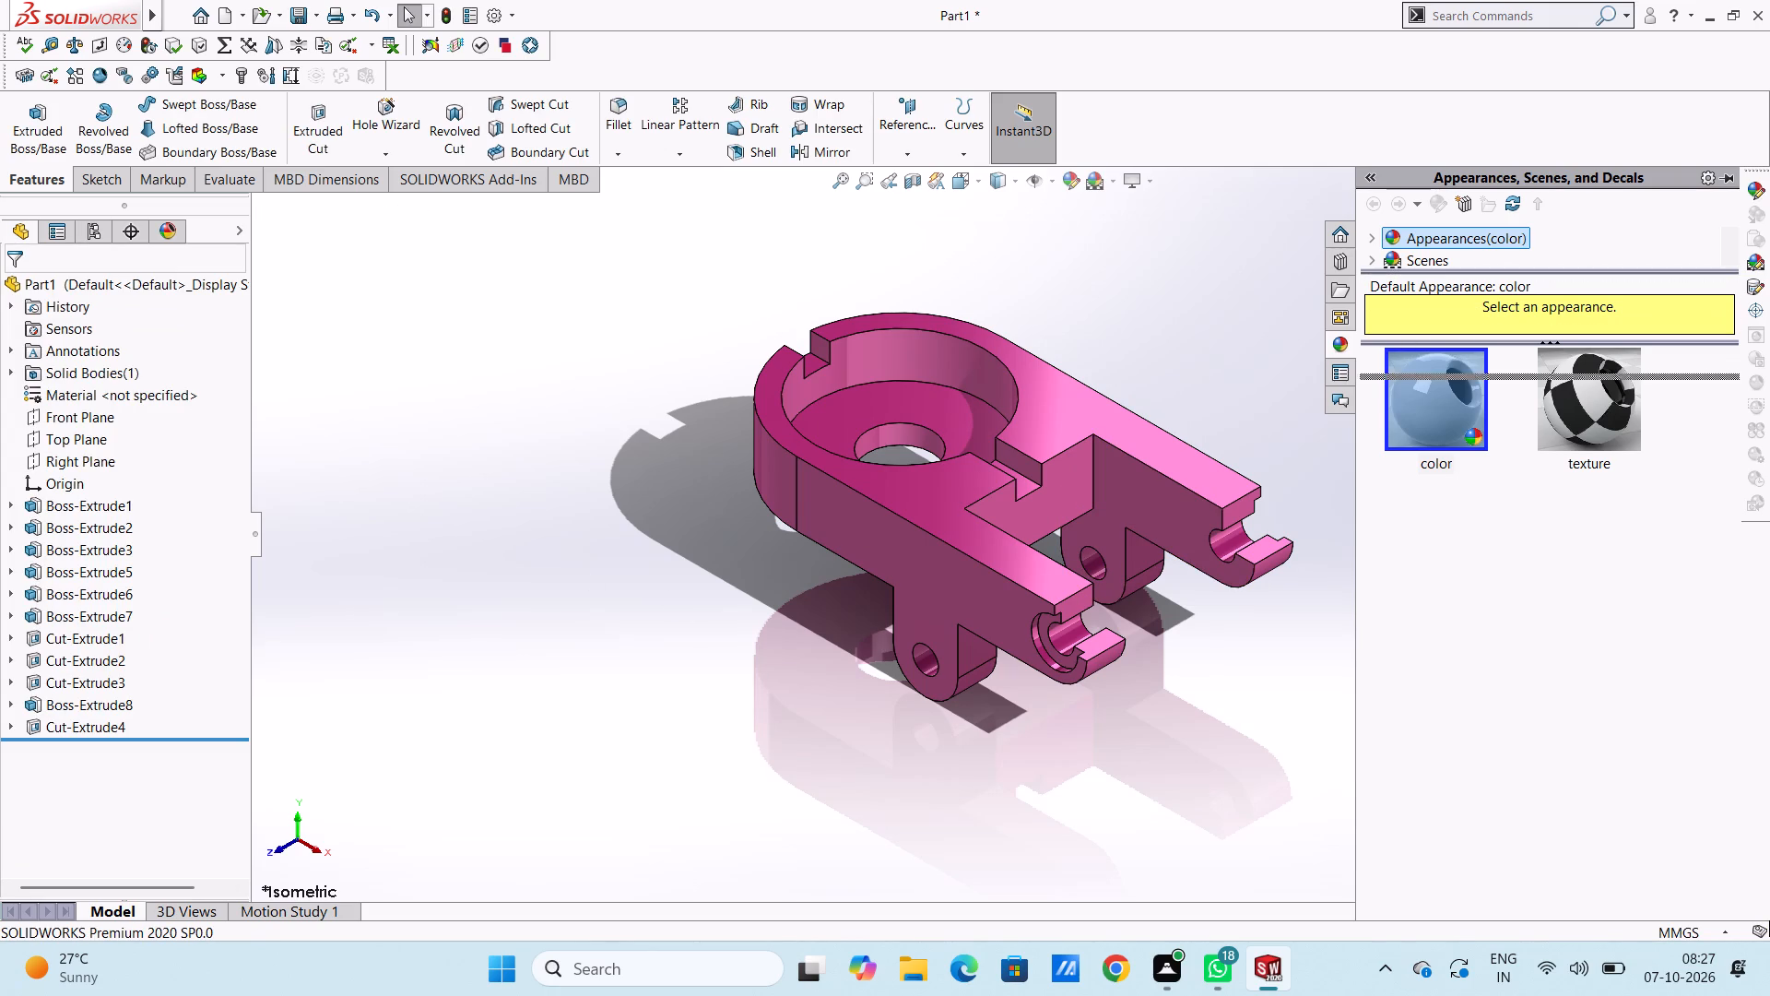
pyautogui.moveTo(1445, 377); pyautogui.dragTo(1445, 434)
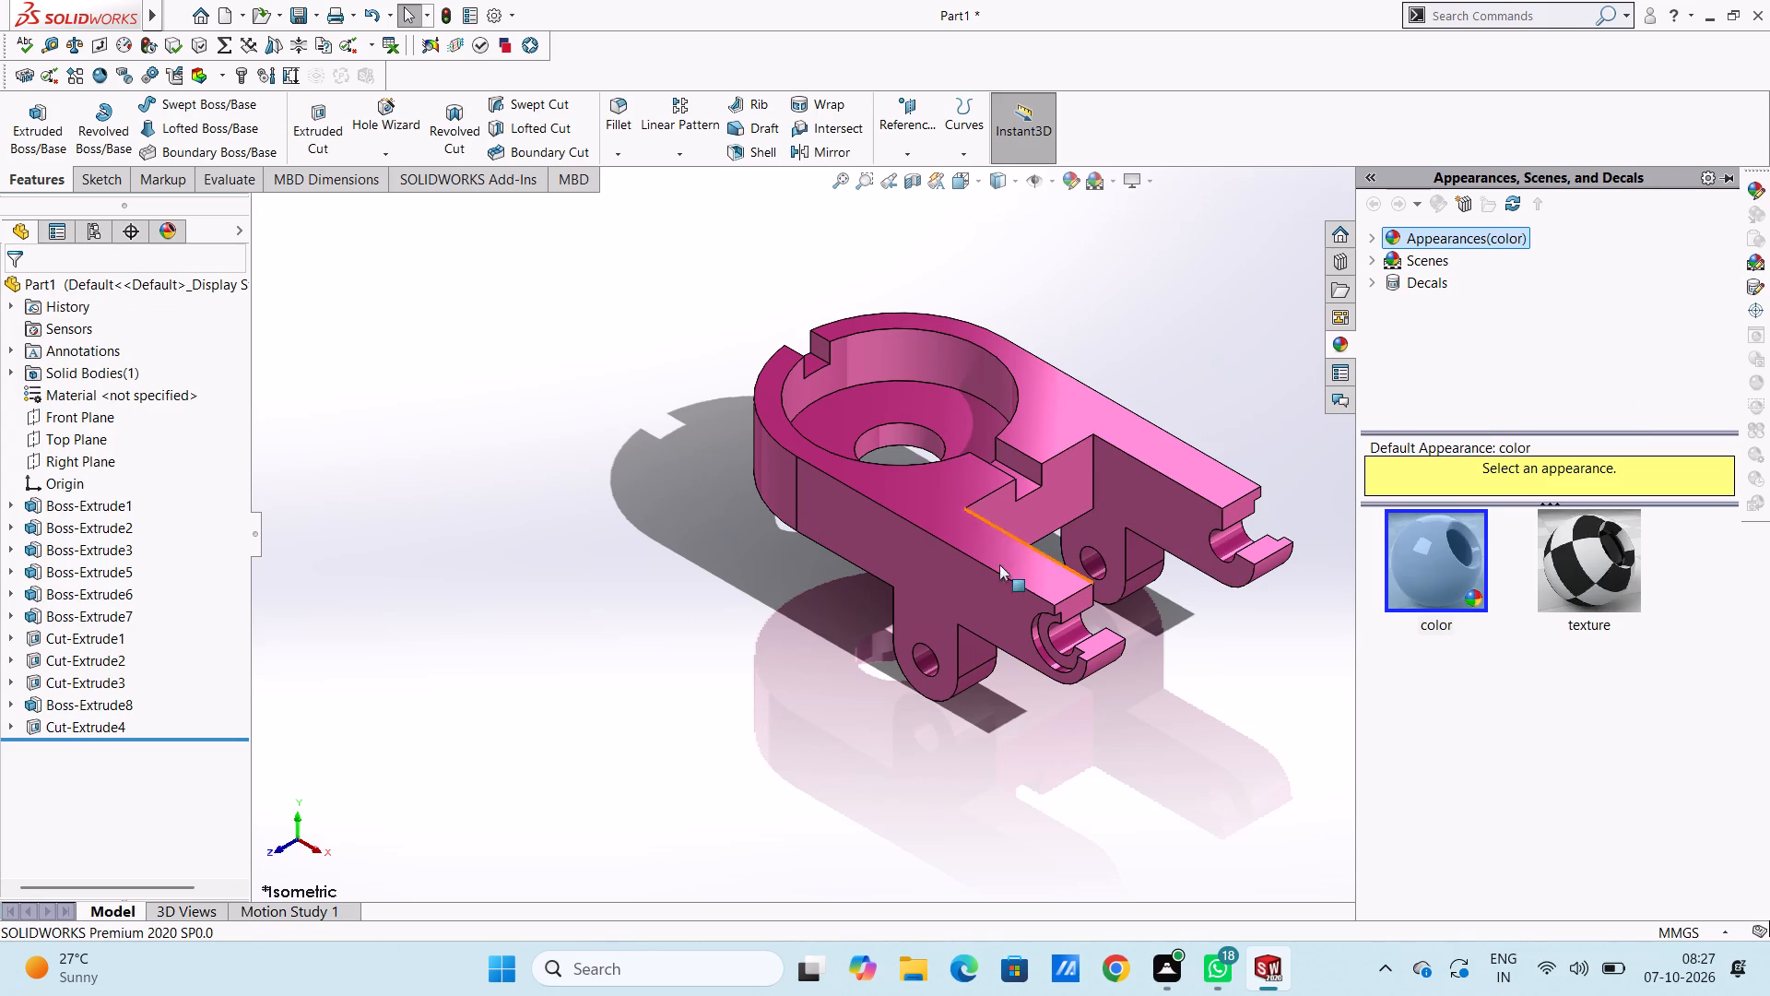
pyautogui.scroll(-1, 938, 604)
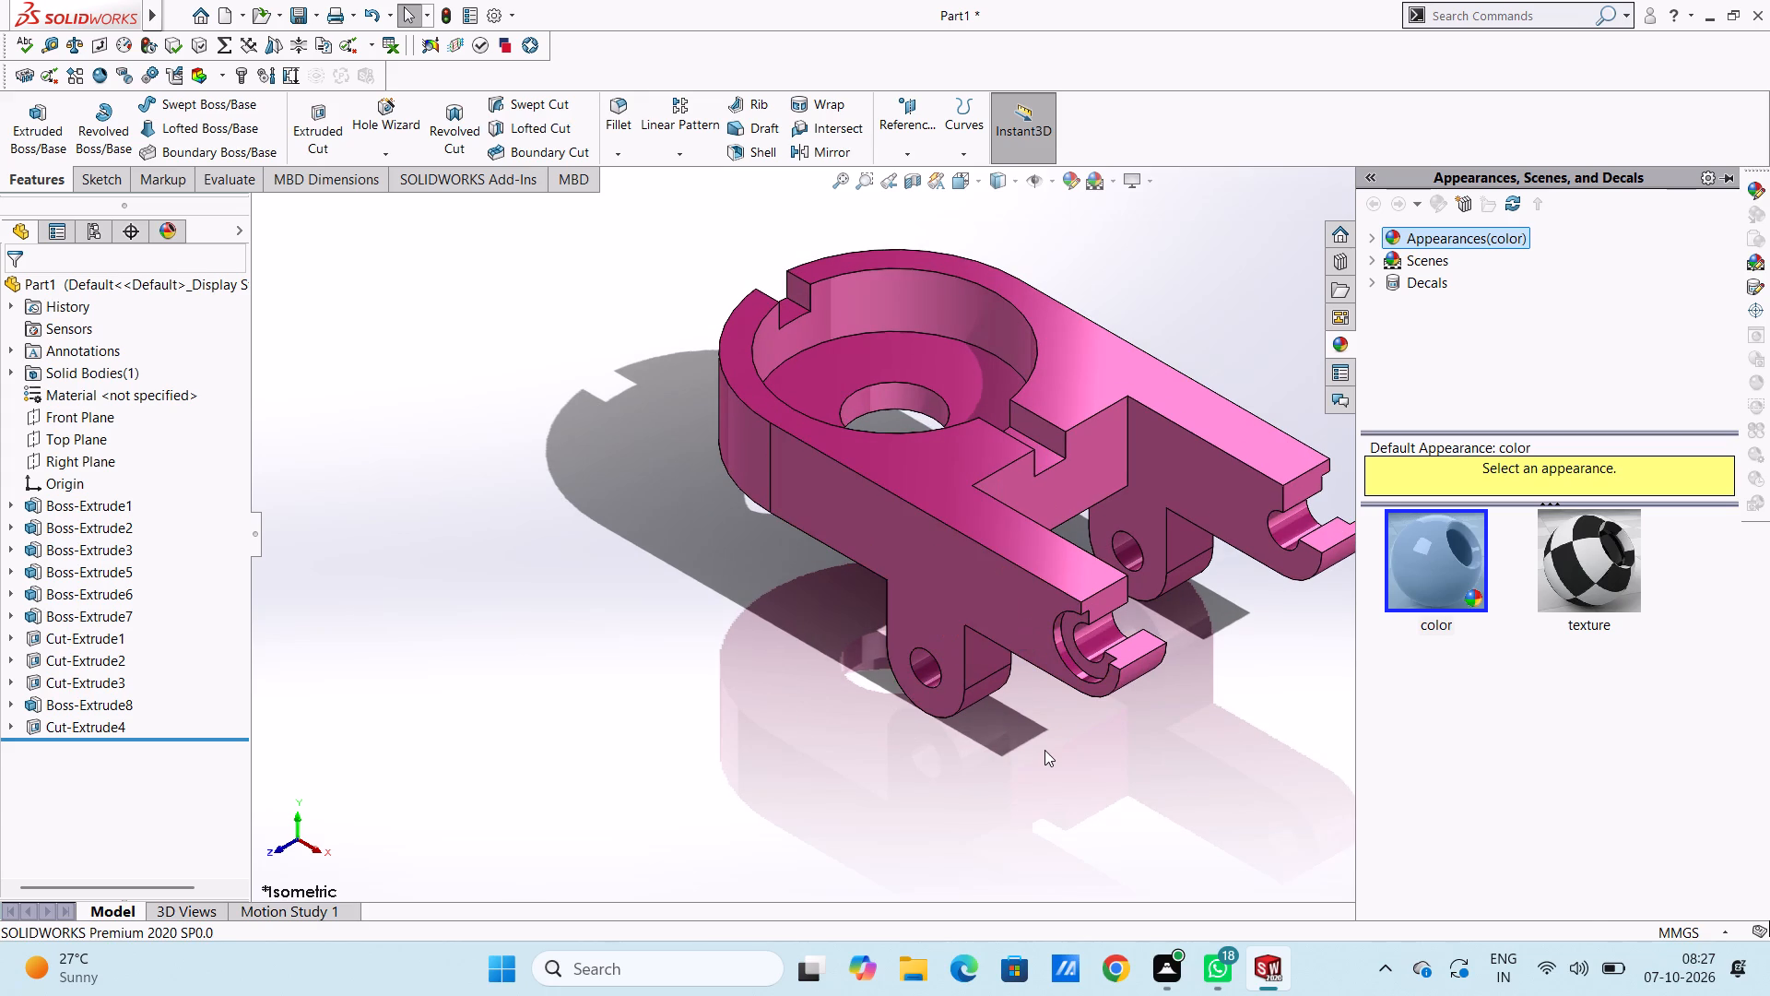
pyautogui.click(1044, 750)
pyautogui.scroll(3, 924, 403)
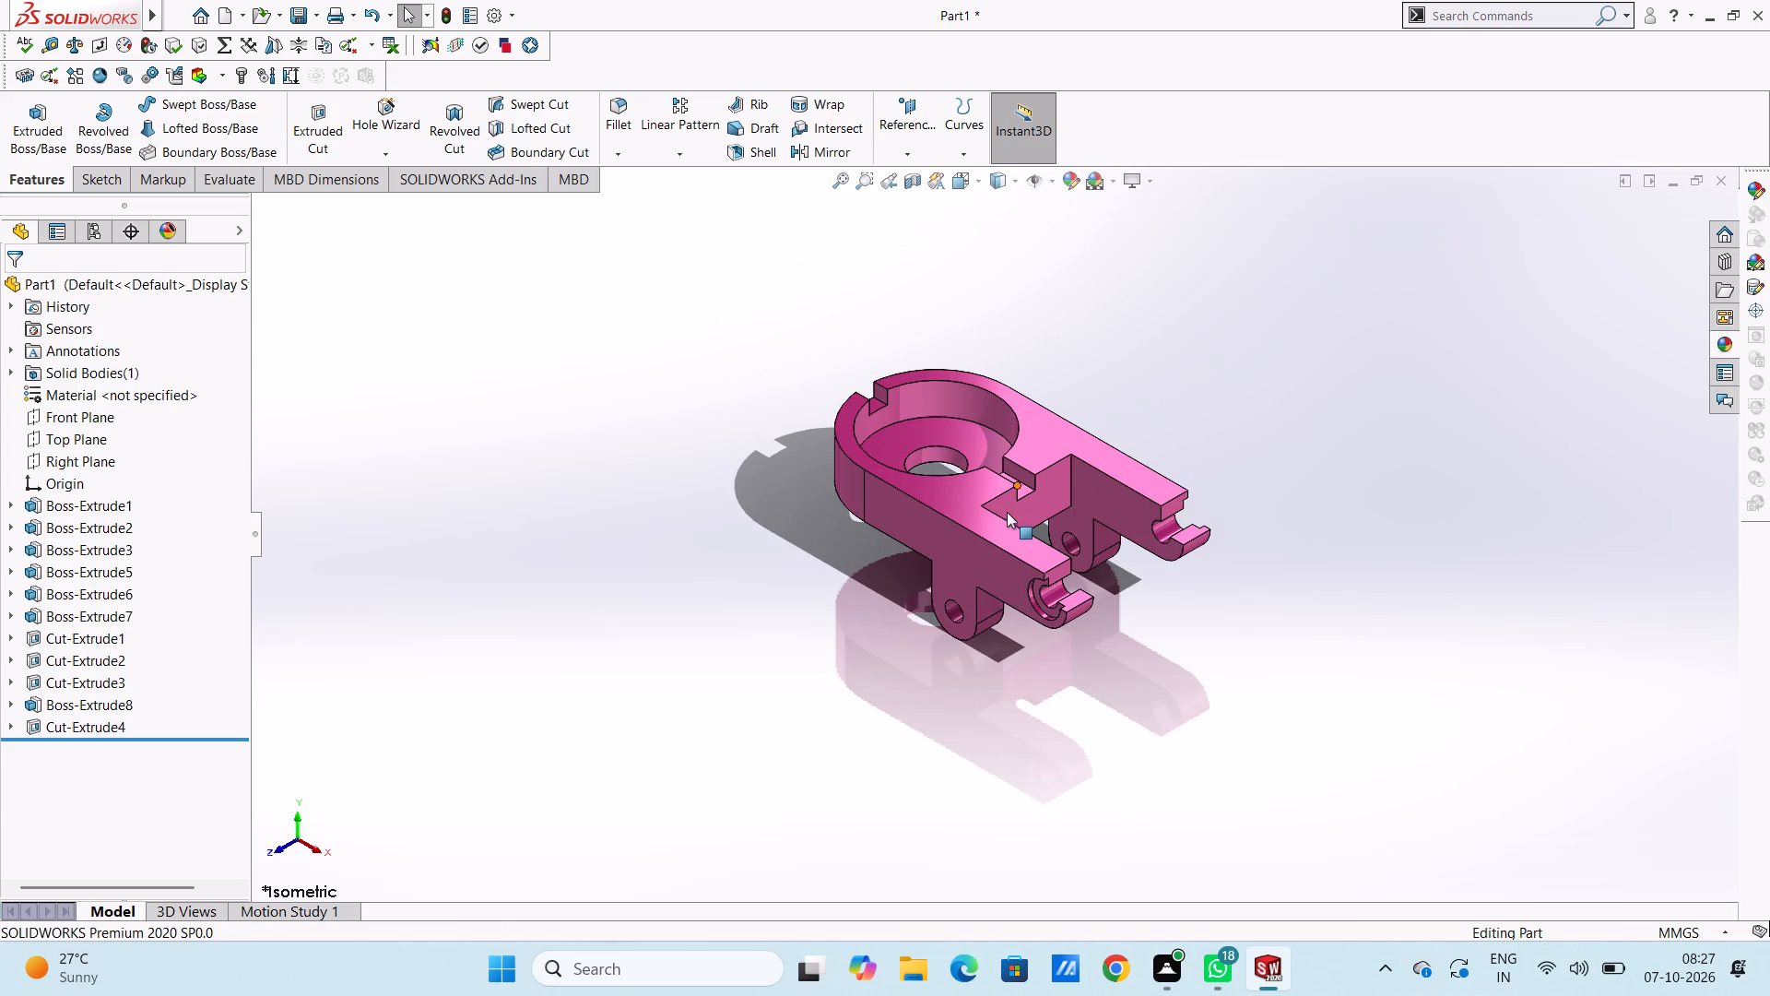
# Give the flat side face of the front arm's lug a separate teal colour of RGB 0, 117, 141.
pyautogui.click(984, 615)
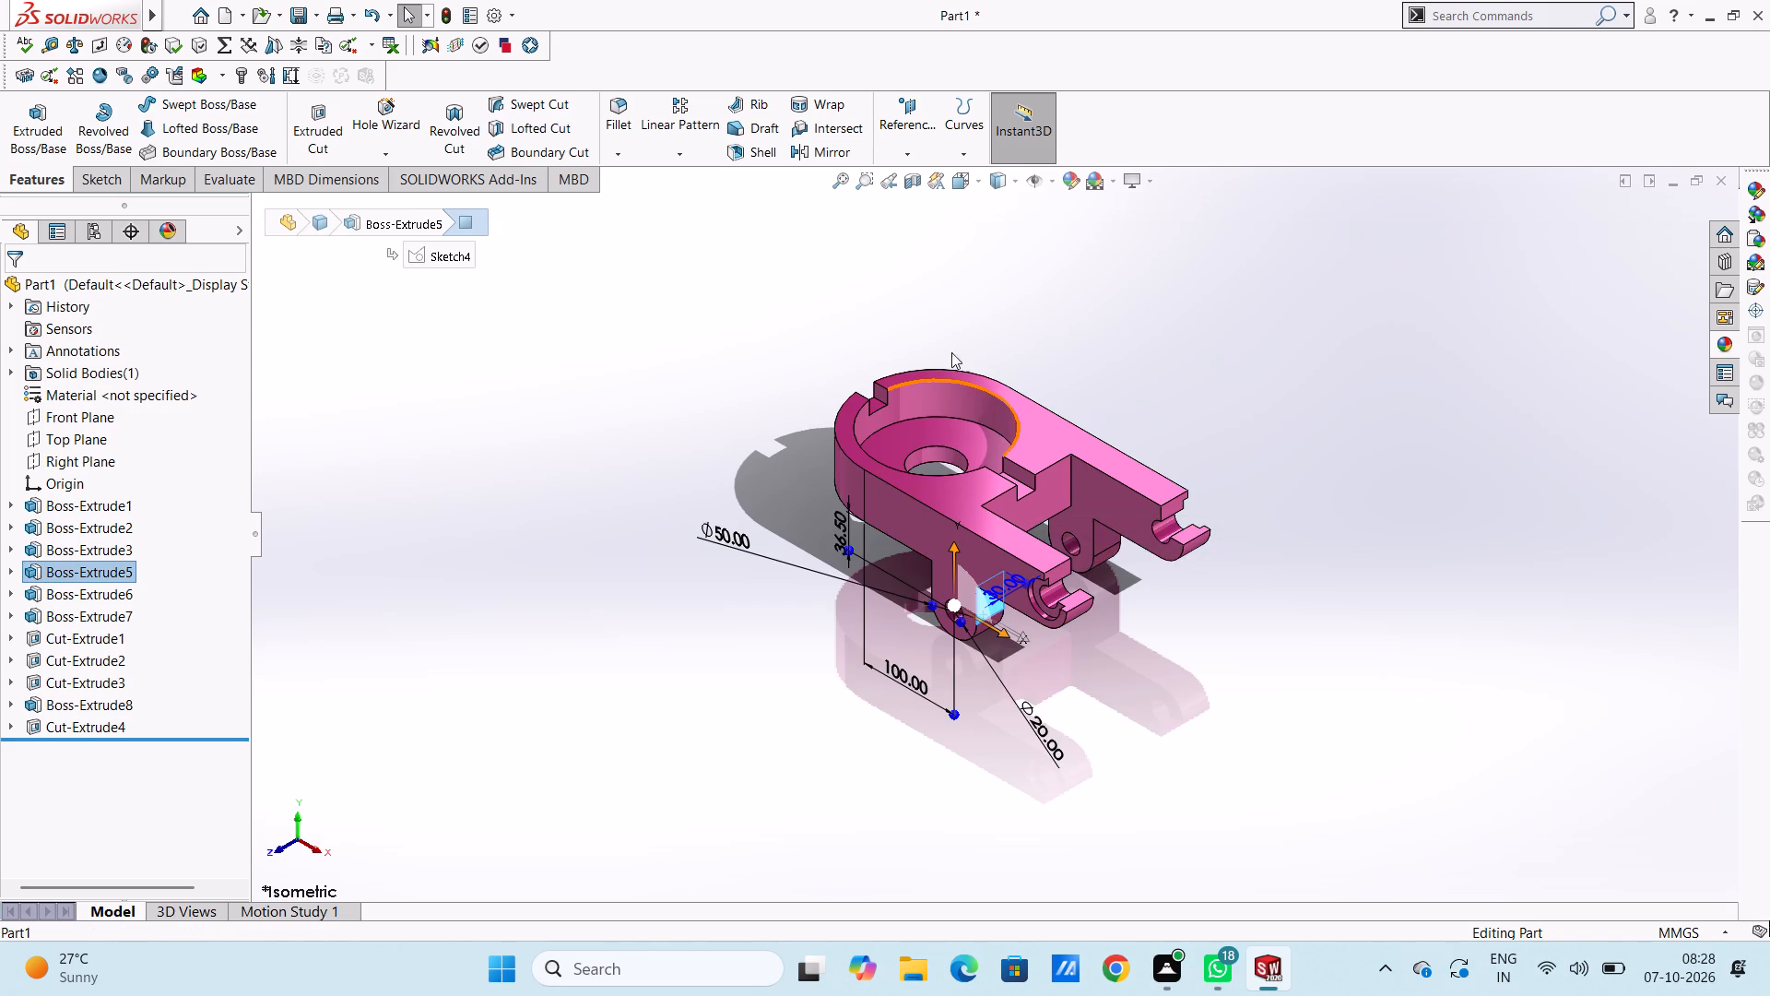
pyautogui.click(1069, 184)
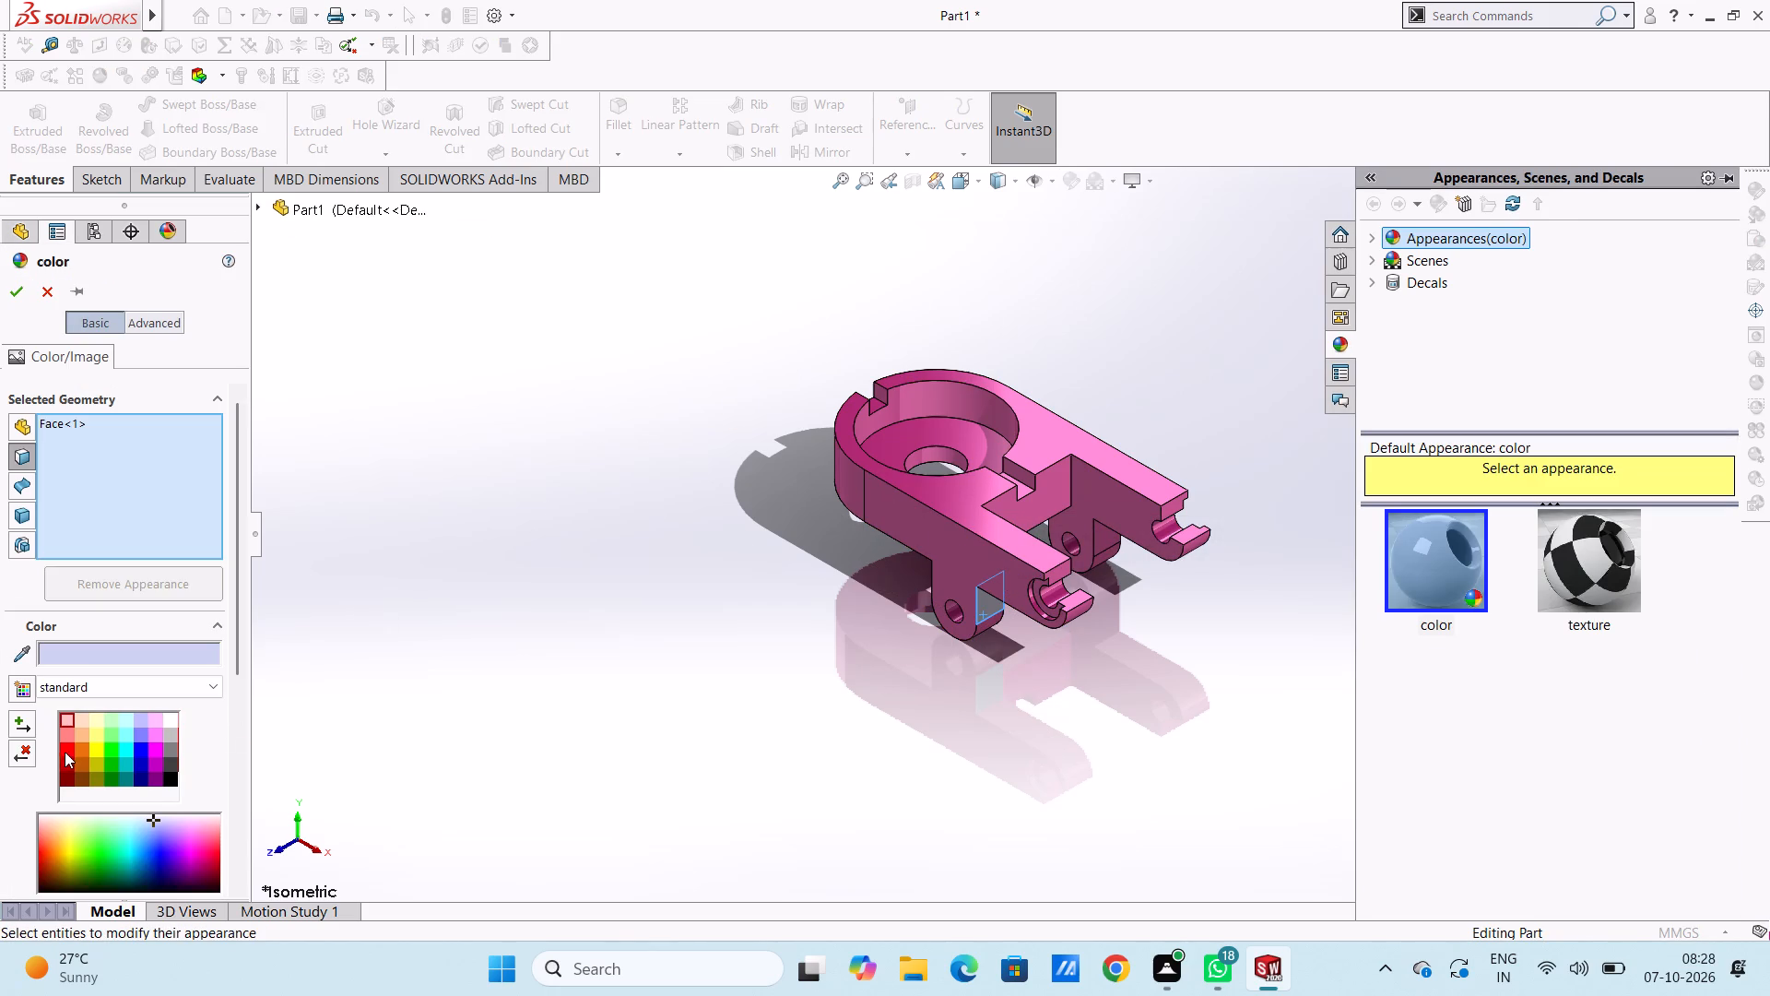
pyautogui.click(80, 739)
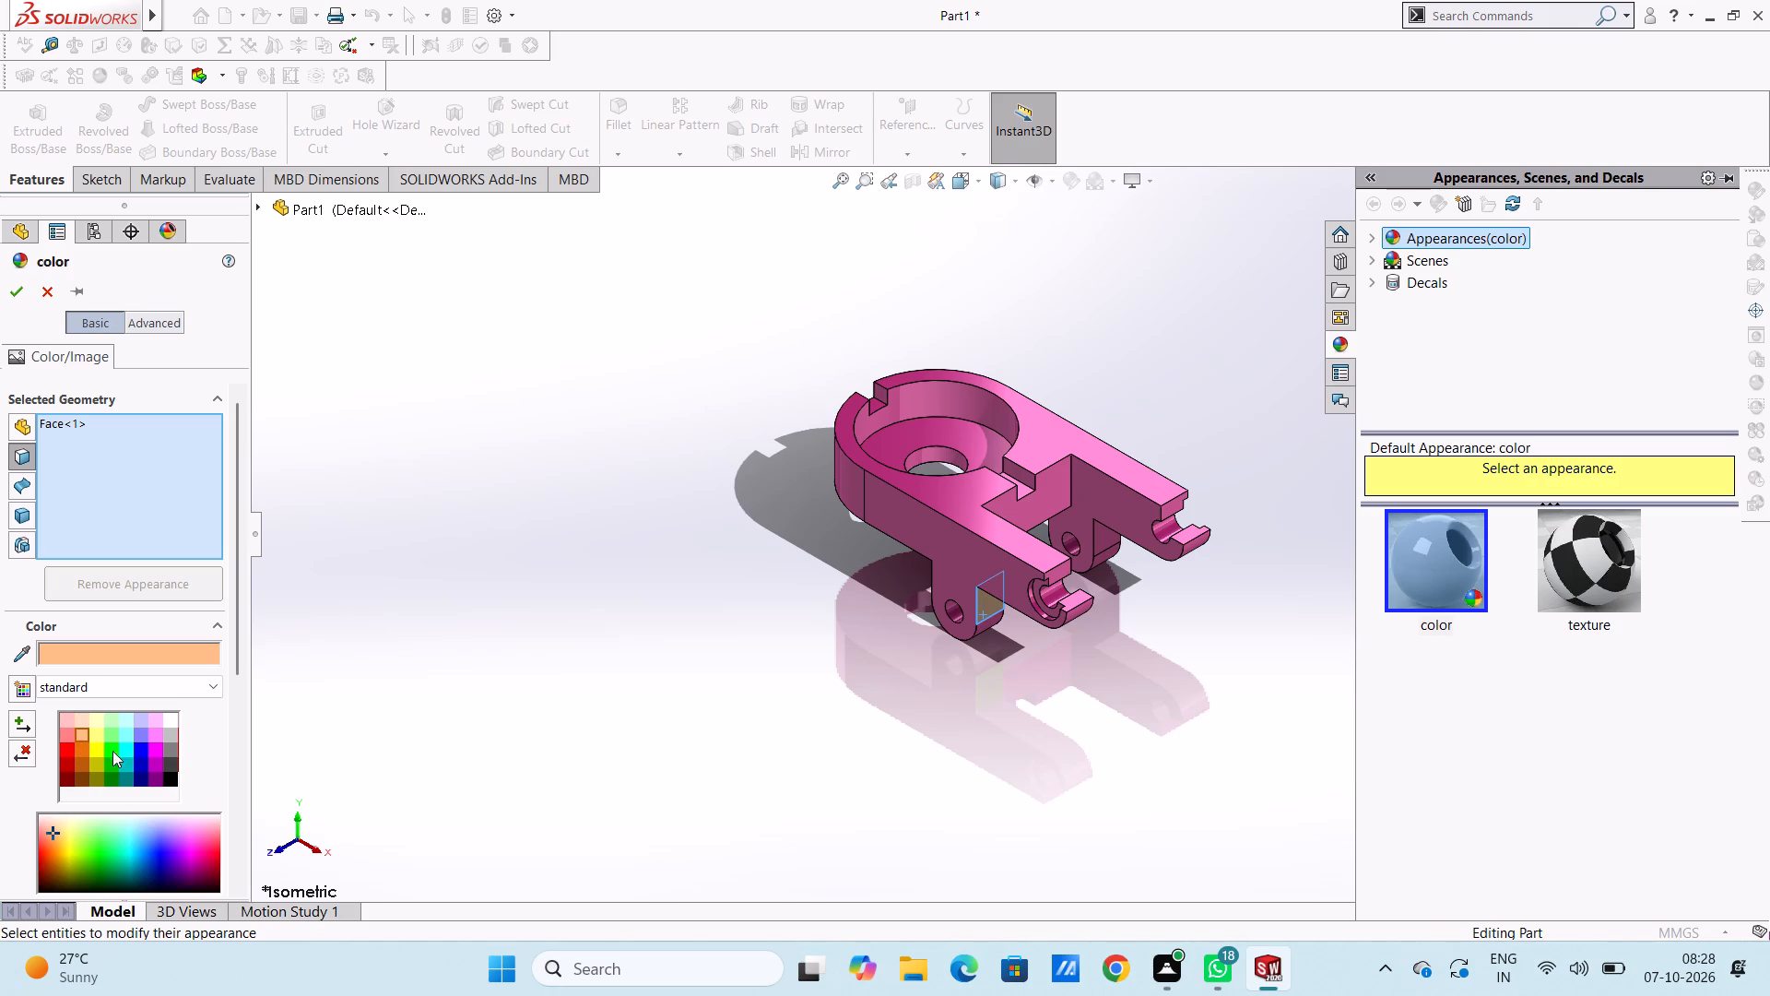
pyautogui.click(124, 746)
pyautogui.click(103, 751)
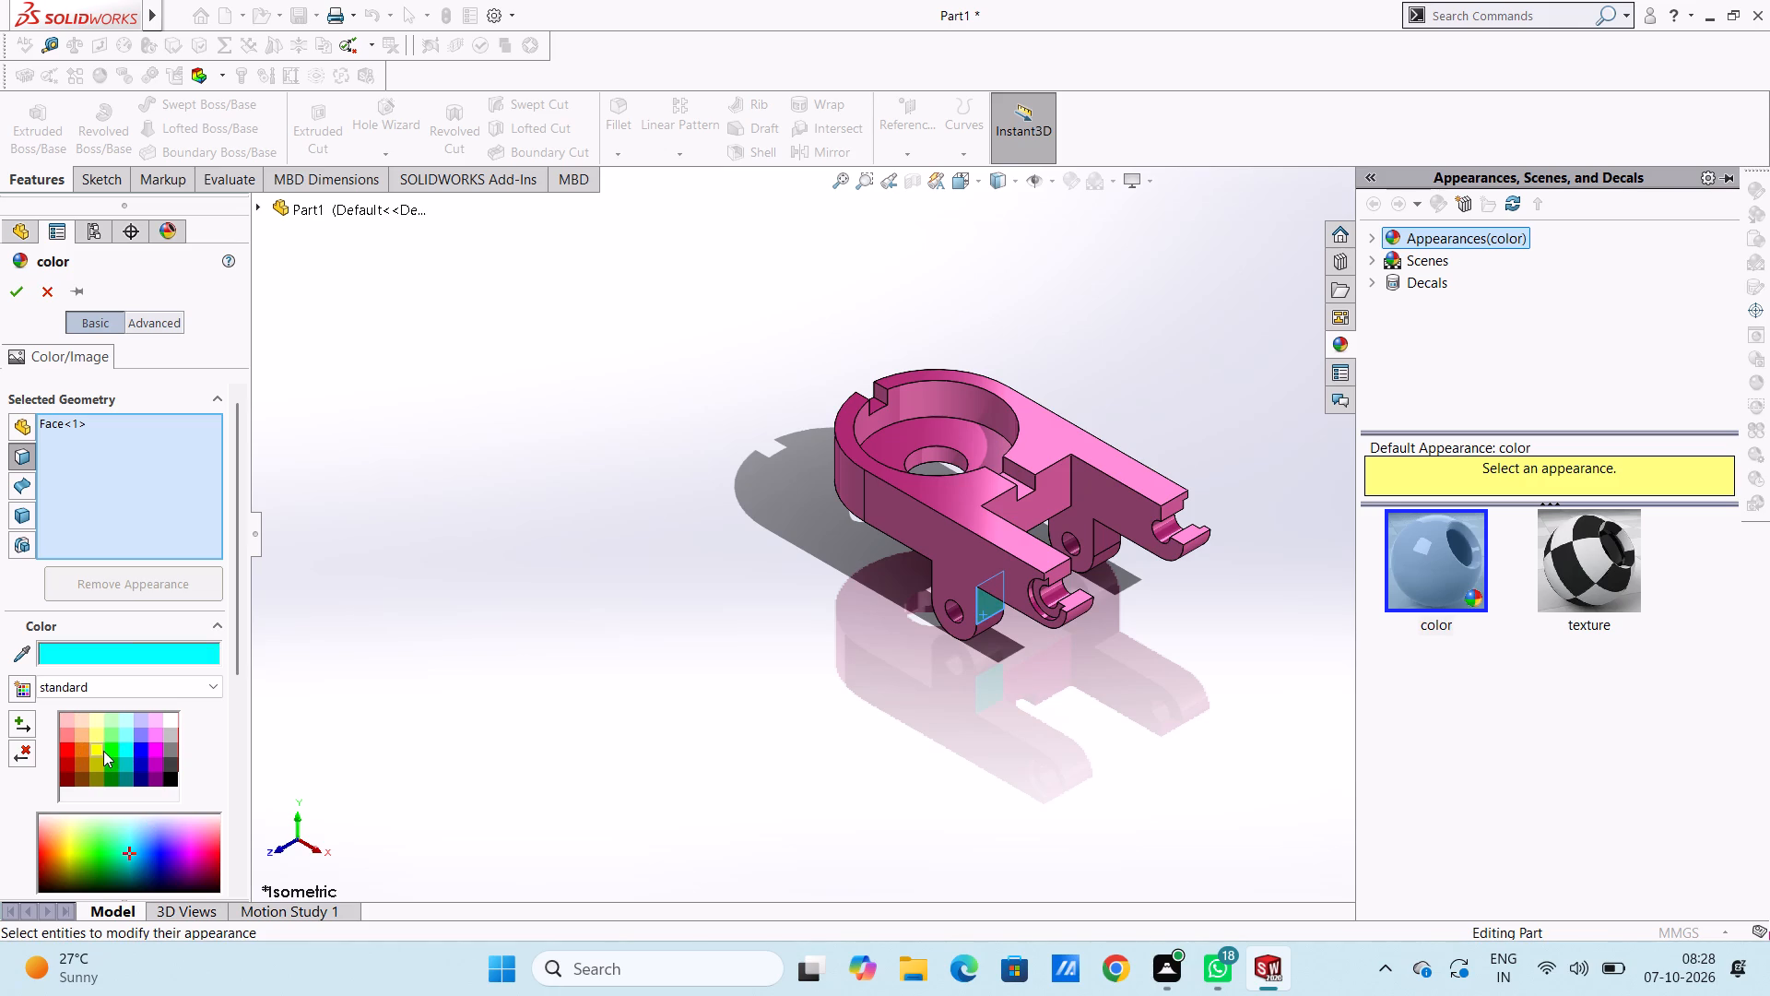
pyautogui.click(106, 751)
pyautogui.scroll(-1, 122, 752)
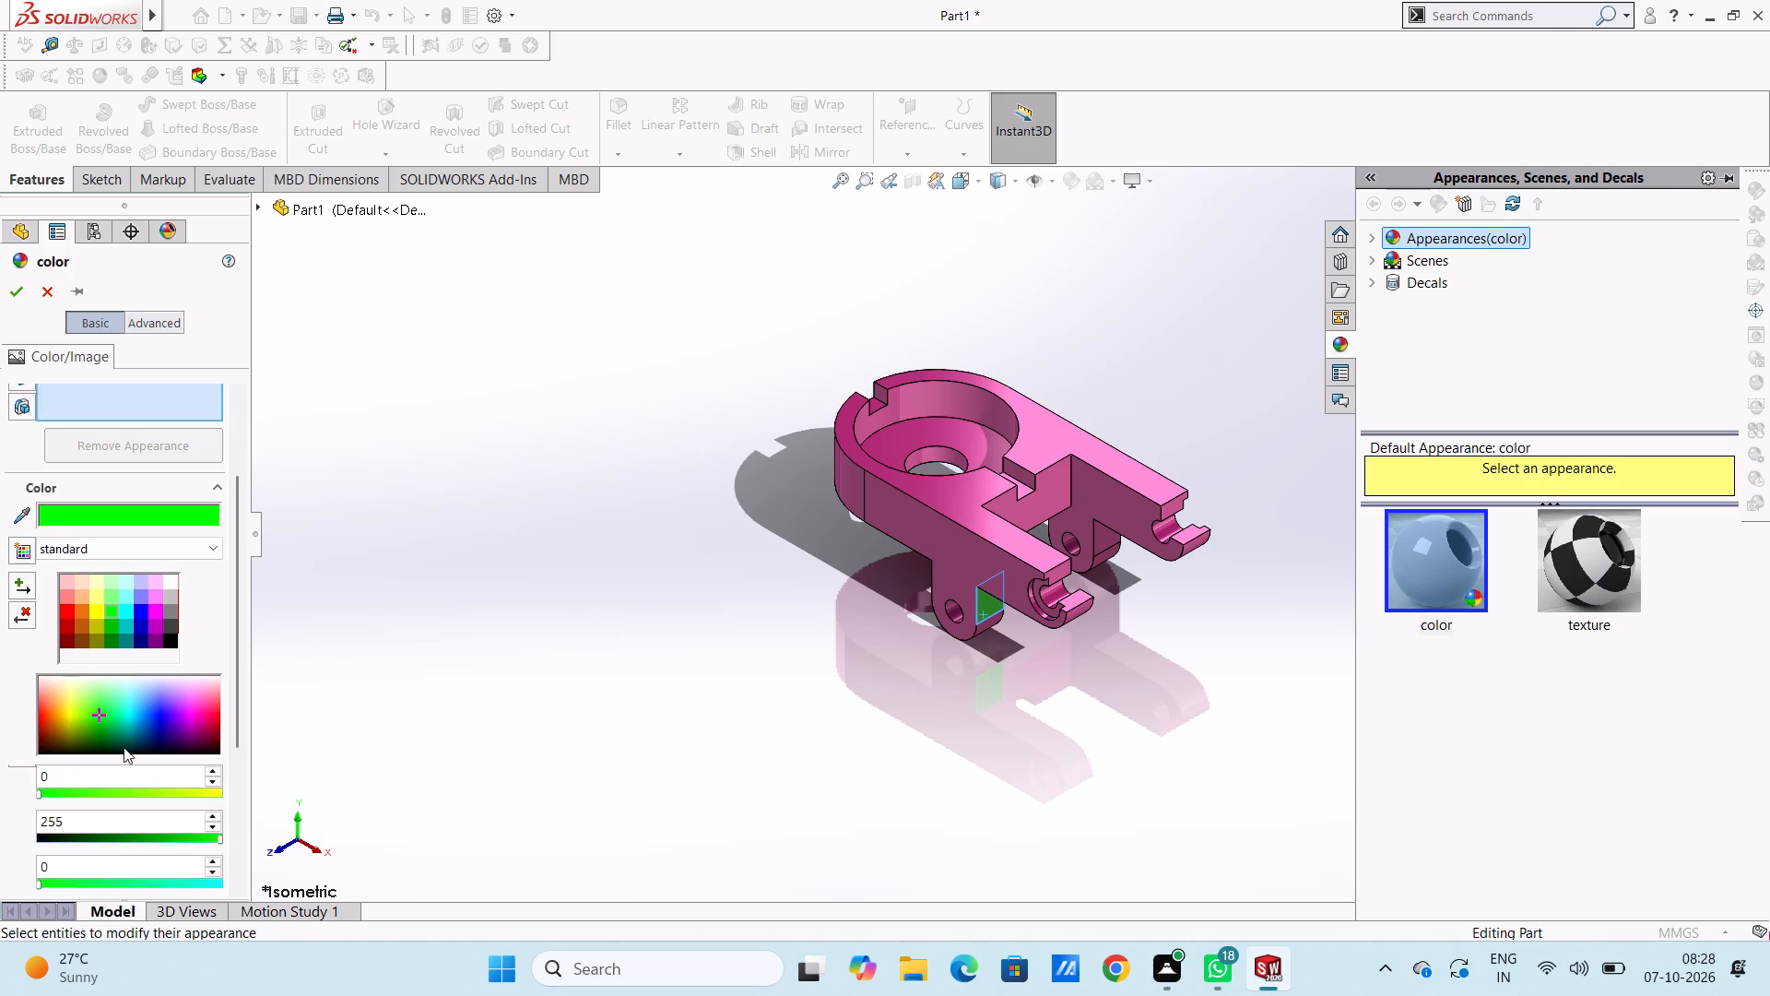
pyautogui.scroll(-2, 134, 717)
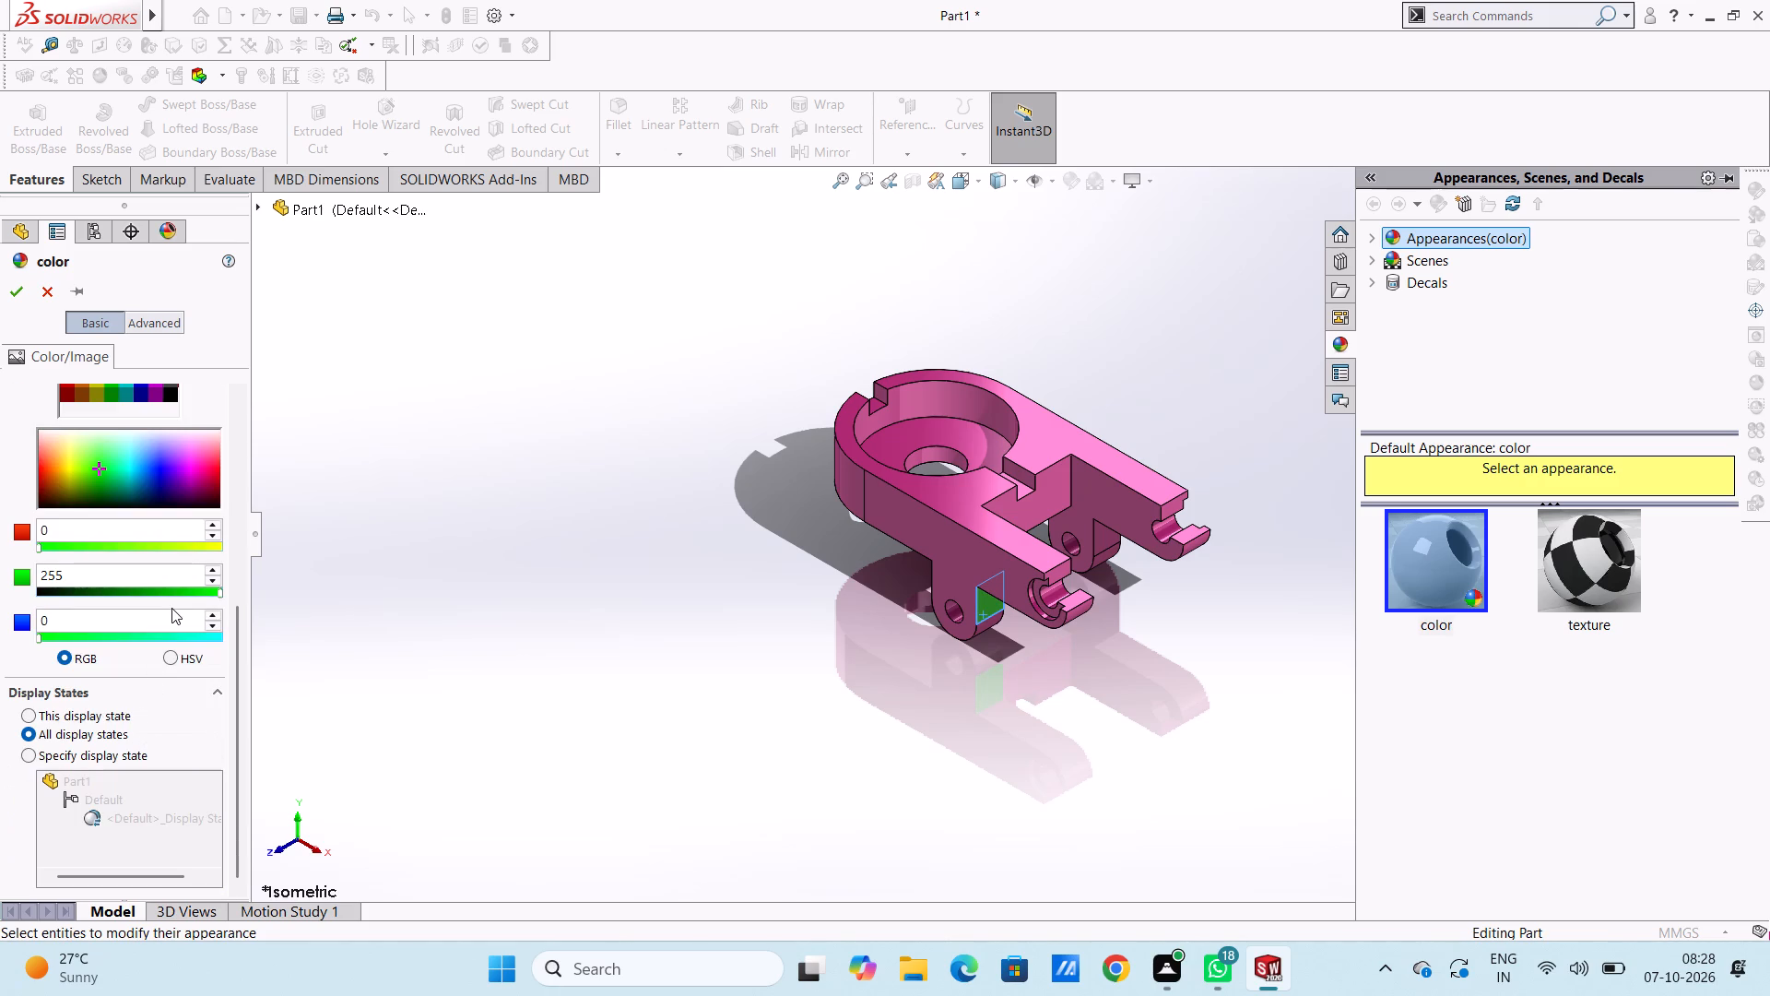
pyautogui.click(171, 640)
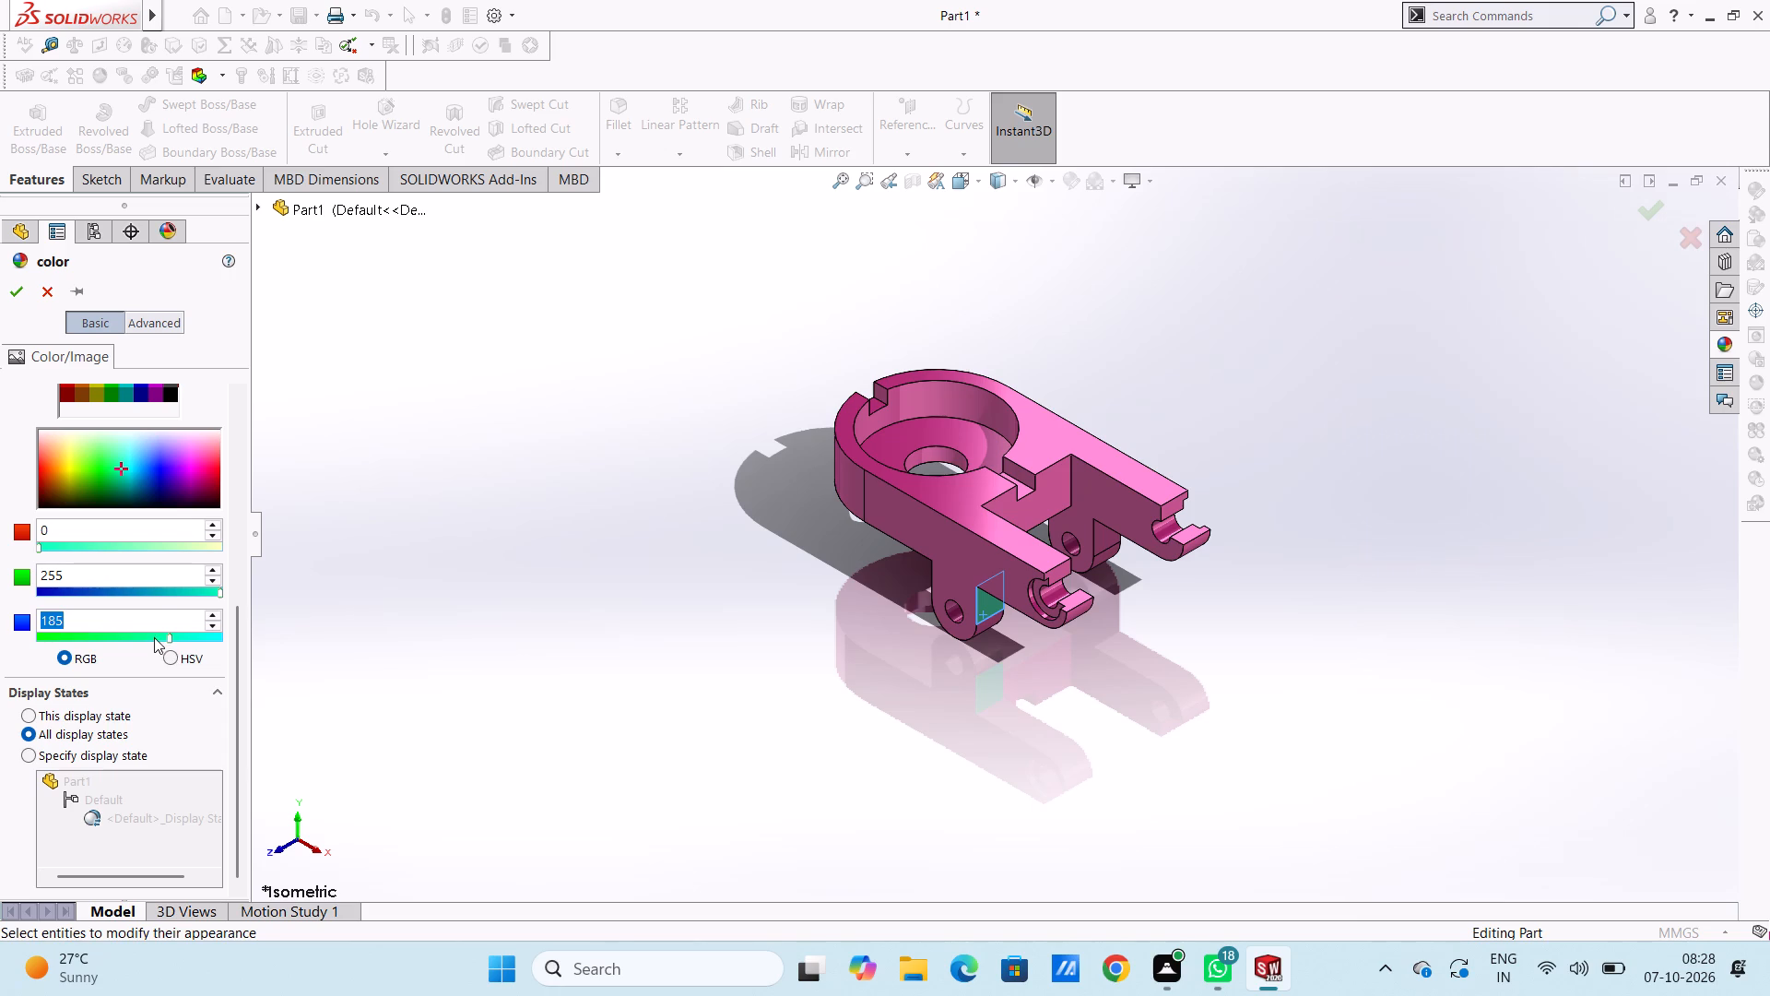
pyautogui.click(139, 635)
pyautogui.click(87, 590)
pyautogui.click(92, 585)
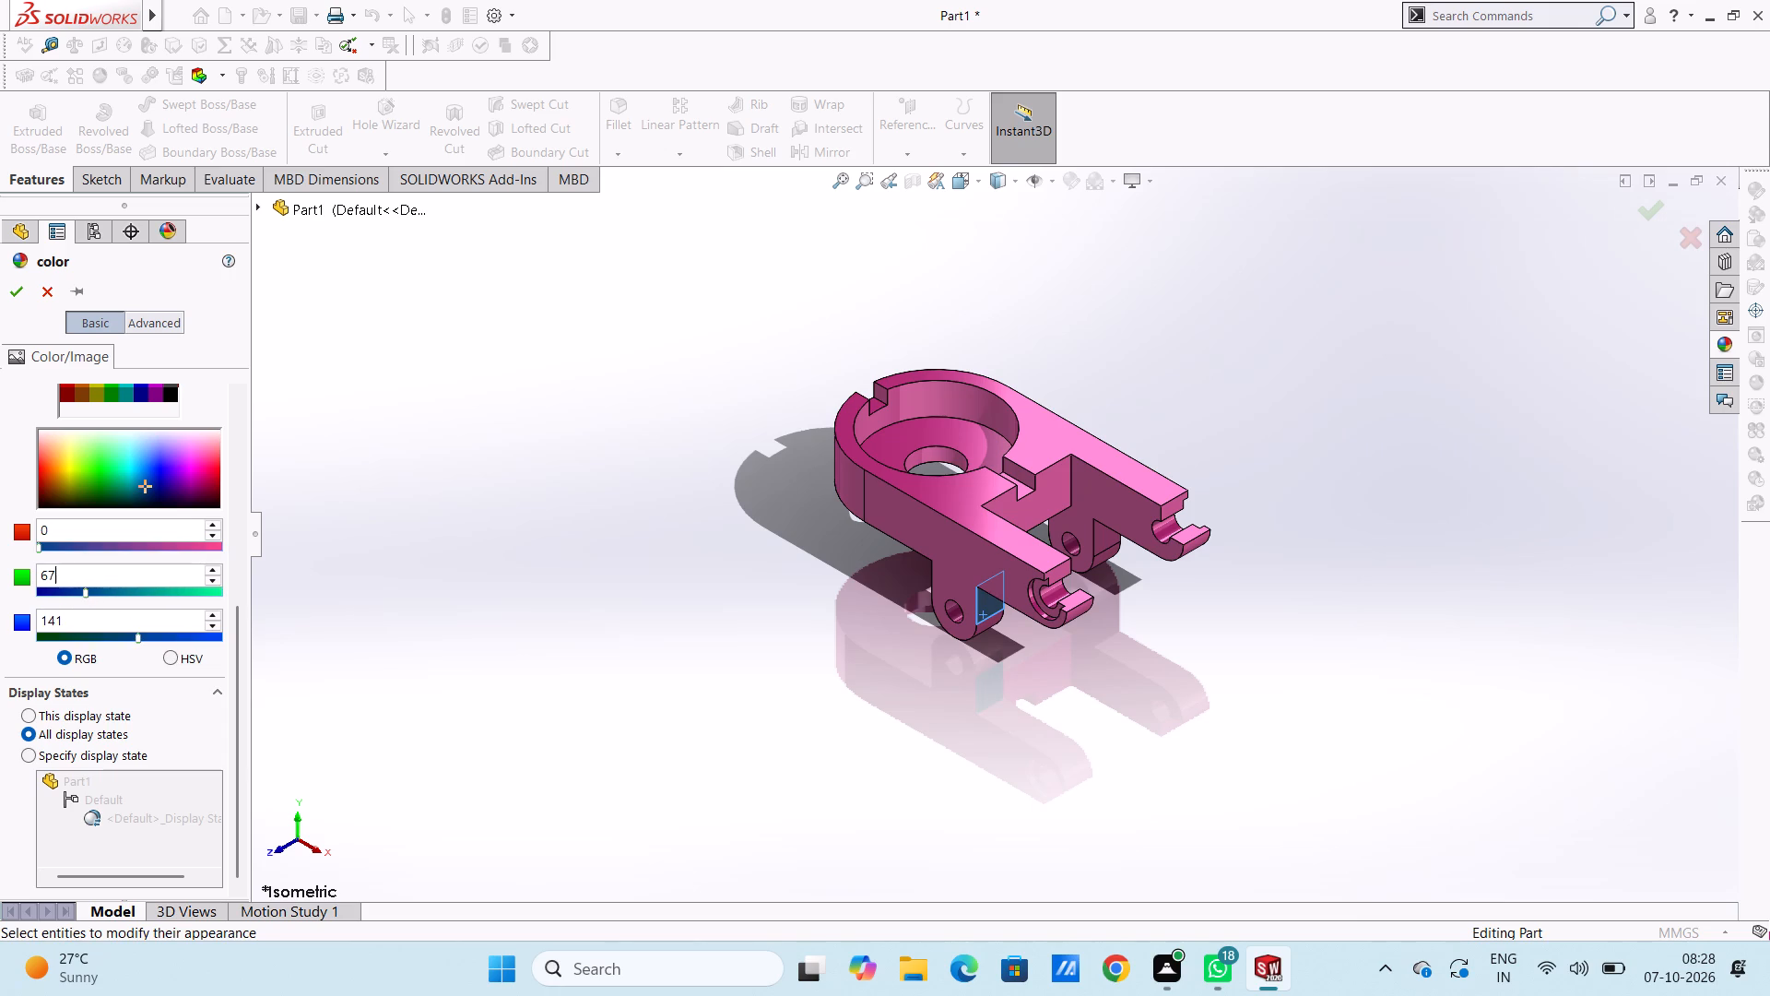
pyautogui.click(105, 590)
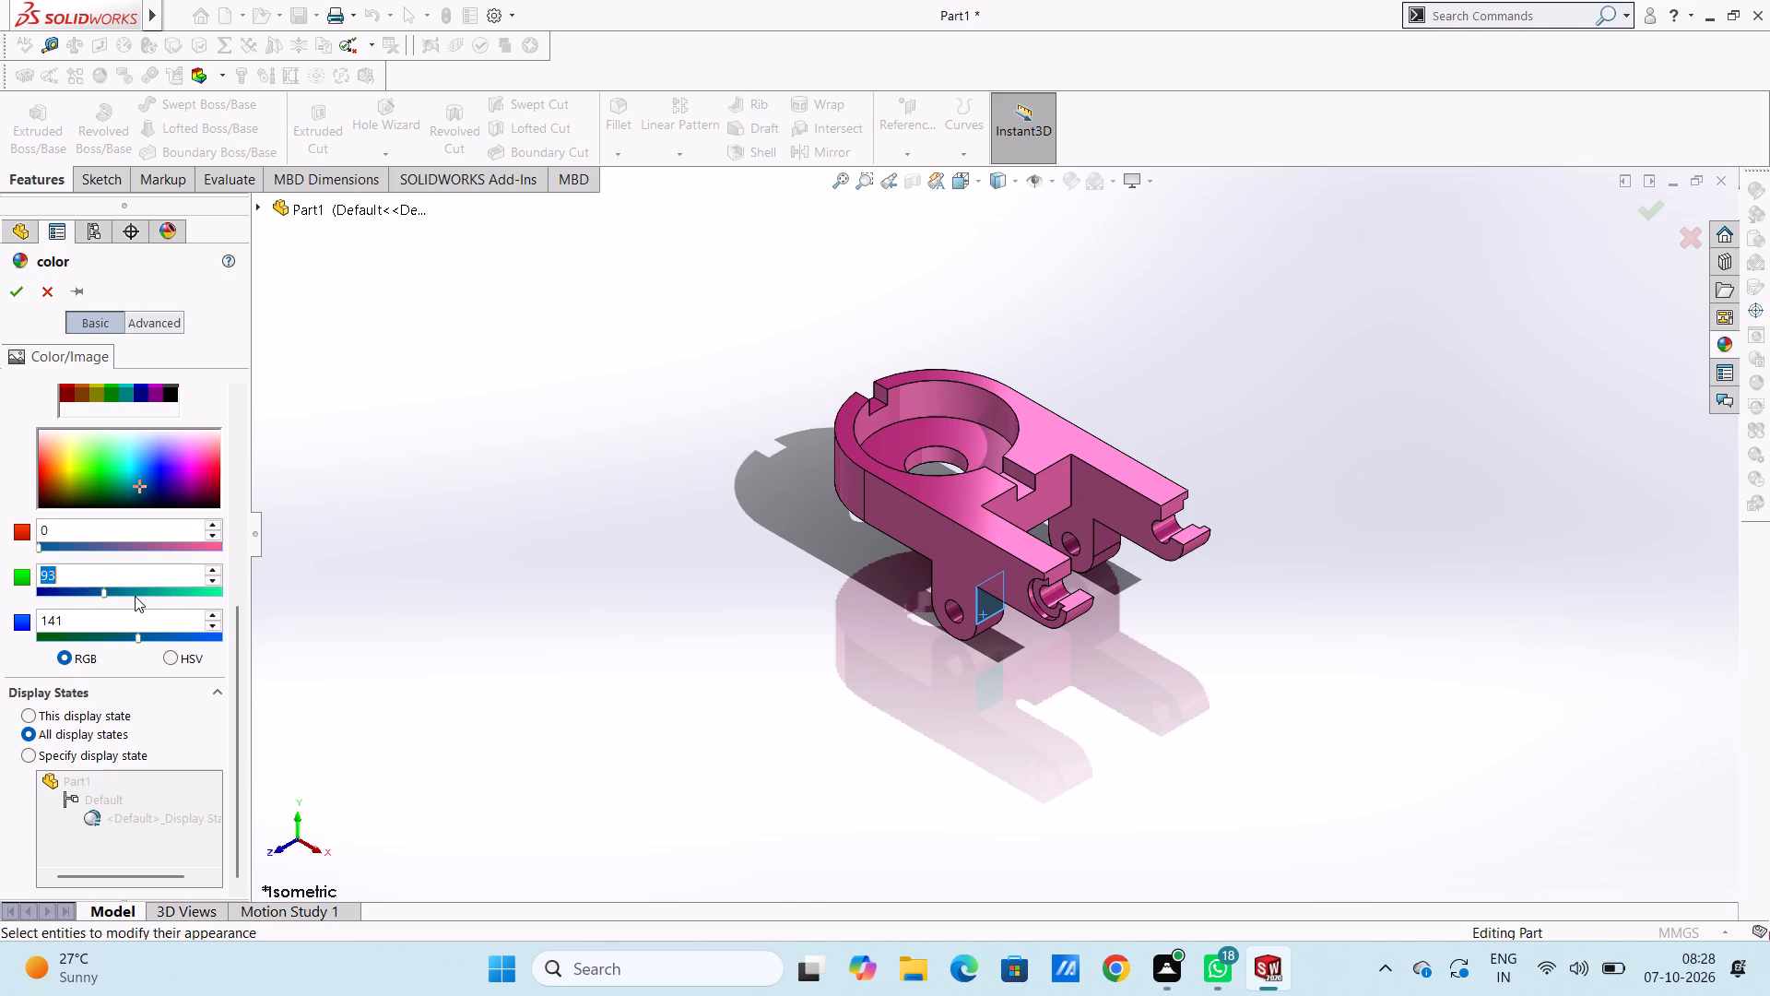
pyautogui.click(123, 588)
# Apply the same teal colour to the rounded bottom and the ring-side flat face of the front arm's lug.
pyautogui.scroll(-6, 1017, 668)
pyautogui.click(910, 476)
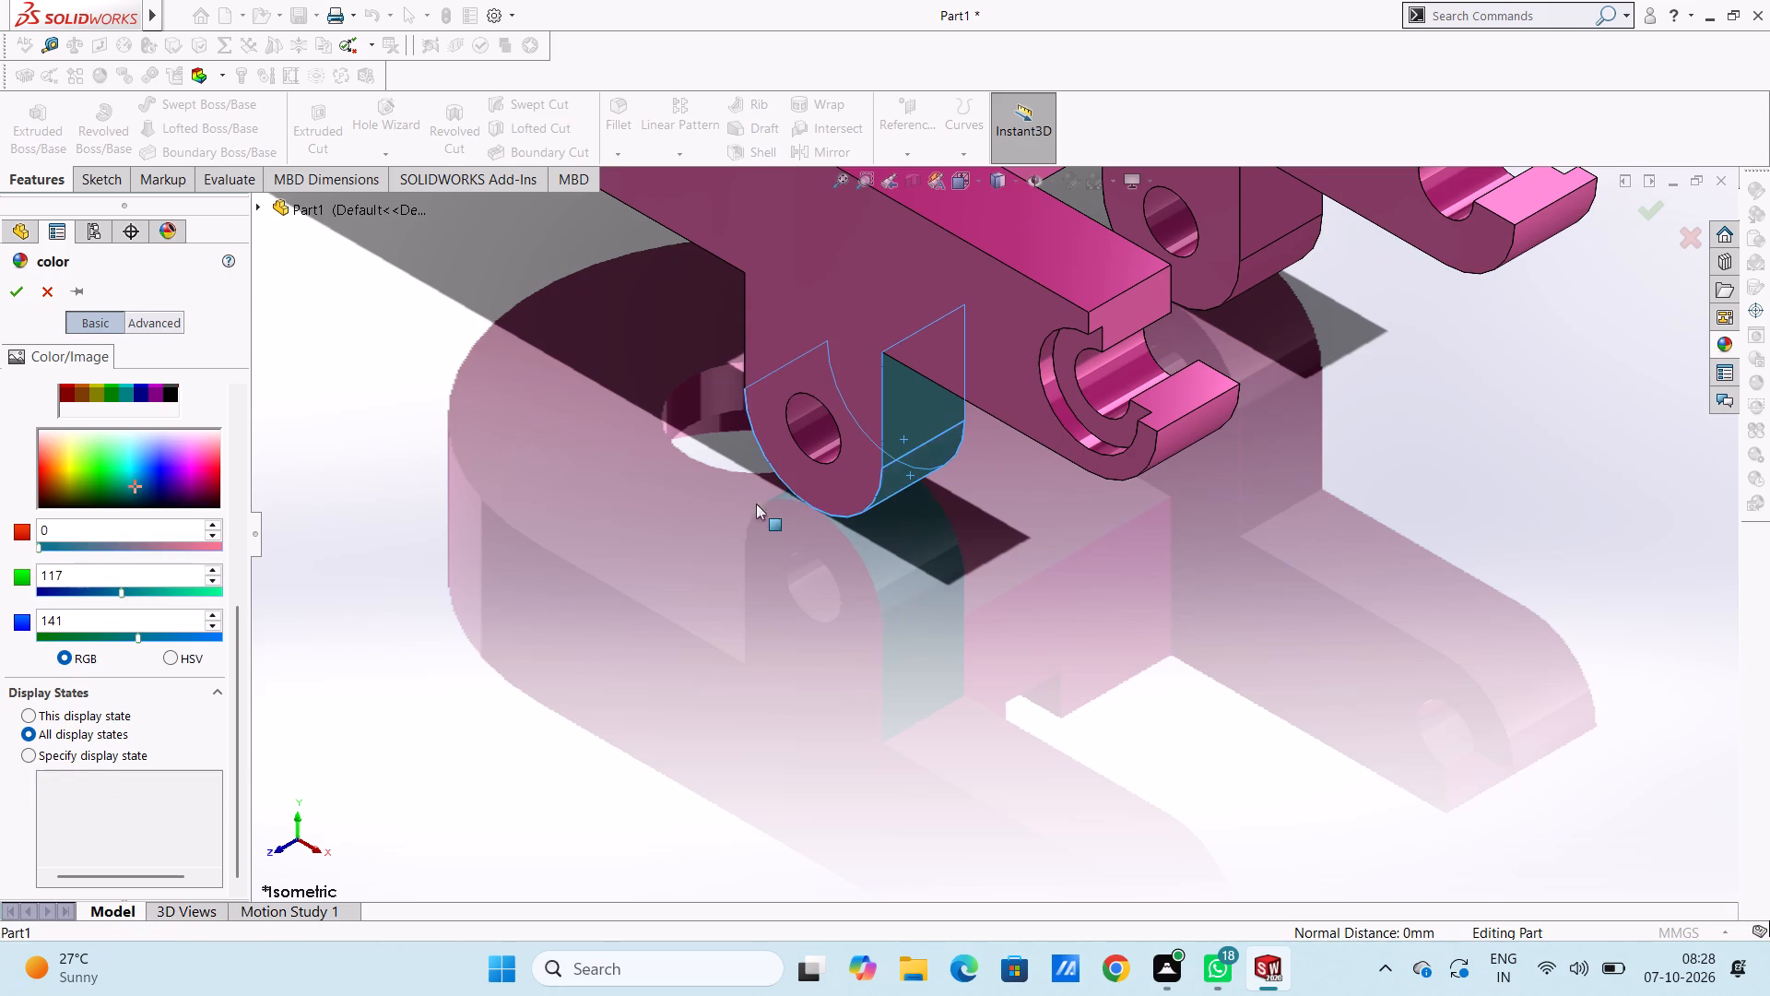
pyautogui.moveTo(620, 472); pyautogui.dragTo(800, 598, button='middle')
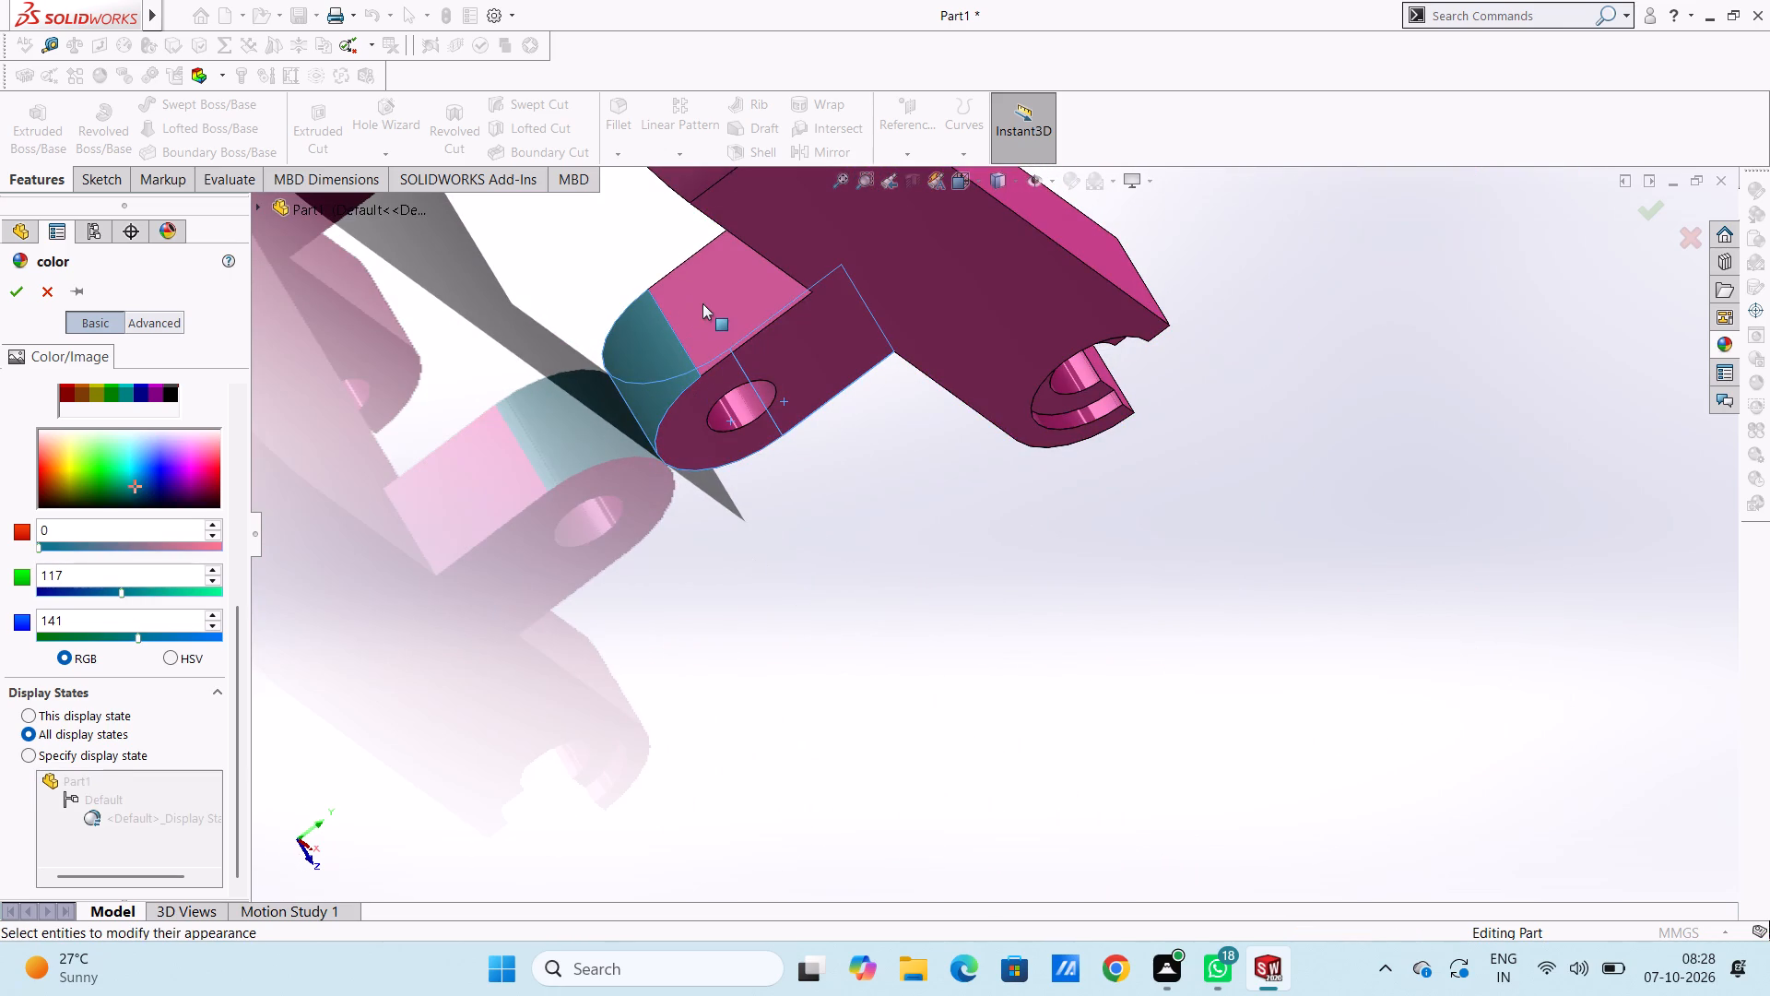
pyautogui.click(702, 303)
pyautogui.scroll(1, 1039, 609)
pyautogui.moveTo(1038, 609); pyautogui.dragTo(930, 497, button='middle')
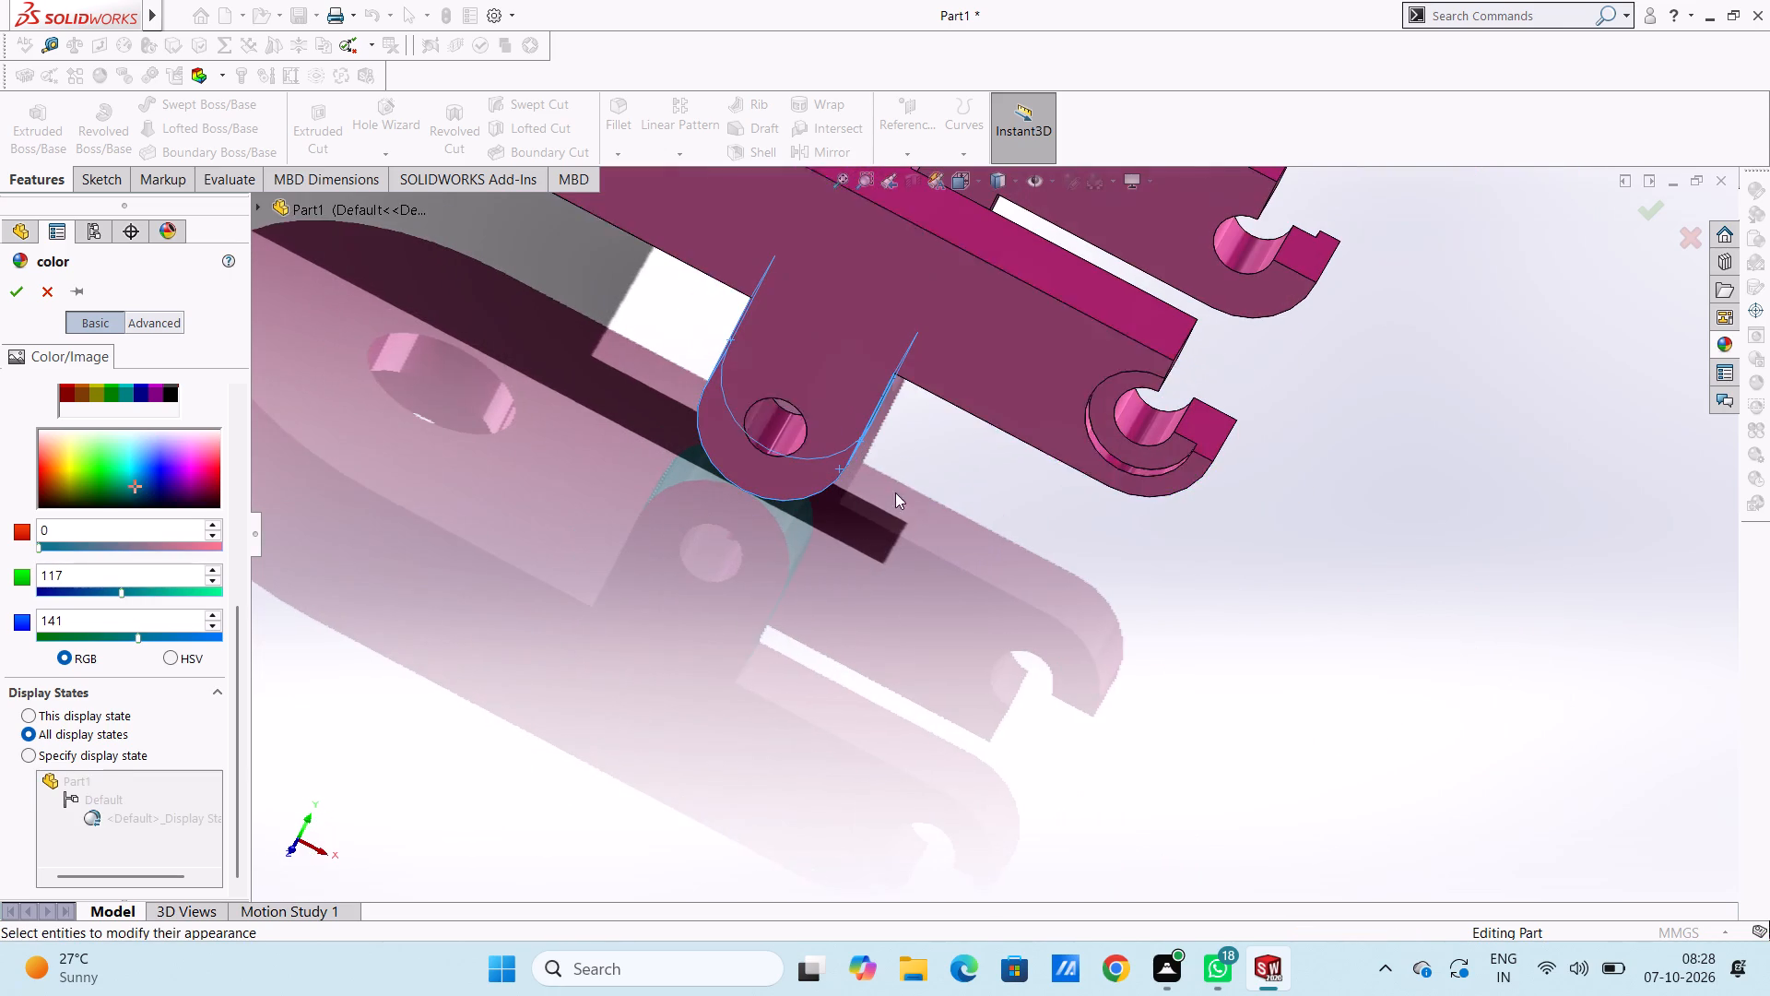
pyautogui.click(793, 380)
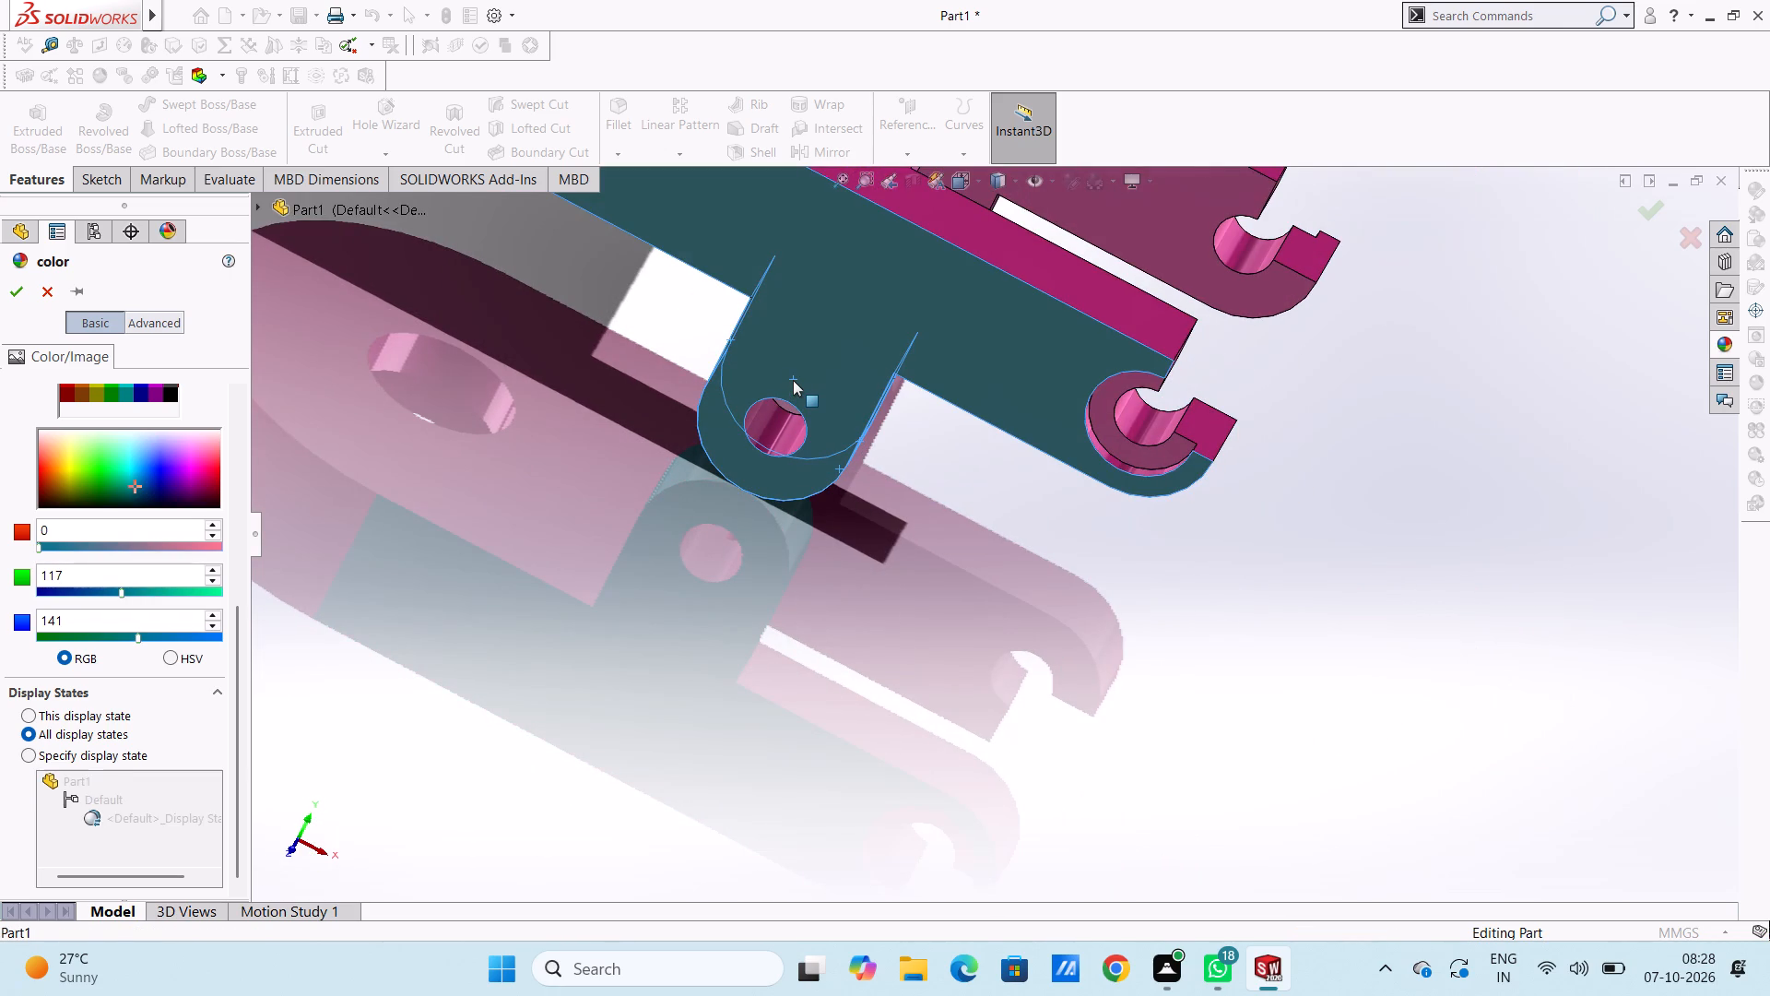
pyautogui.click(793, 380)
# Add the inner side faces of the front arm and the back arm to the teal-coloured faces.
pyautogui.moveTo(920, 541); pyautogui.dragTo(796, 393, button='middle')
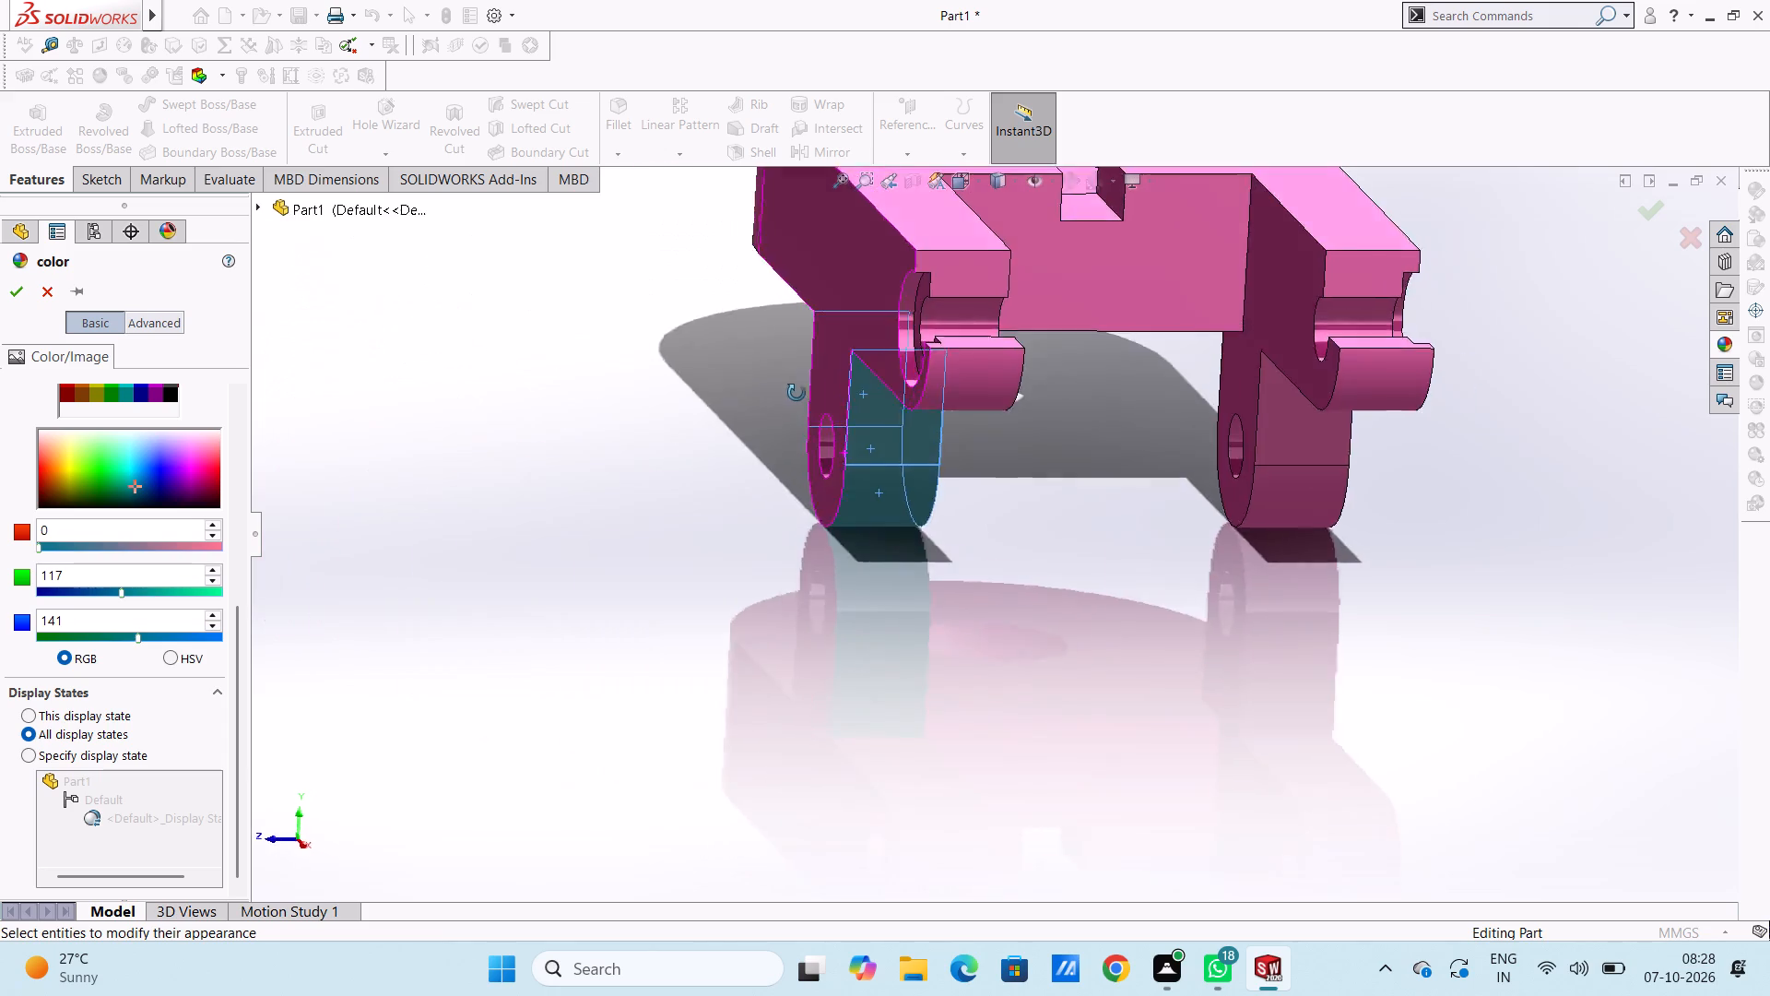
pyautogui.moveTo(796, 393); pyautogui.dragTo(660, 373, button='middle')
pyautogui.moveTo(681, 385); pyautogui.dragTo(724, 392, button='middle')
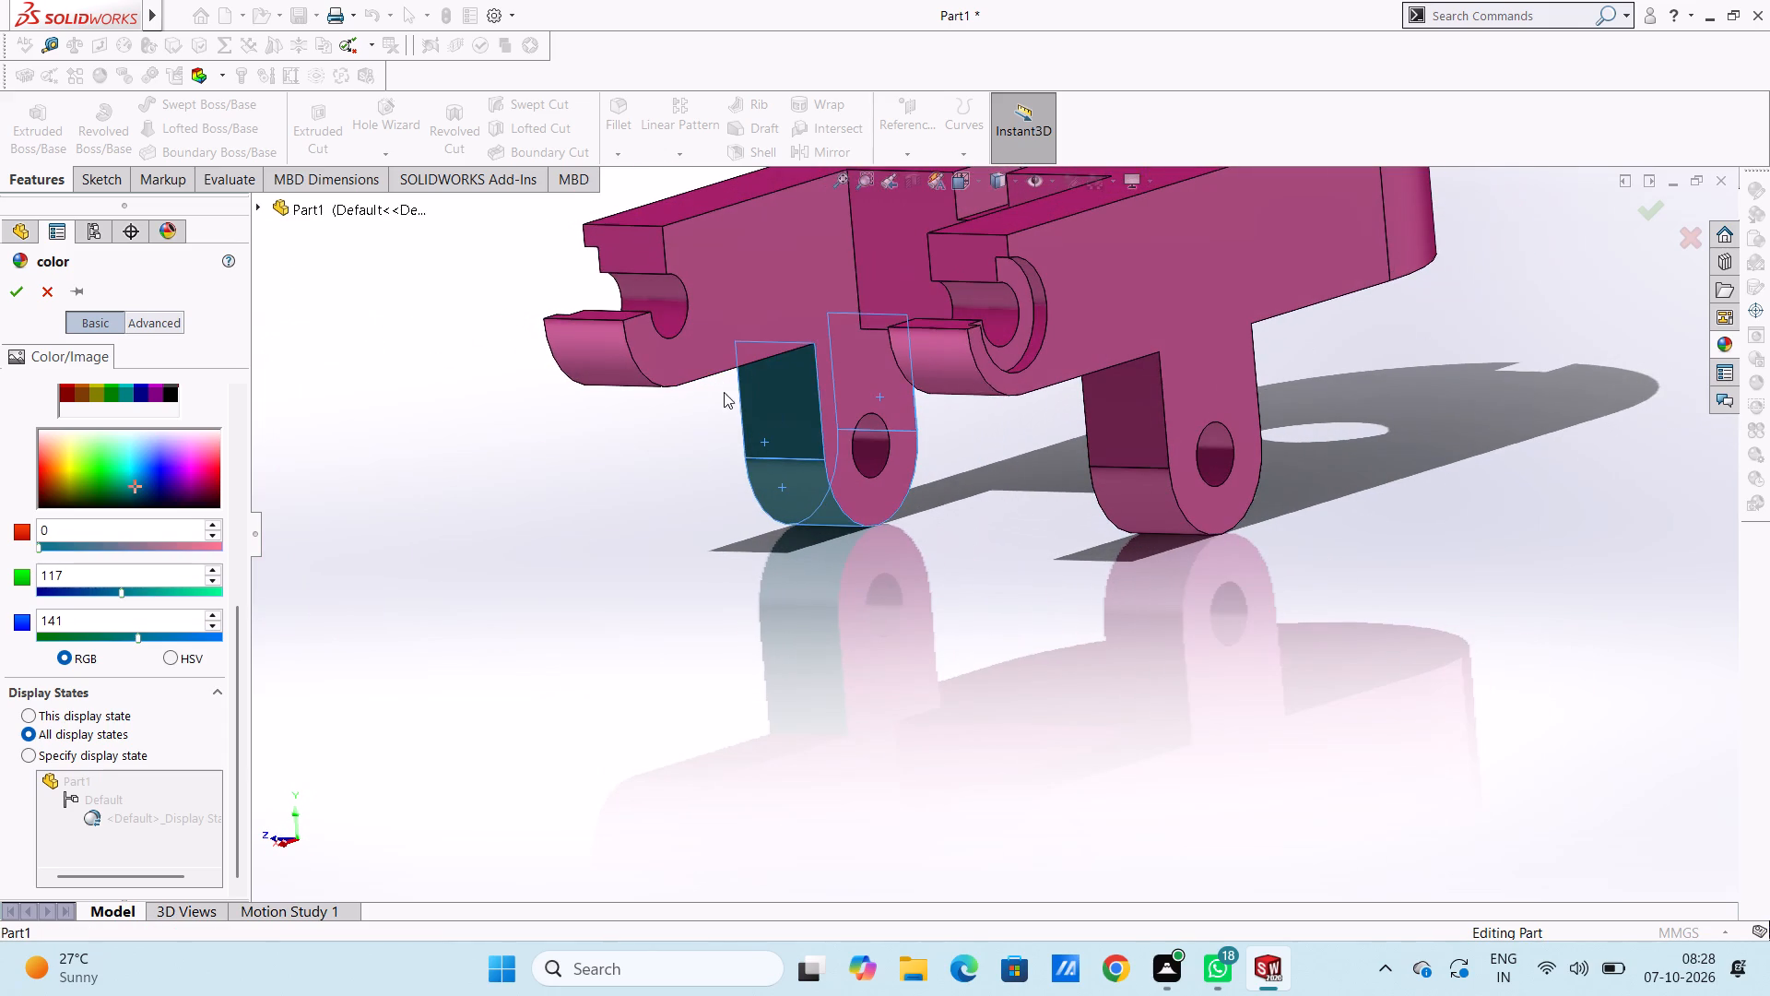
pyautogui.click(848, 386)
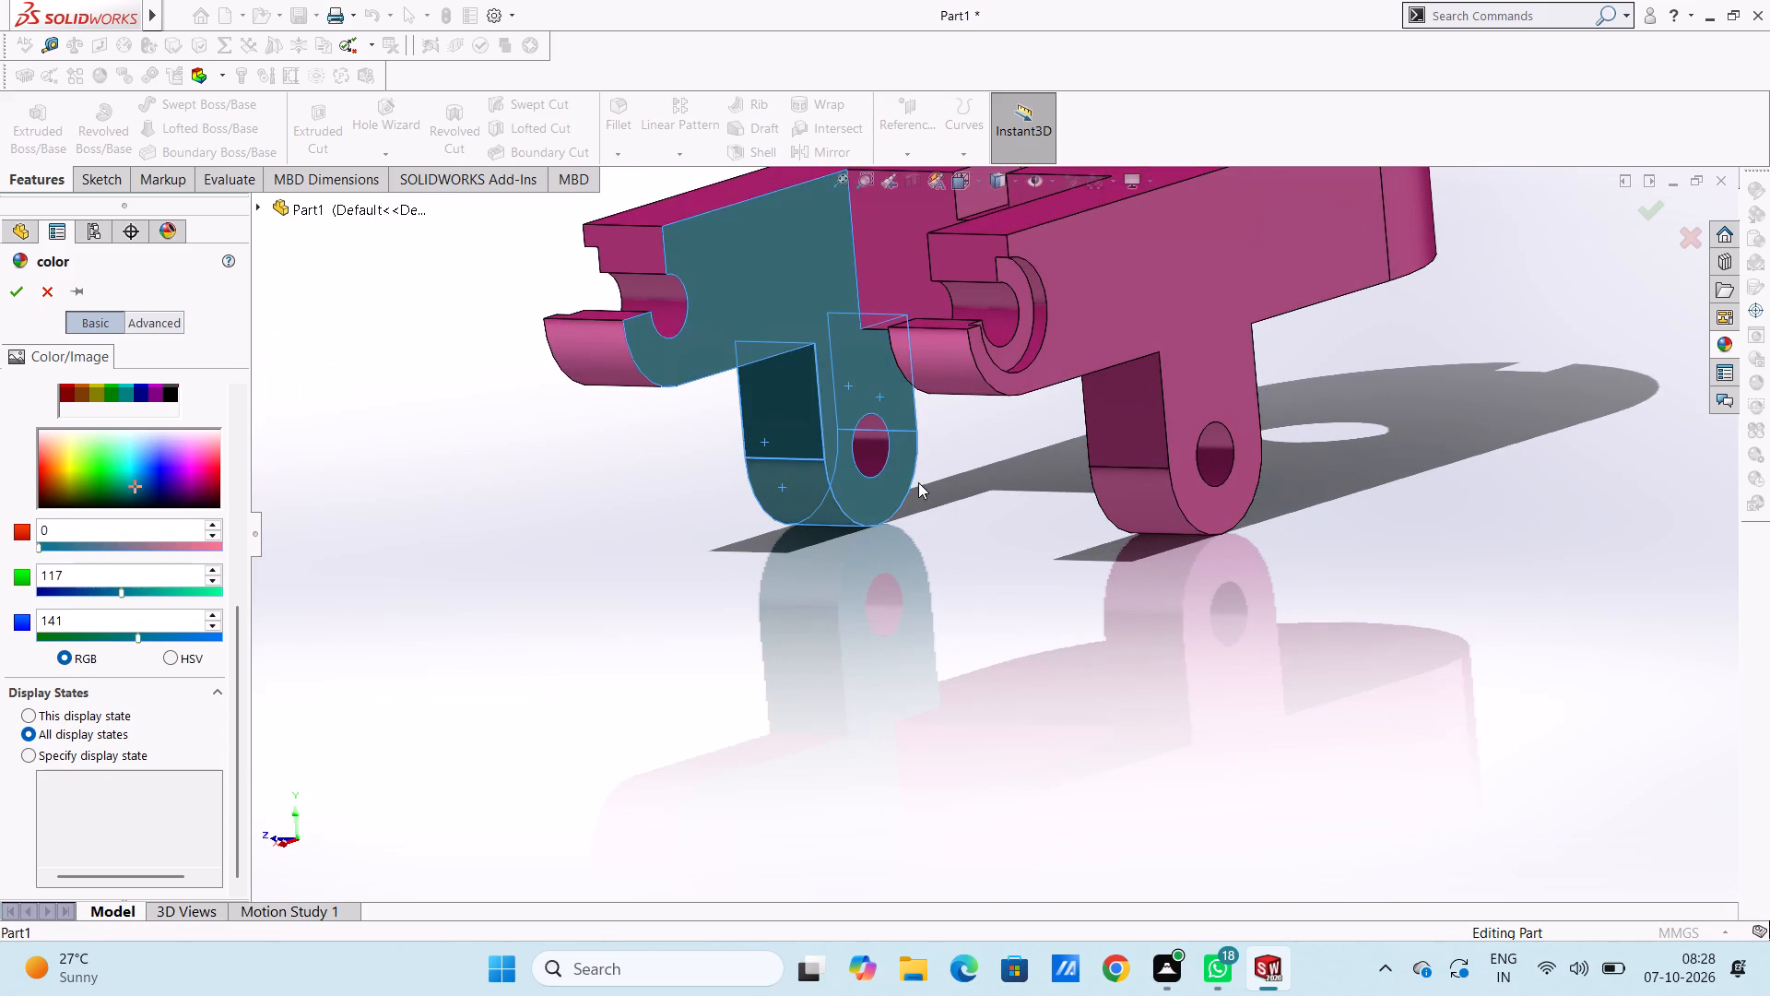
pyautogui.moveTo(935, 488); pyautogui.dragTo(1054, 499, button='middle')
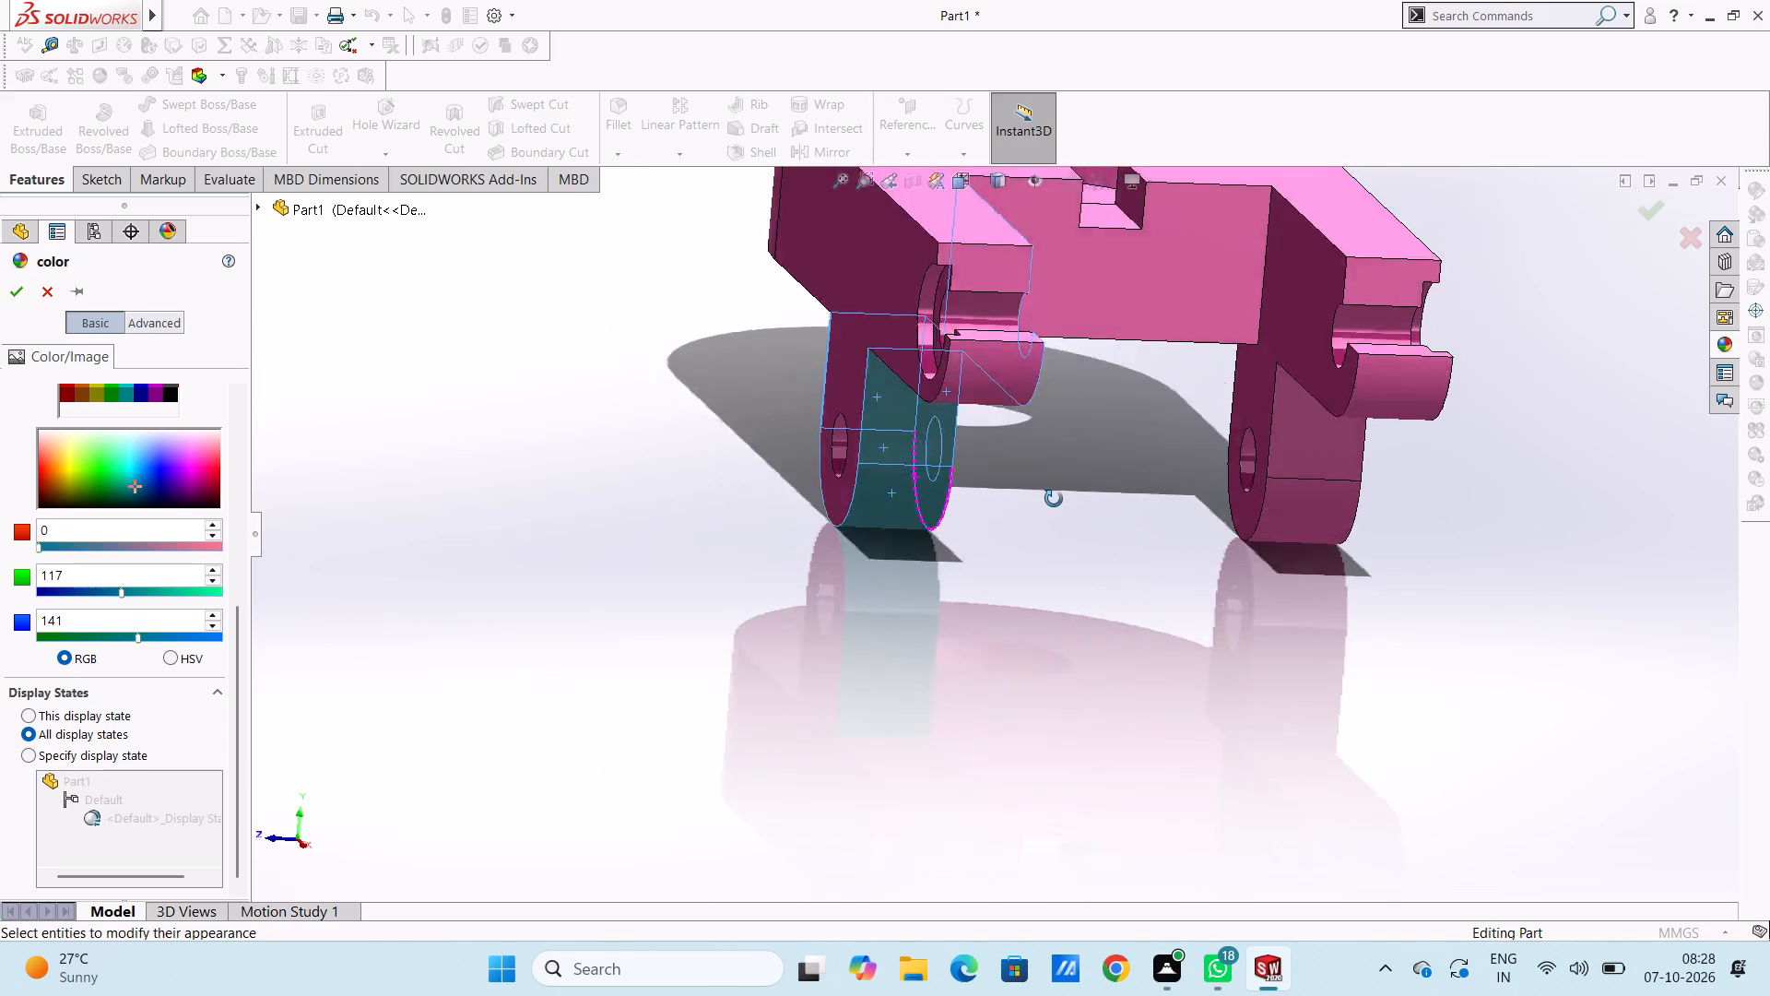
pyautogui.moveTo(1054, 499); pyautogui.dragTo(1064, 510, button='middle')
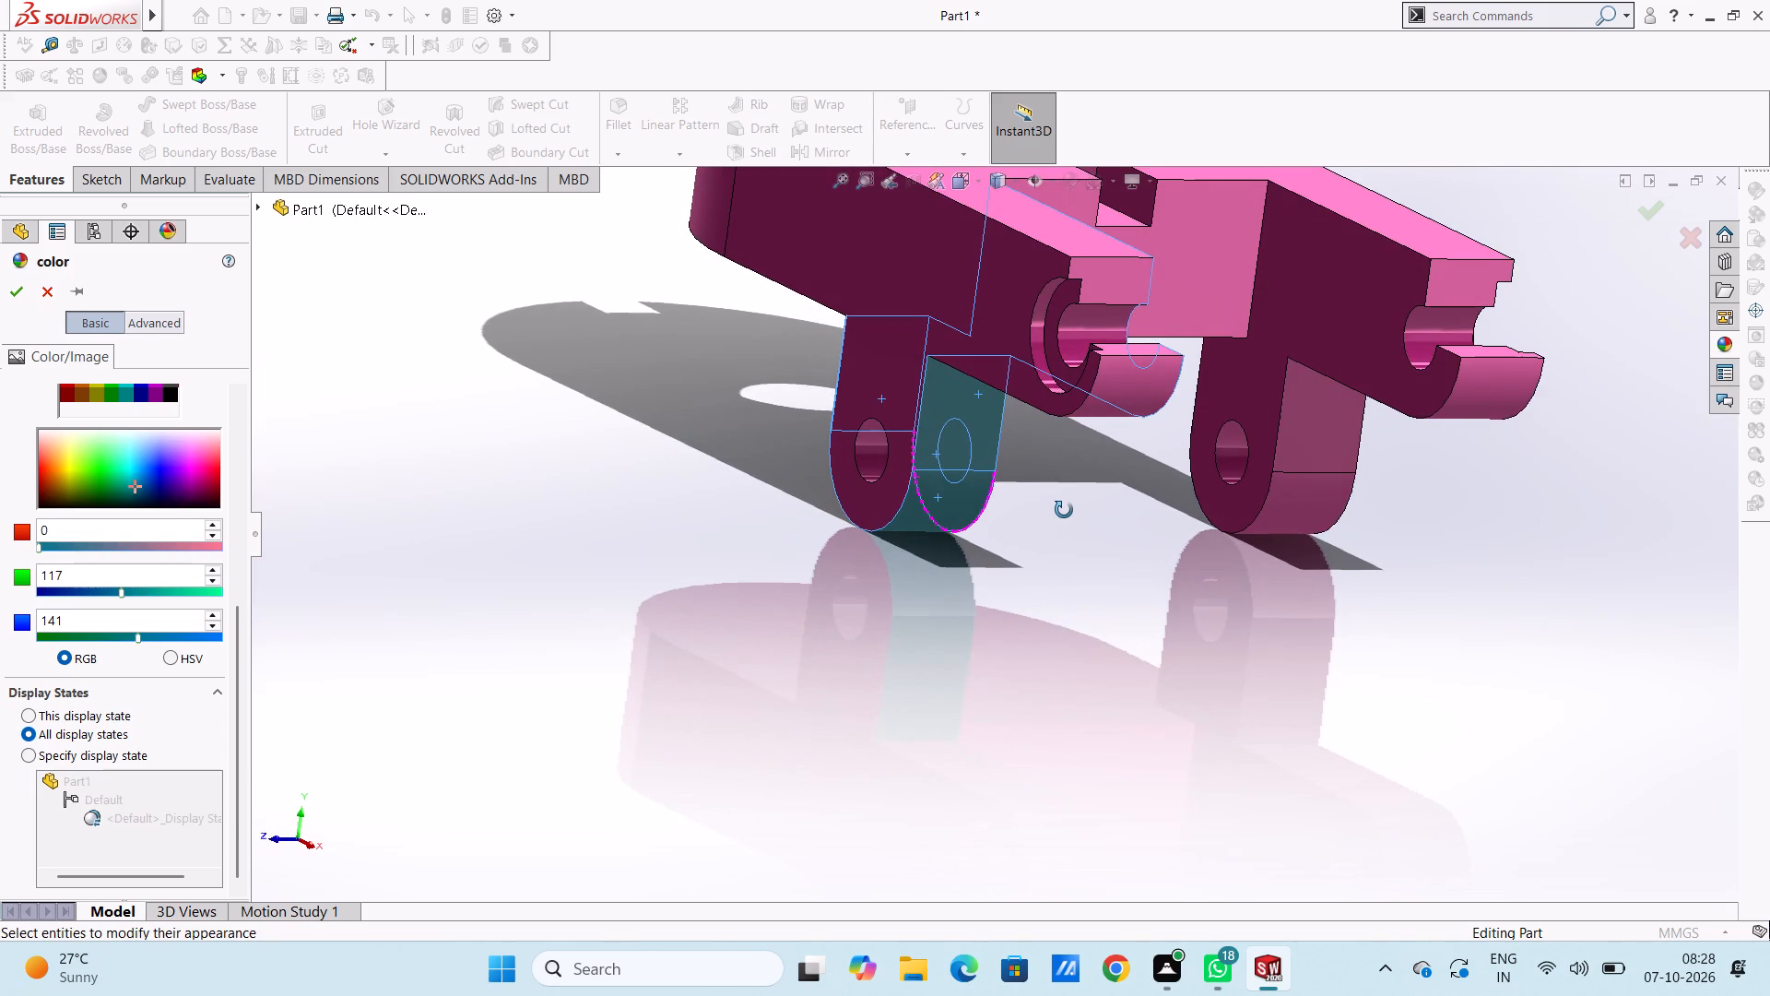
pyautogui.moveTo(1064, 510); pyautogui.dragTo(1045, 523, button='middle')
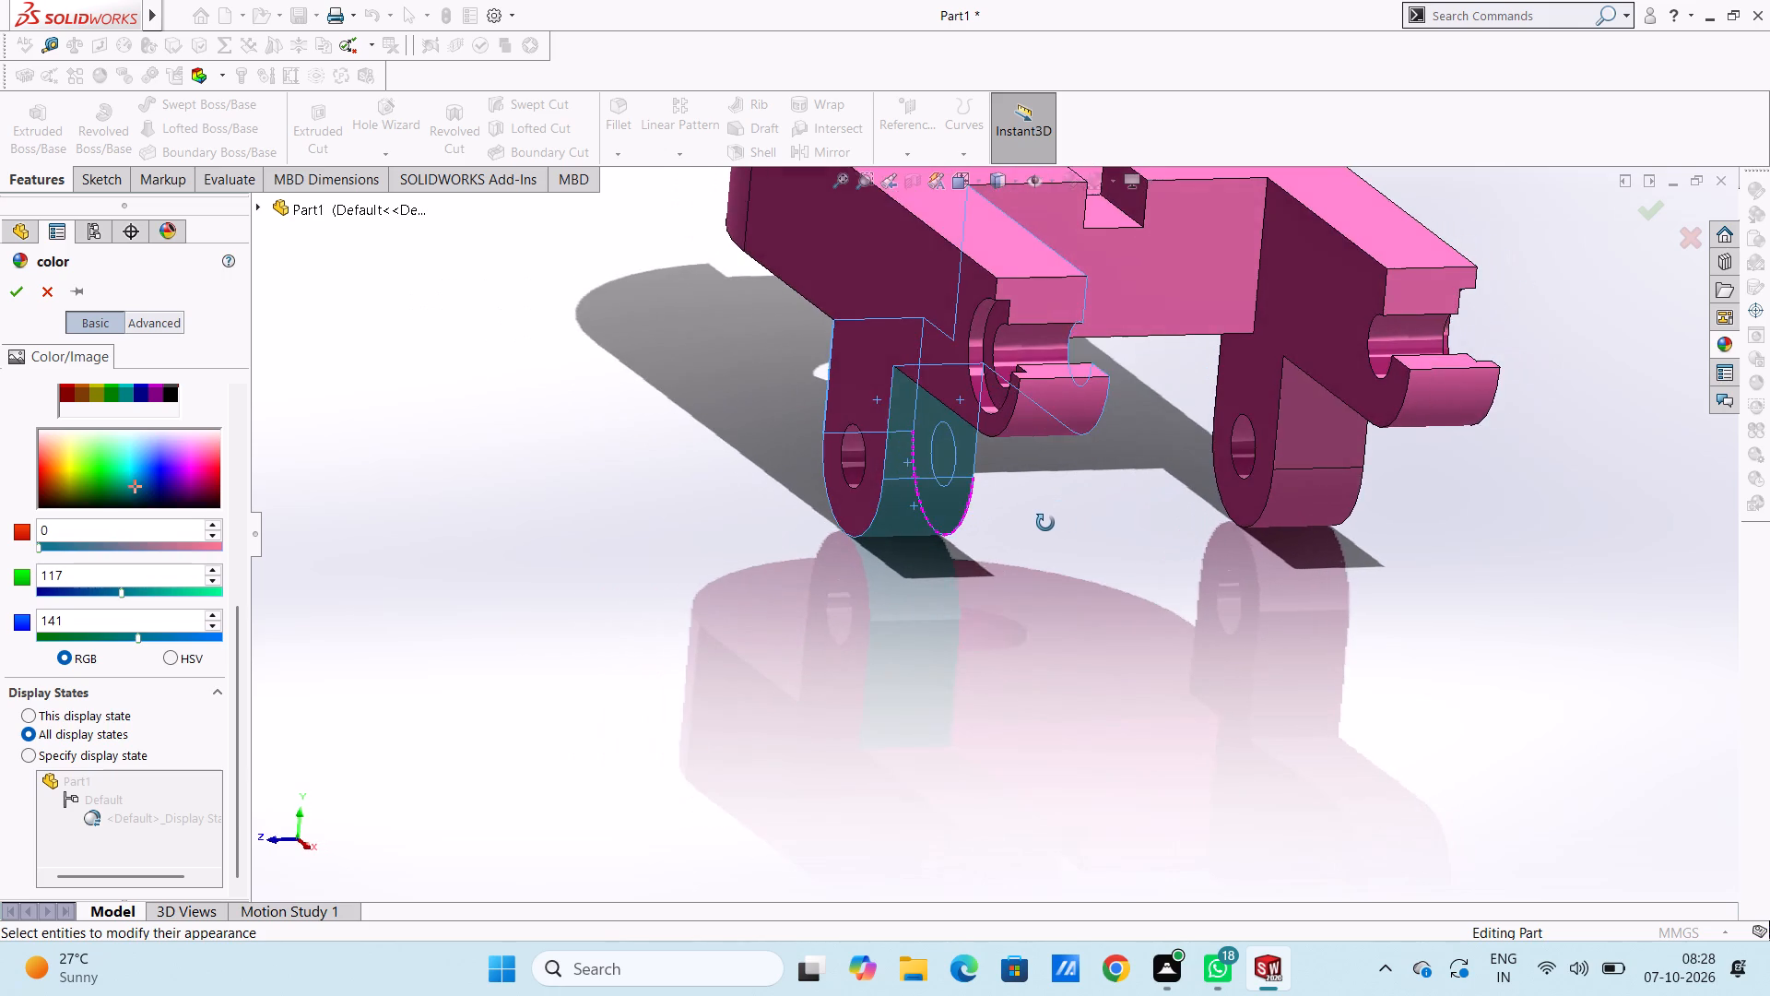
pyautogui.moveTo(1045, 523); pyautogui.dragTo(1063, 531, button='middle')
pyautogui.click(1241, 395)
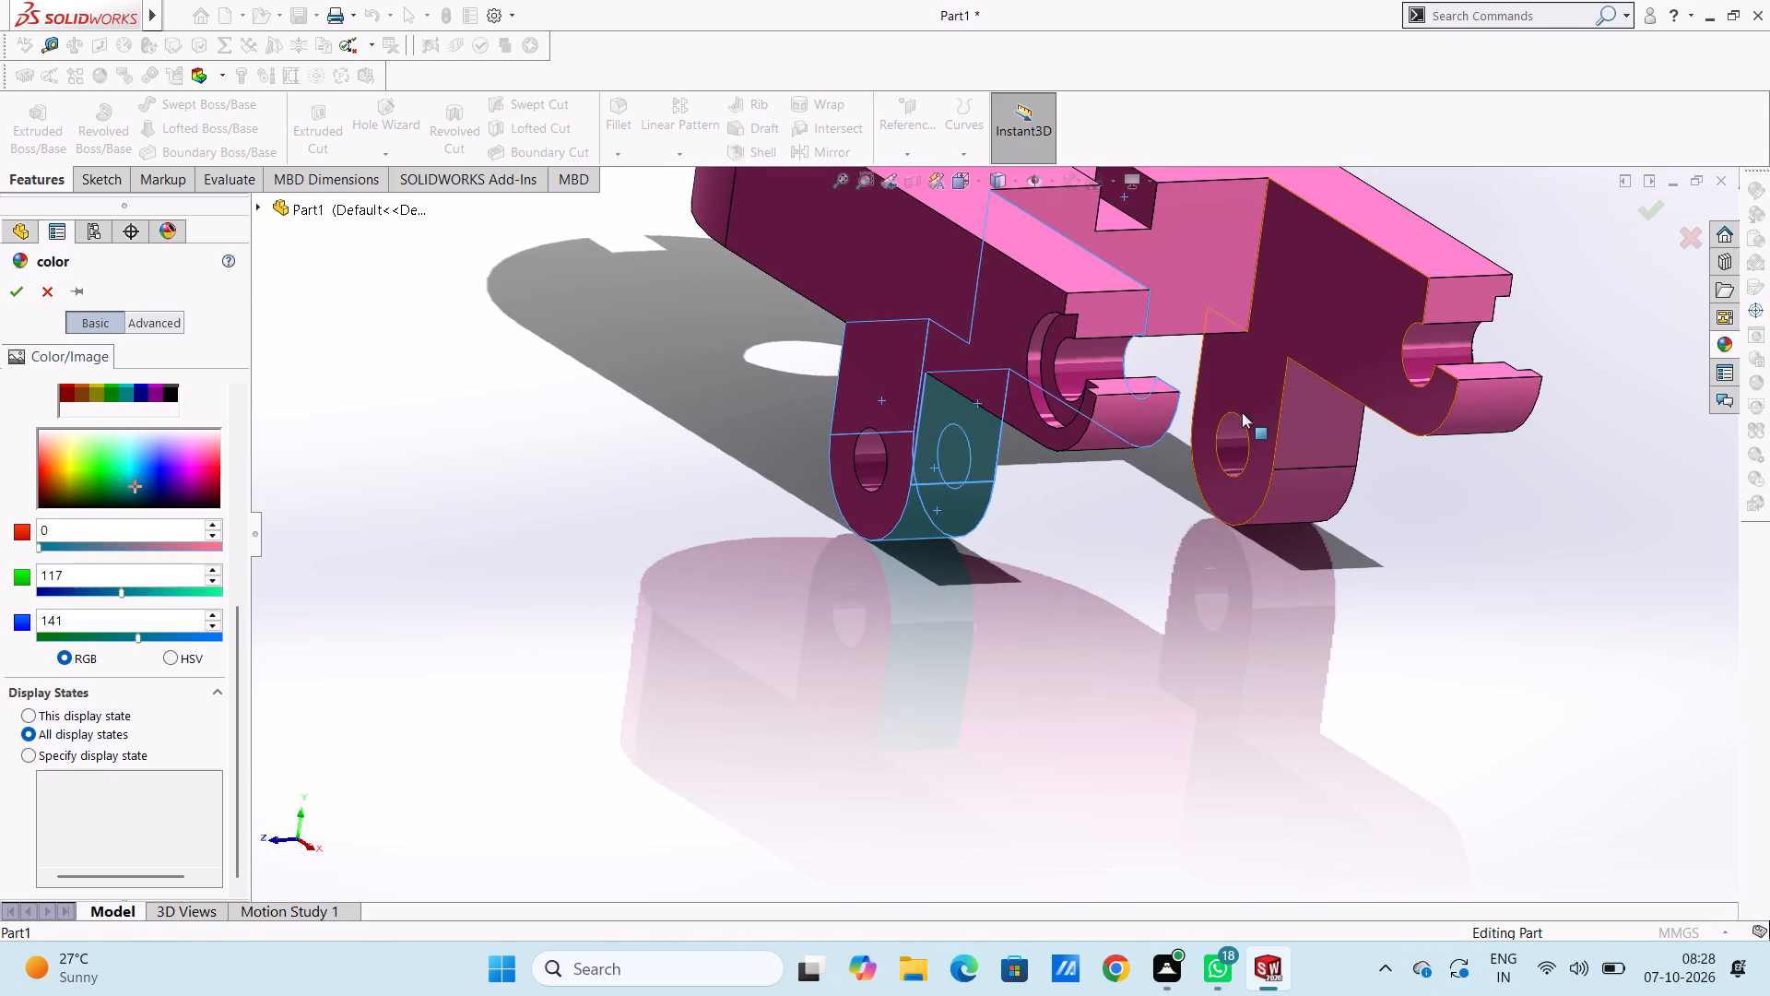
# Apply the teal colour to the back arm's lug on its hook-side flat face, rounded bottom and ring-side flat face.
pyautogui.moveTo(1378, 582); pyautogui.dragTo(1215, 571, button='middle')
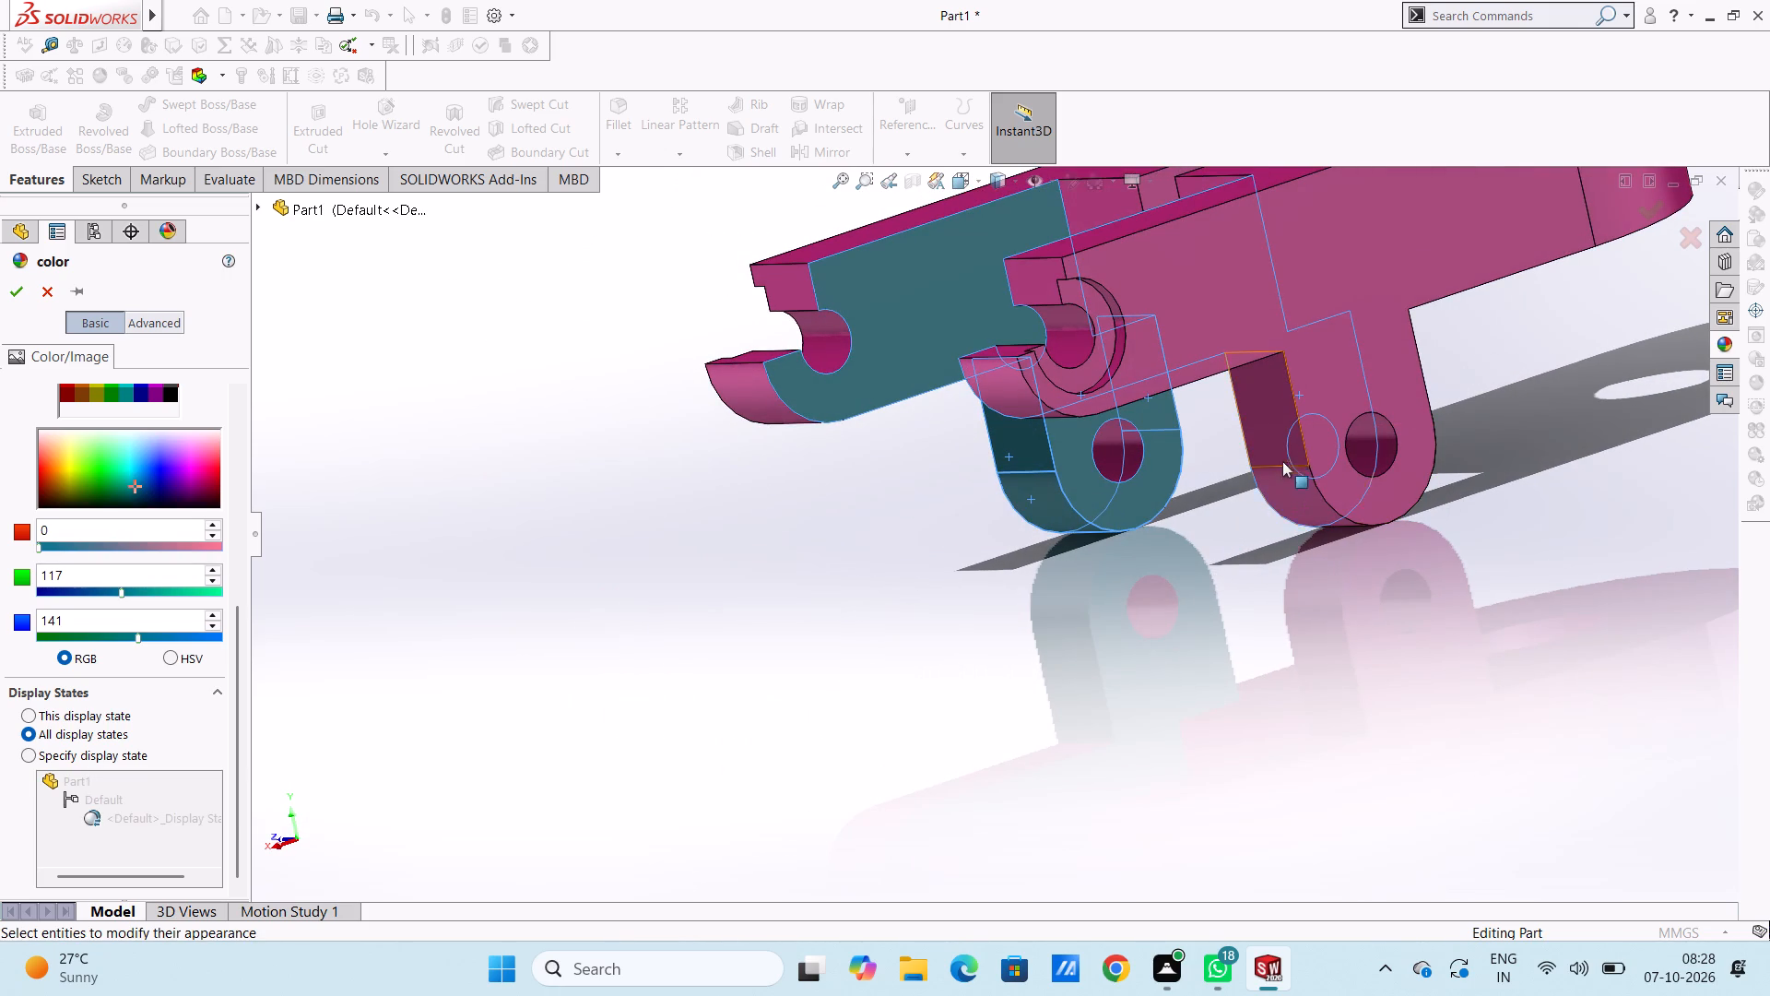
pyautogui.click(1283, 444)
pyautogui.click(1286, 497)
pyautogui.moveTo(1489, 481); pyautogui.dragTo(1345, 575, button='middle')
pyautogui.click(1436, 372)
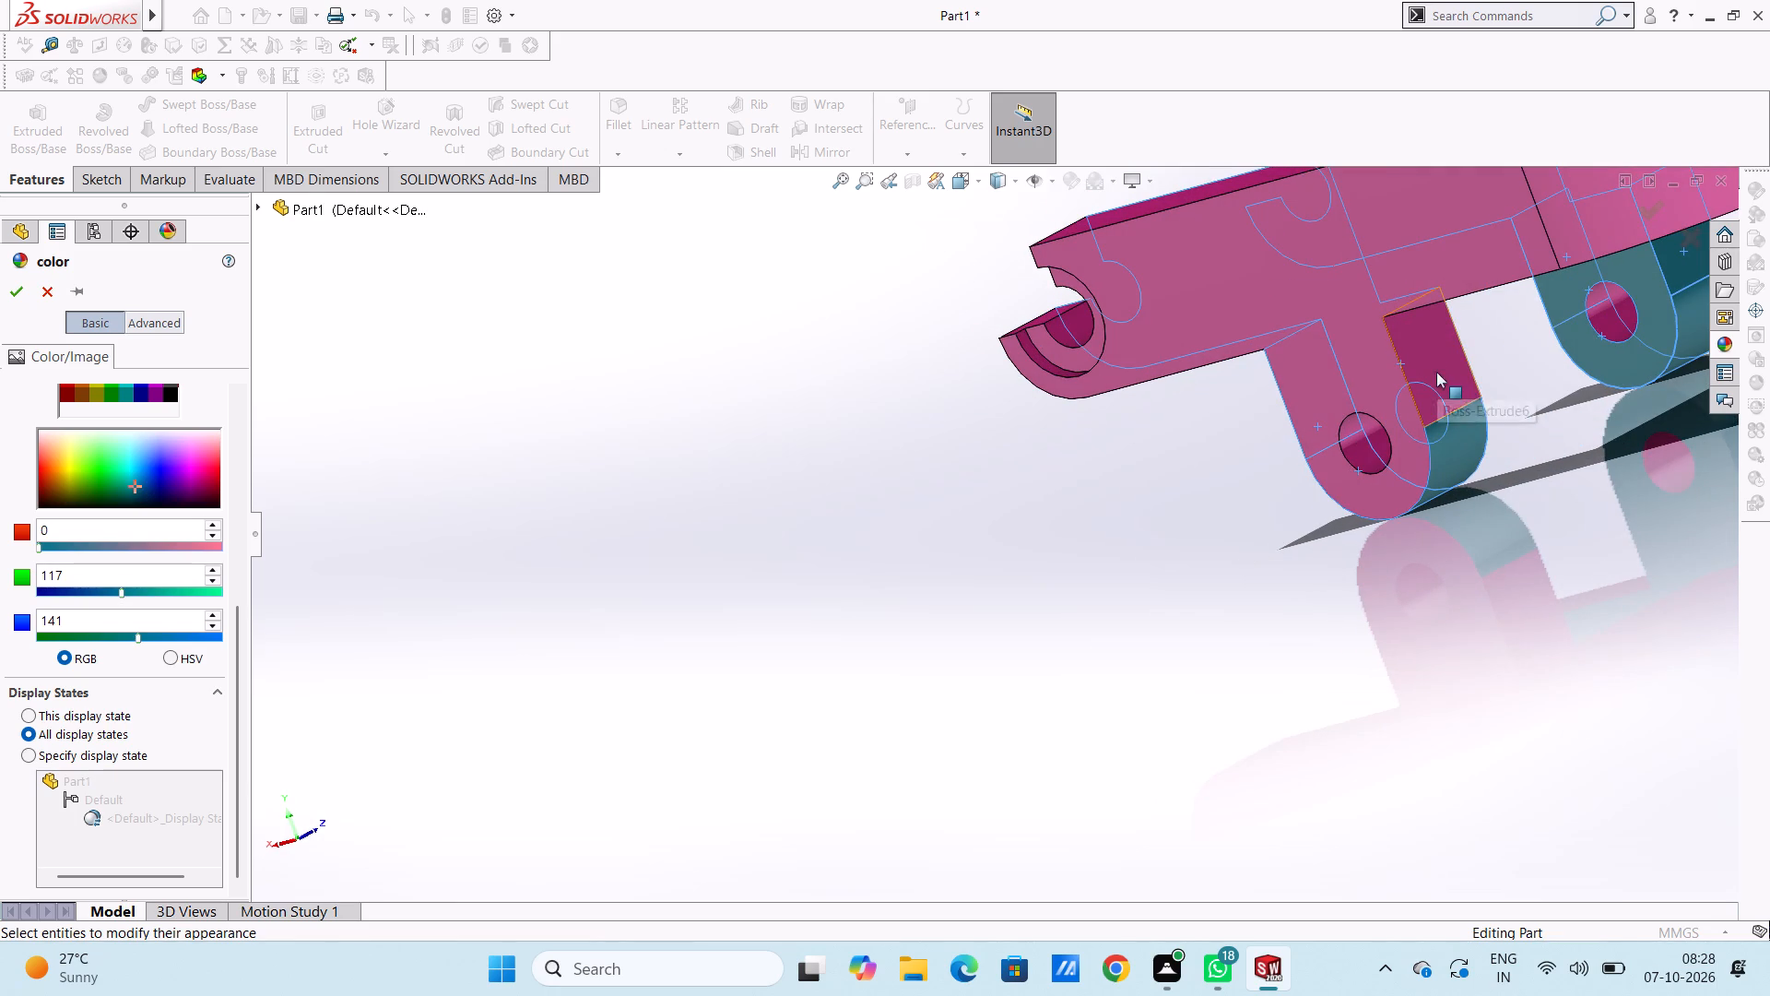
# Add the outer side faces of the front arm and the back arm to the teal-coloured faces.
pyautogui.scroll(4, 1428, 488)
pyautogui.scroll(1, 1044, 517)
pyautogui.moveTo(1044, 517); pyautogui.dragTo(1376, 612, button='middle')
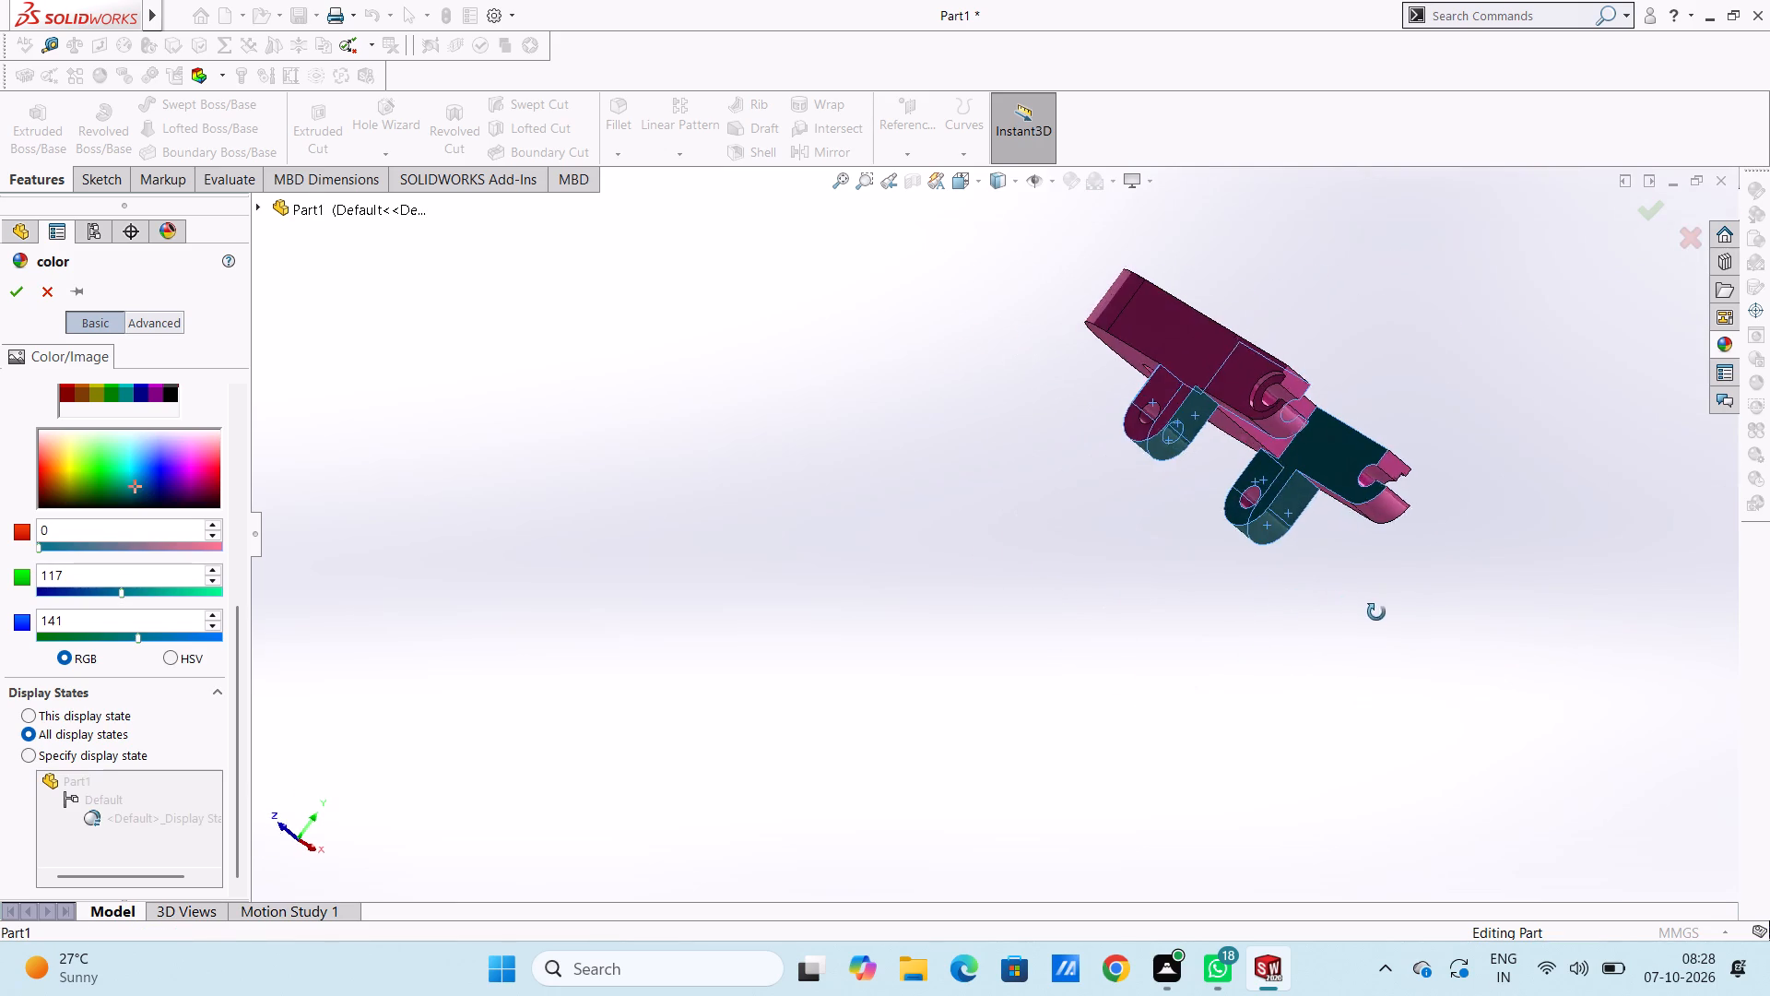
pyautogui.moveTo(1376, 612); pyautogui.dragTo(1375, 616, button='middle')
pyautogui.moveTo(939, 377); pyautogui.dragTo(989, 594, button='middle')
pyautogui.moveTo(926, 450); pyautogui.dragTo(943, 516, button='middle')
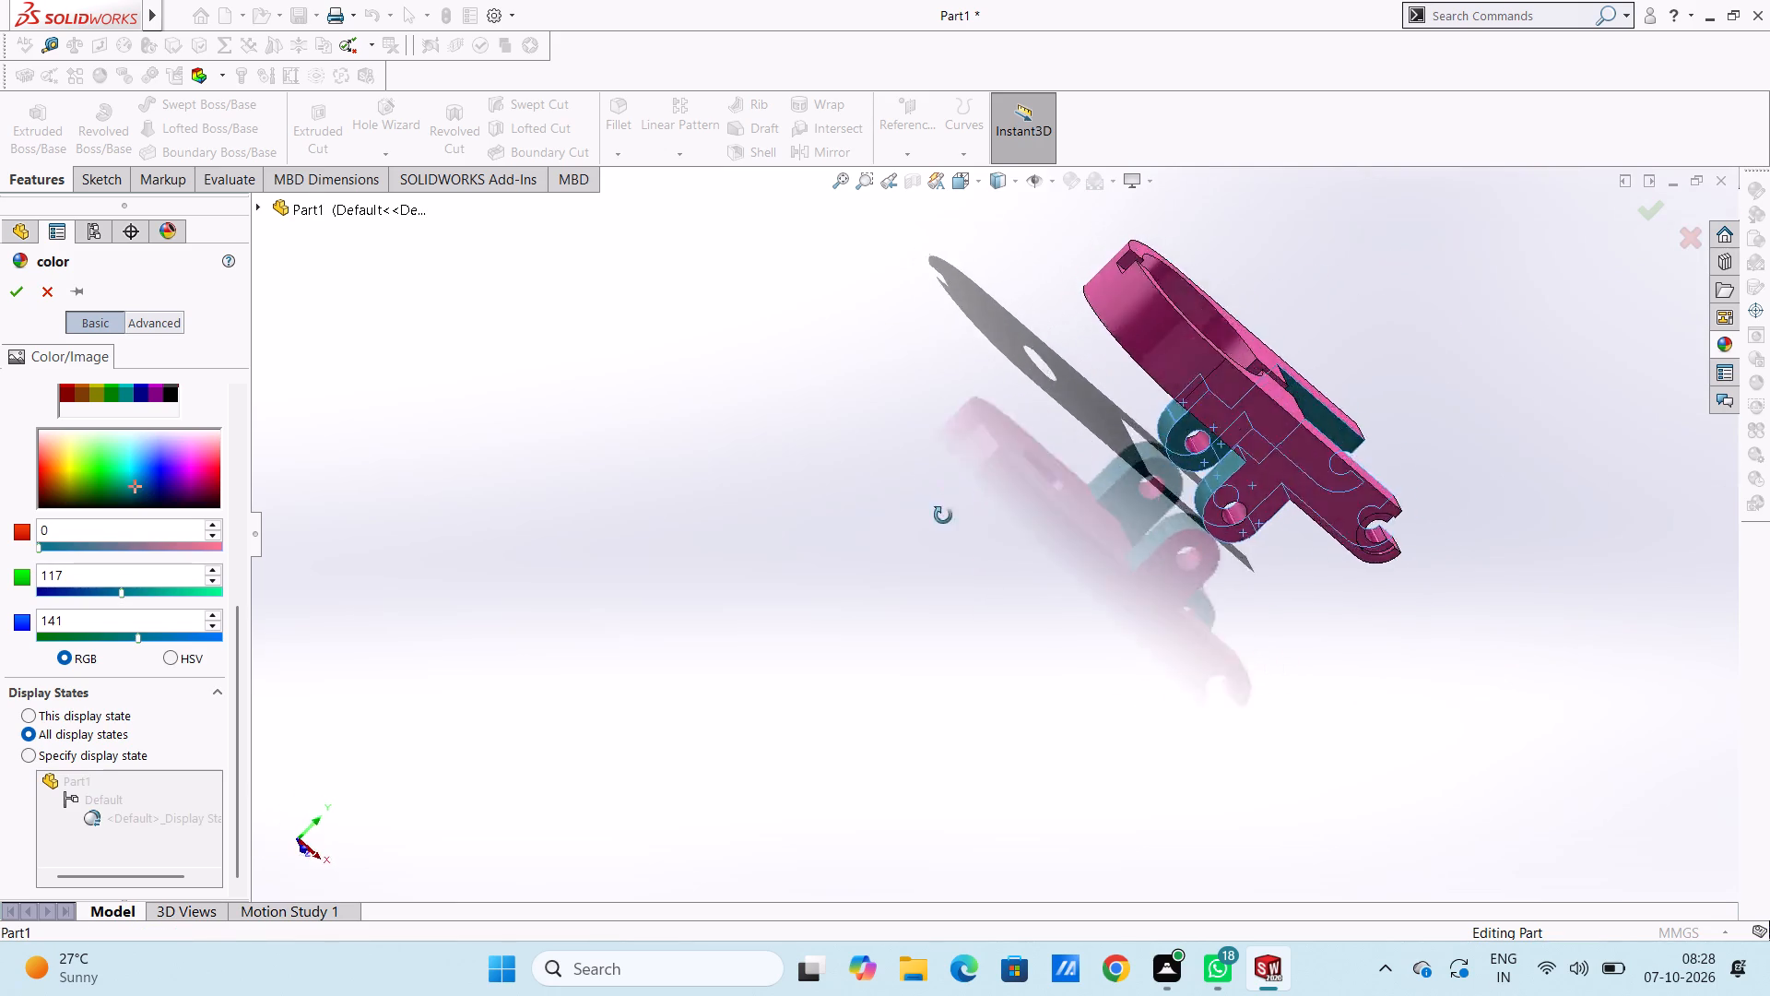
pyautogui.moveTo(943, 516); pyautogui.dragTo(843, 497, button='middle')
pyautogui.moveTo(825, 482); pyautogui.dragTo(824, 481, button='middle')
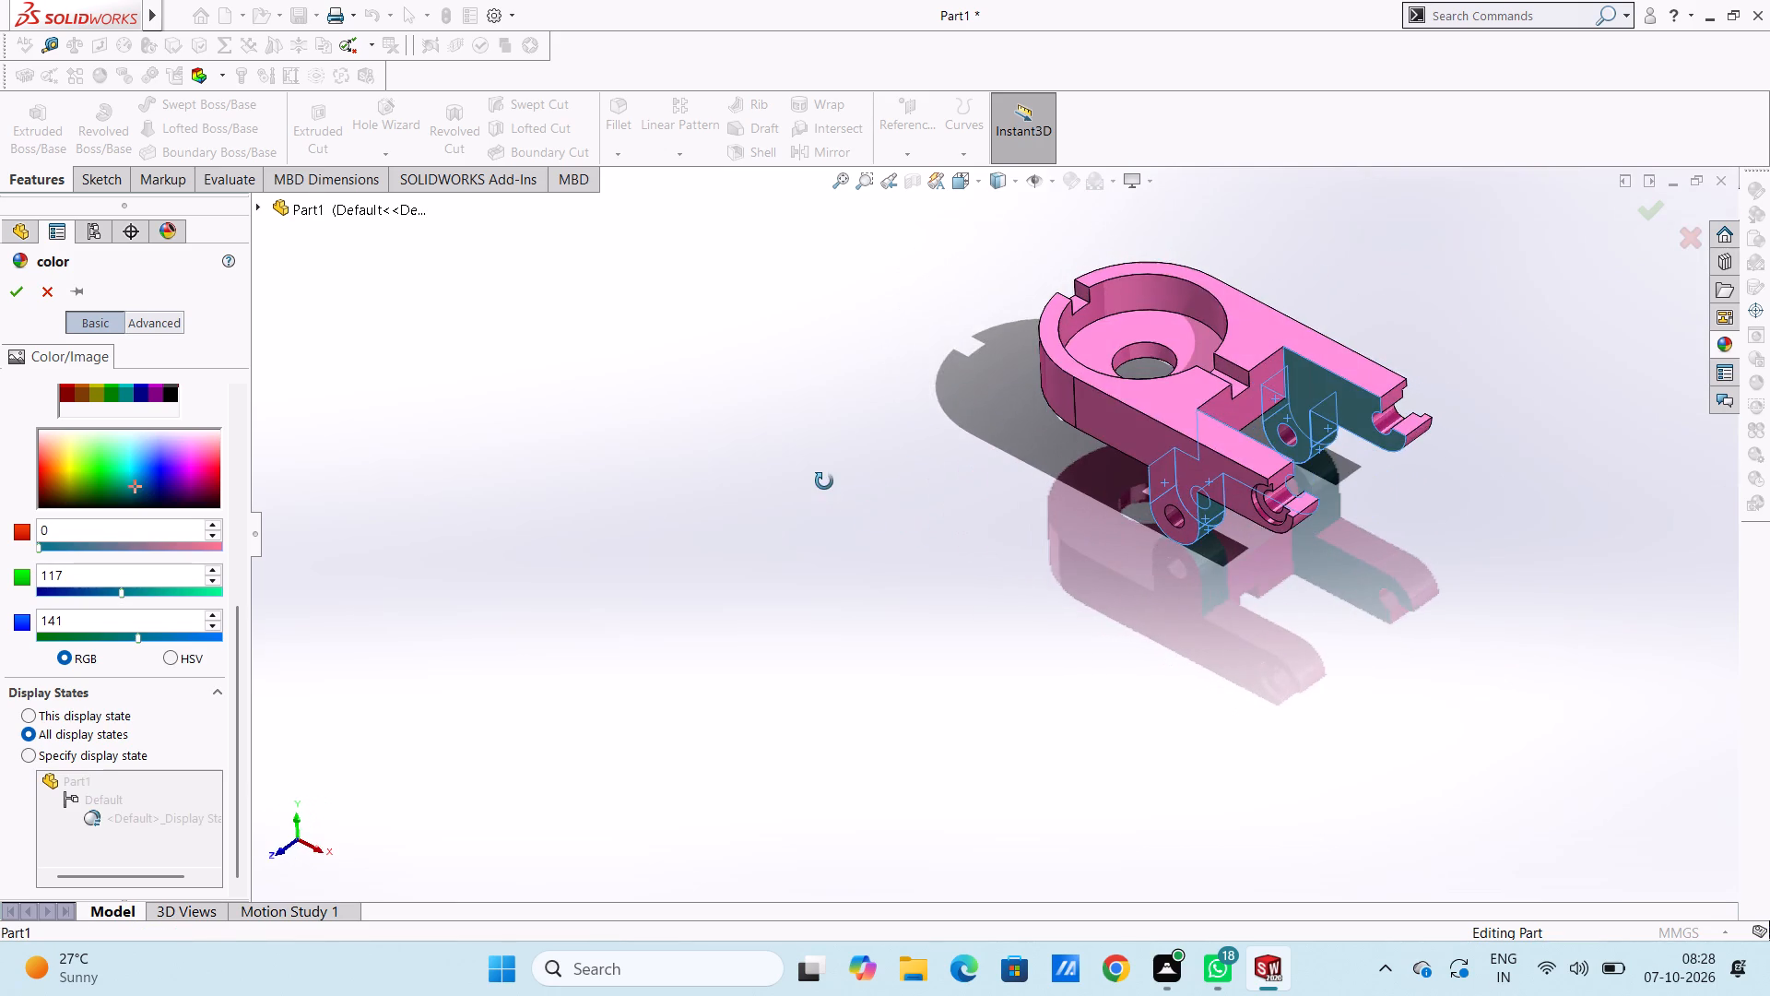
pyautogui.moveTo(824, 481); pyautogui.dragTo(818, 472, button='middle')
pyautogui.moveTo(815, 468); pyautogui.dragTo(731, 444, button='middle')
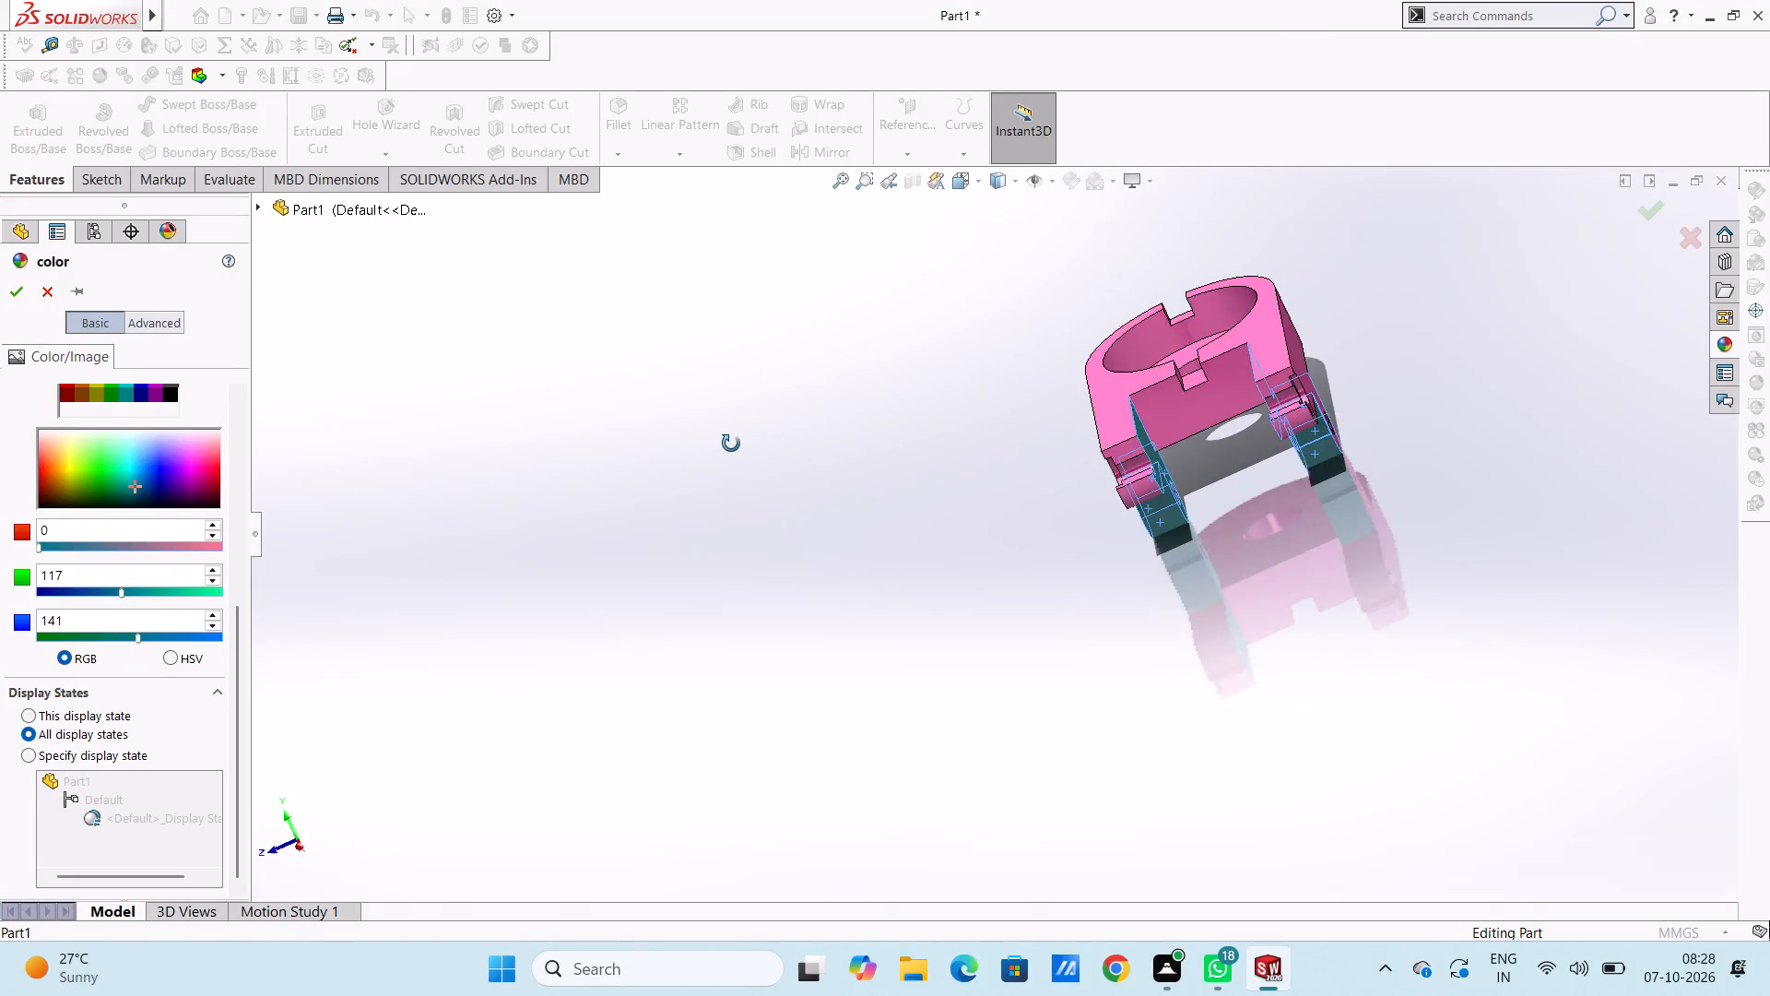
pyautogui.moveTo(731, 444); pyautogui.dragTo(810, 445, button='middle')
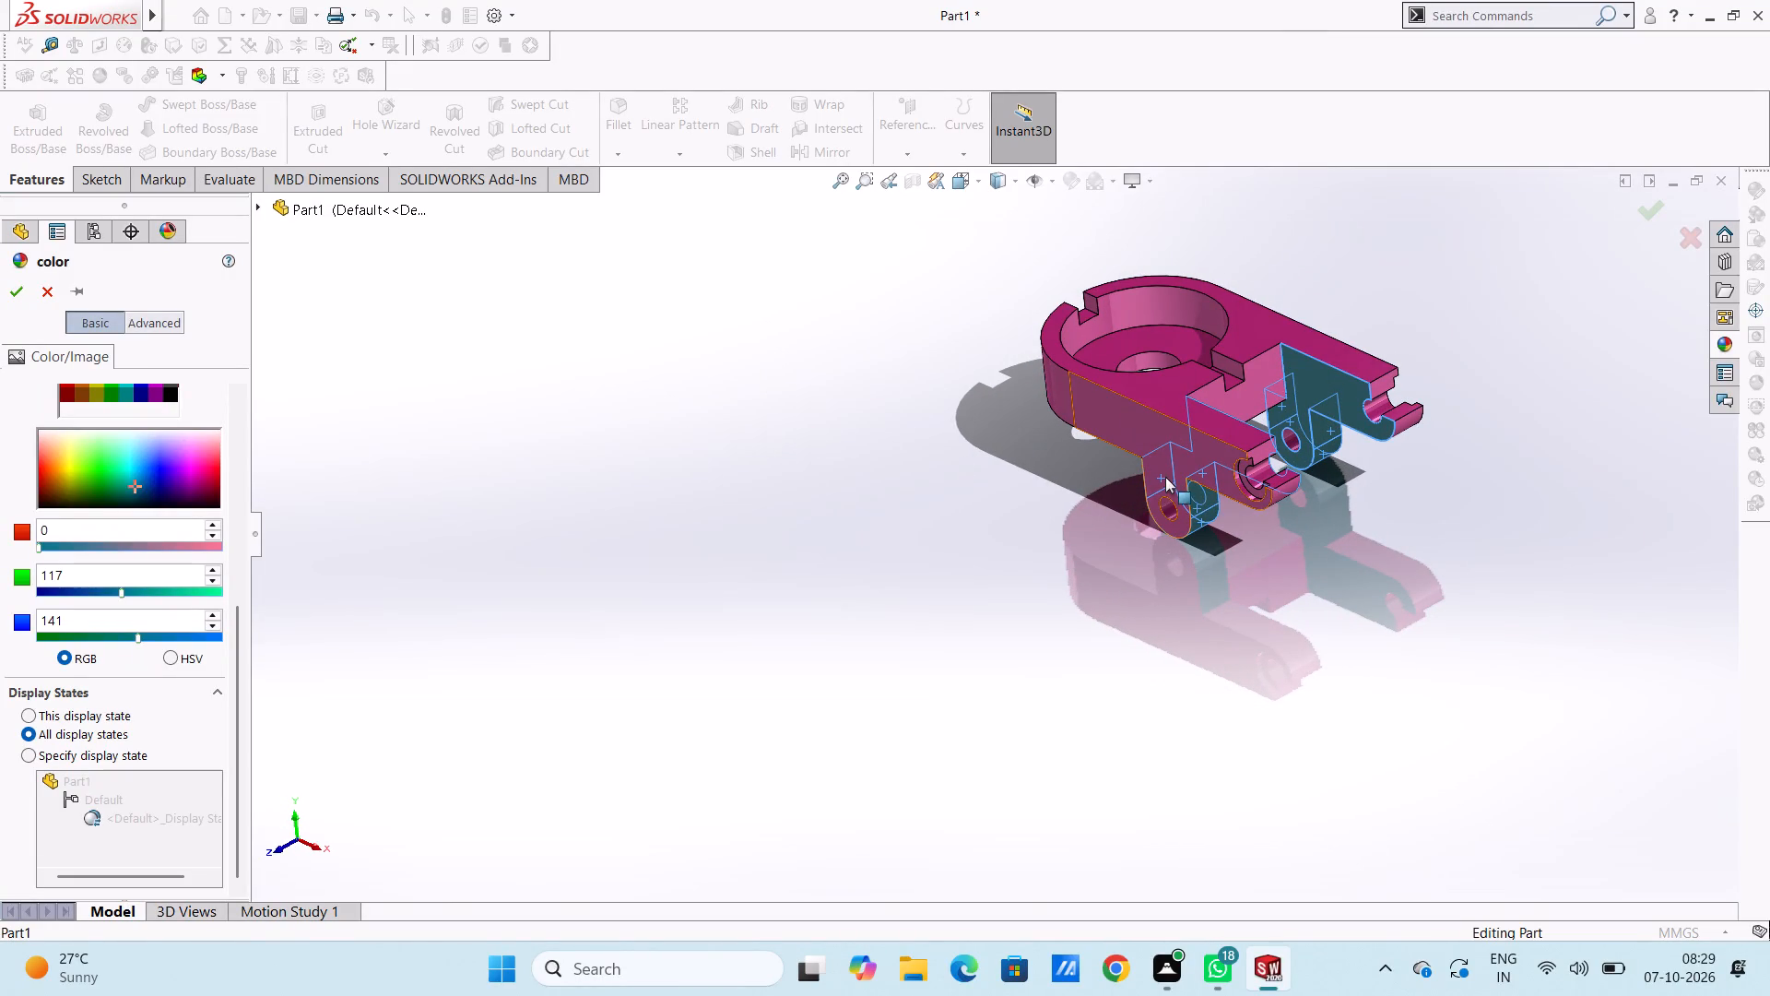
pyautogui.click(1165, 477)
pyautogui.moveTo(1121, 530); pyautogui.dragTo(943, 587, button='middle')
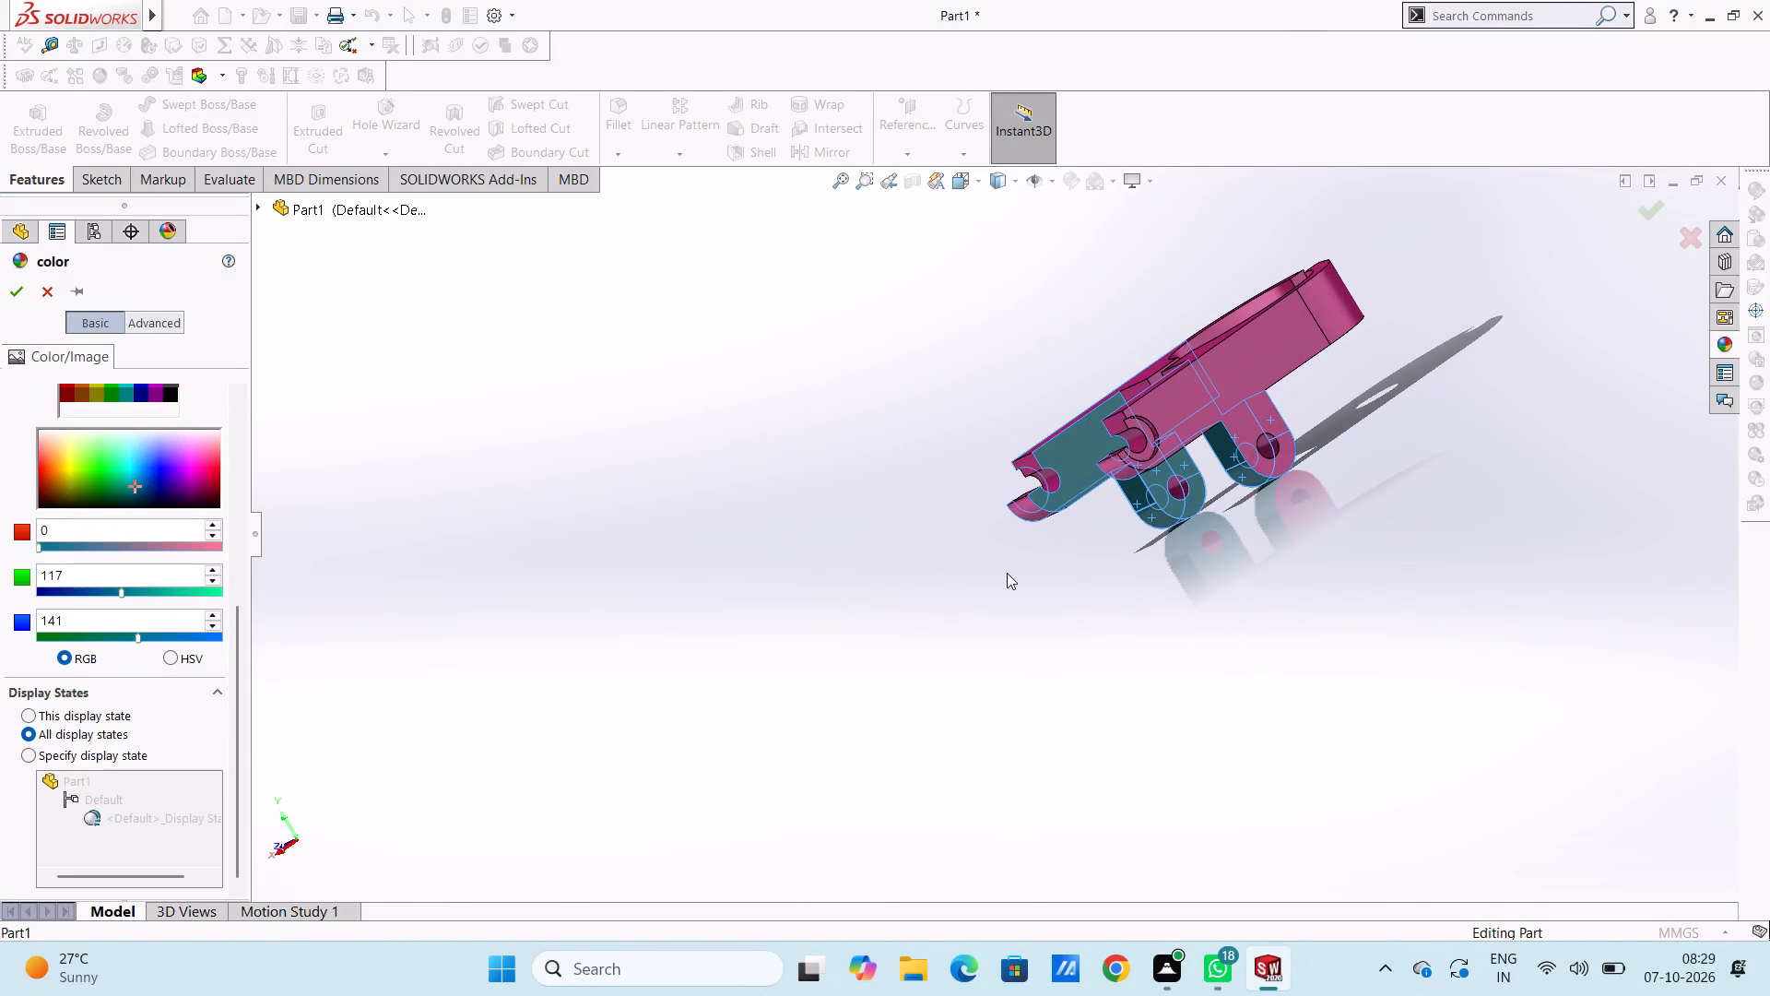
pyautogui.click(1239, 385)
# Apply the teal colour to the curved outer wall of the ring.
pyautogui.moveTo(927, 375); pyautogui.dragTo(1044, 394, button='middle')
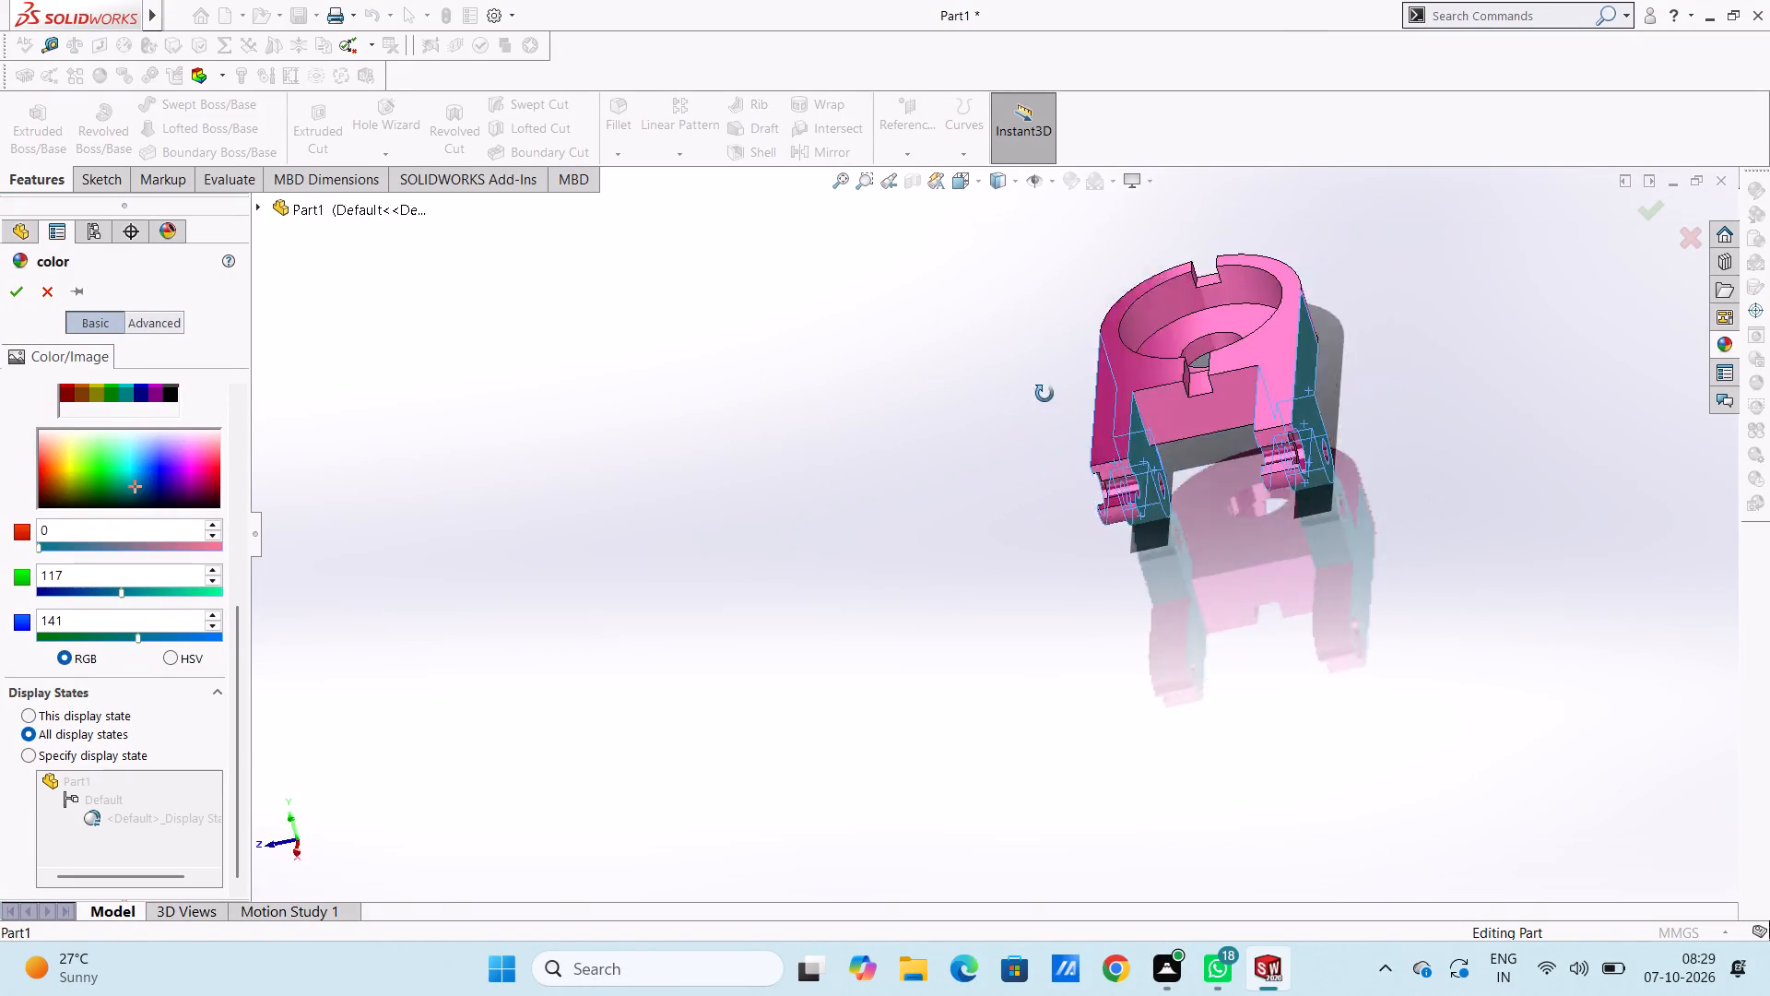
pyautogui.moveTo(1044, 394); pyautogui.dragTo(1088, 439, button='middle')
pyautogui.scroll(-1, 1102, 431)
pyautogui.moveTo(1088, 439); pyautogui.dragTo(1095, 480, button='middle')
pyautogui.scroll(1, 910, 439)
pyautogui.moveTo(923, 440); pyautogui.dragTo(957, 447, button='middle')
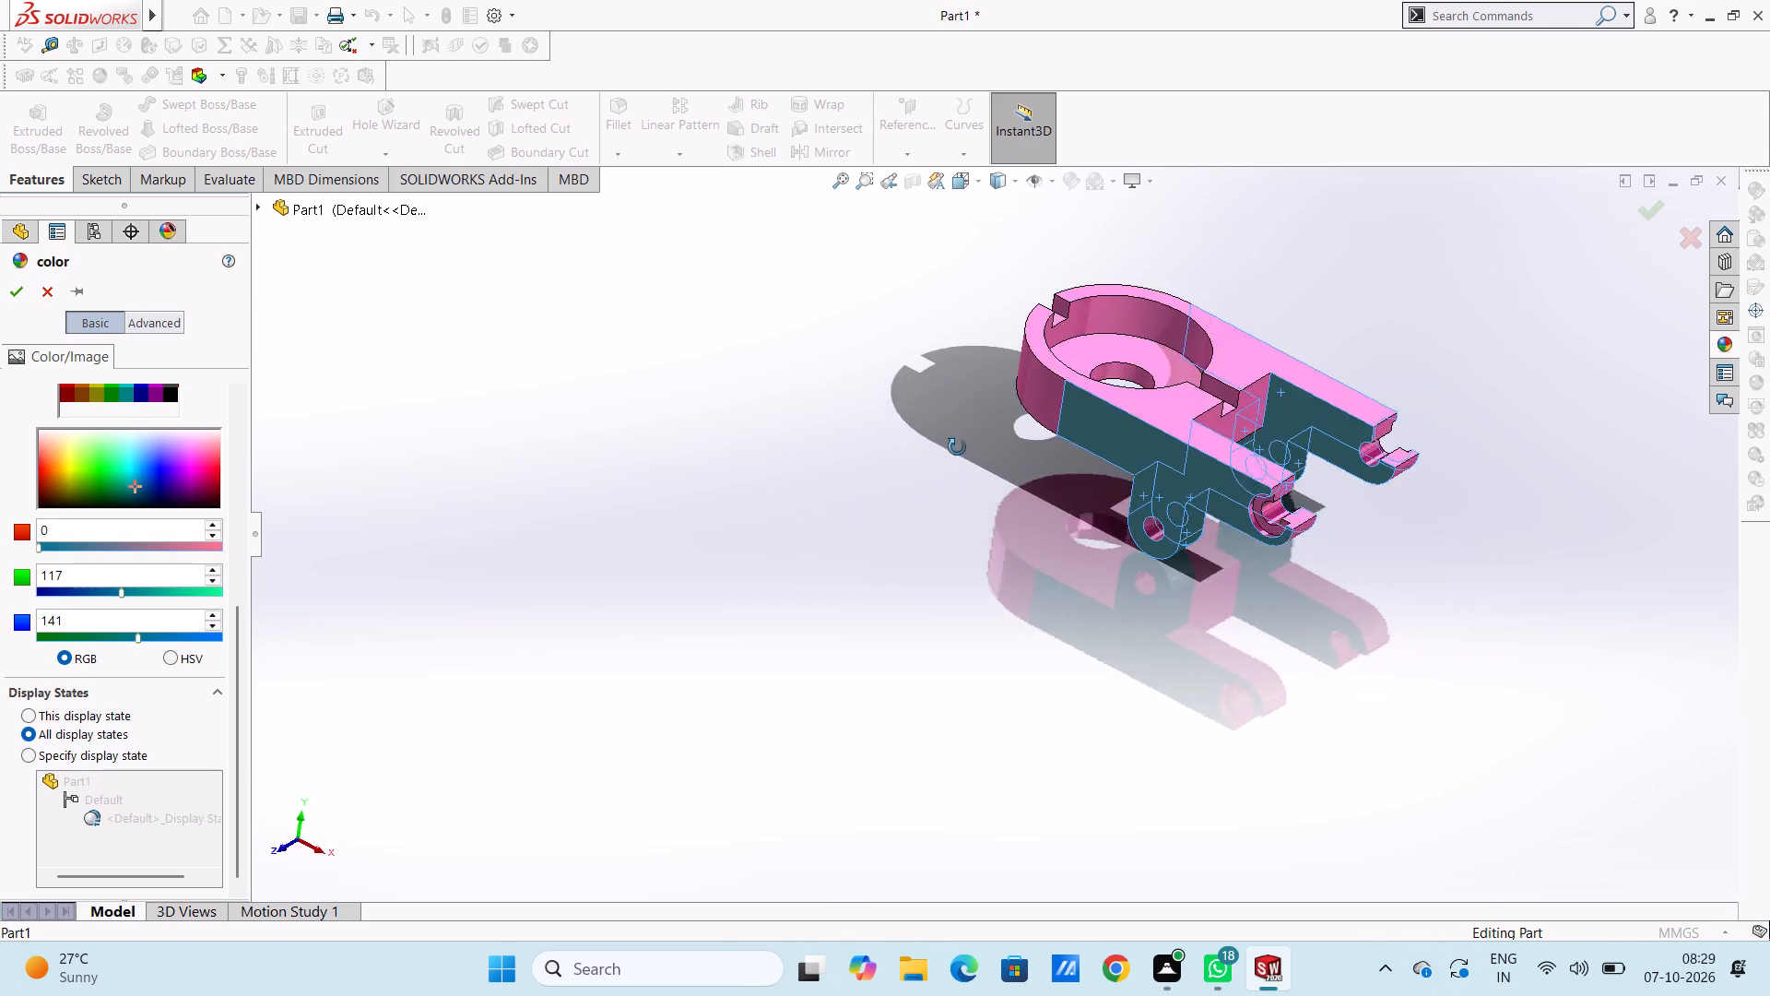
pyautogui.moveTo(957, 447); pyautogui.dragTo(984, 432, button='middle')
pyautogui.click(1028, 381)
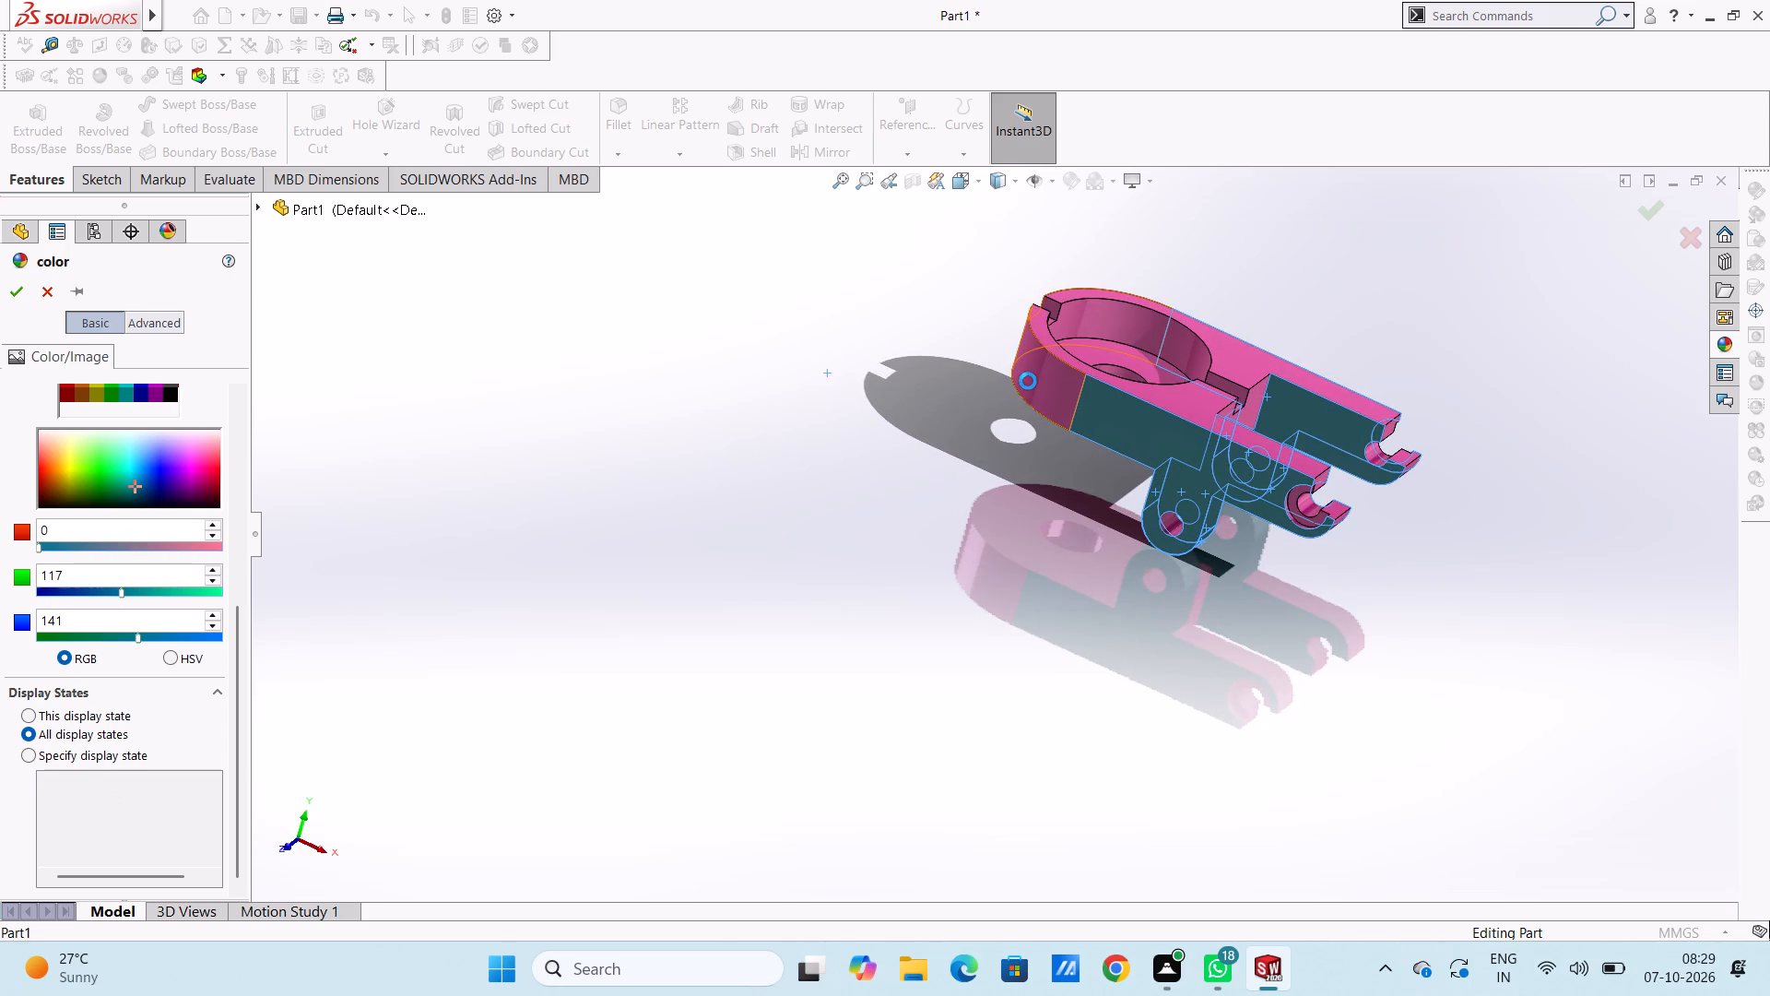
# Examine the part from several angles for outer faces that still lack the teal colour.
pyautogui.moveTo(1028, 476); pyautogui.dragTo(885, 539, button='middle')
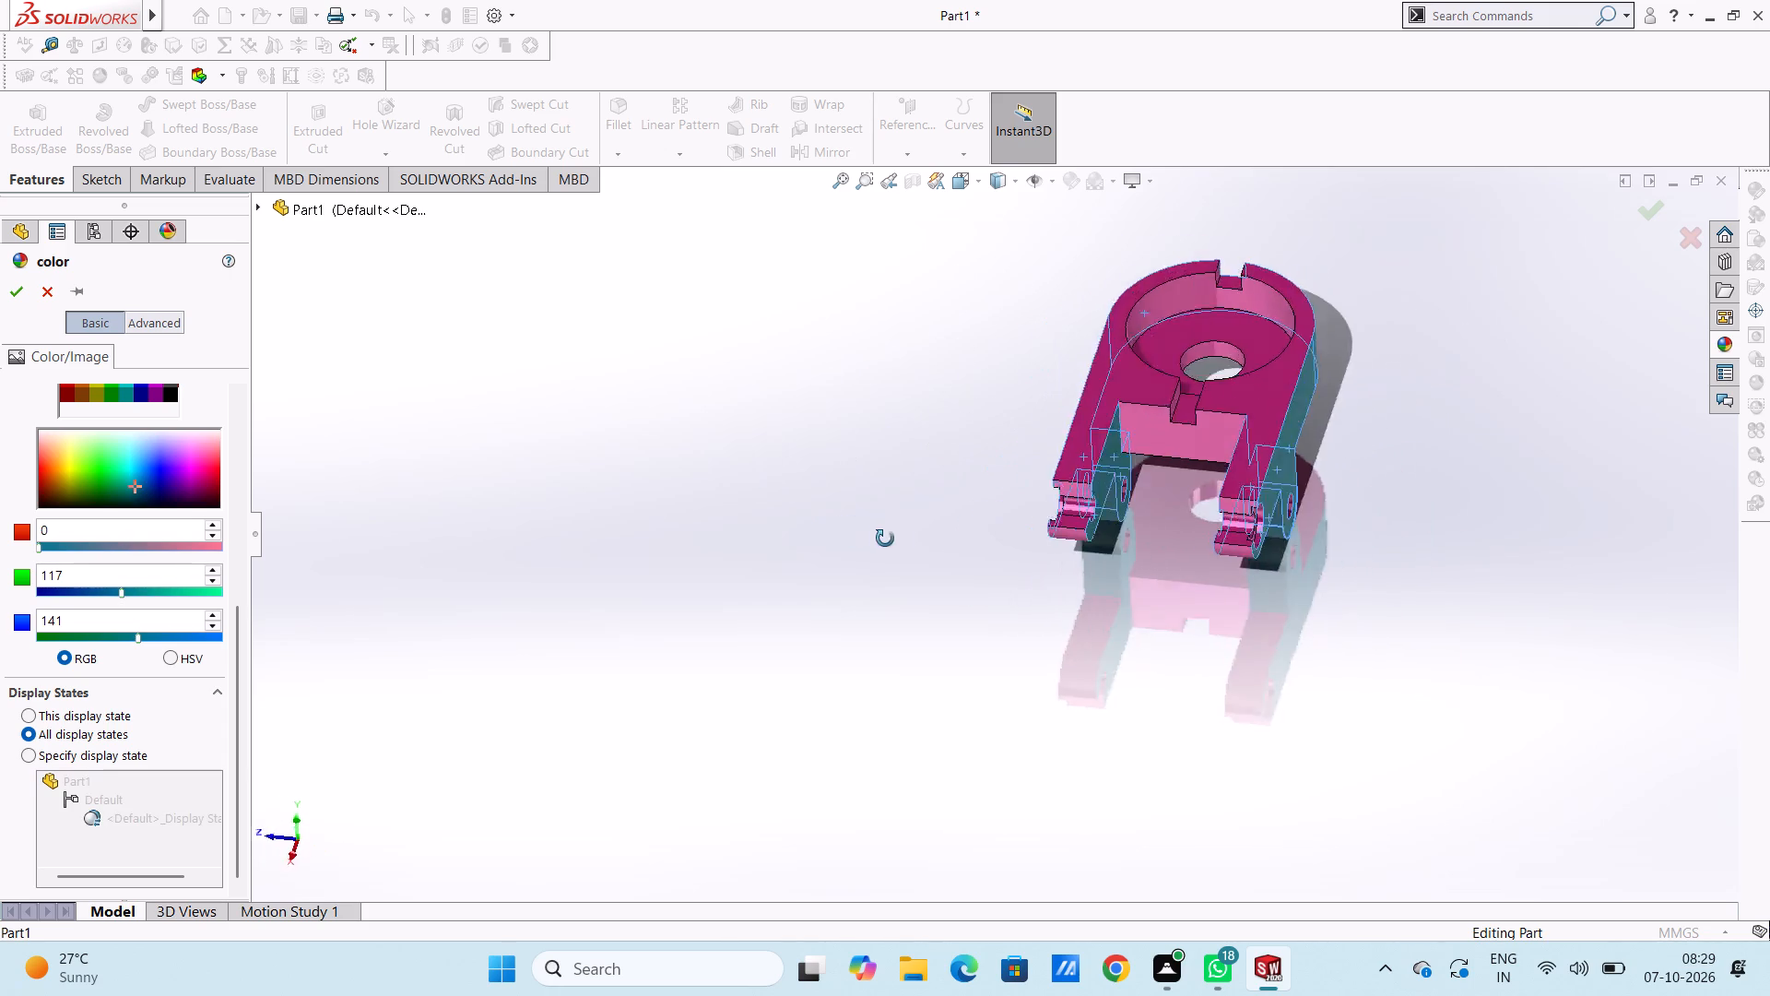
pyautogui.moveTo(885, 539); pyautogui.dragTo(949, 437, button='middle')
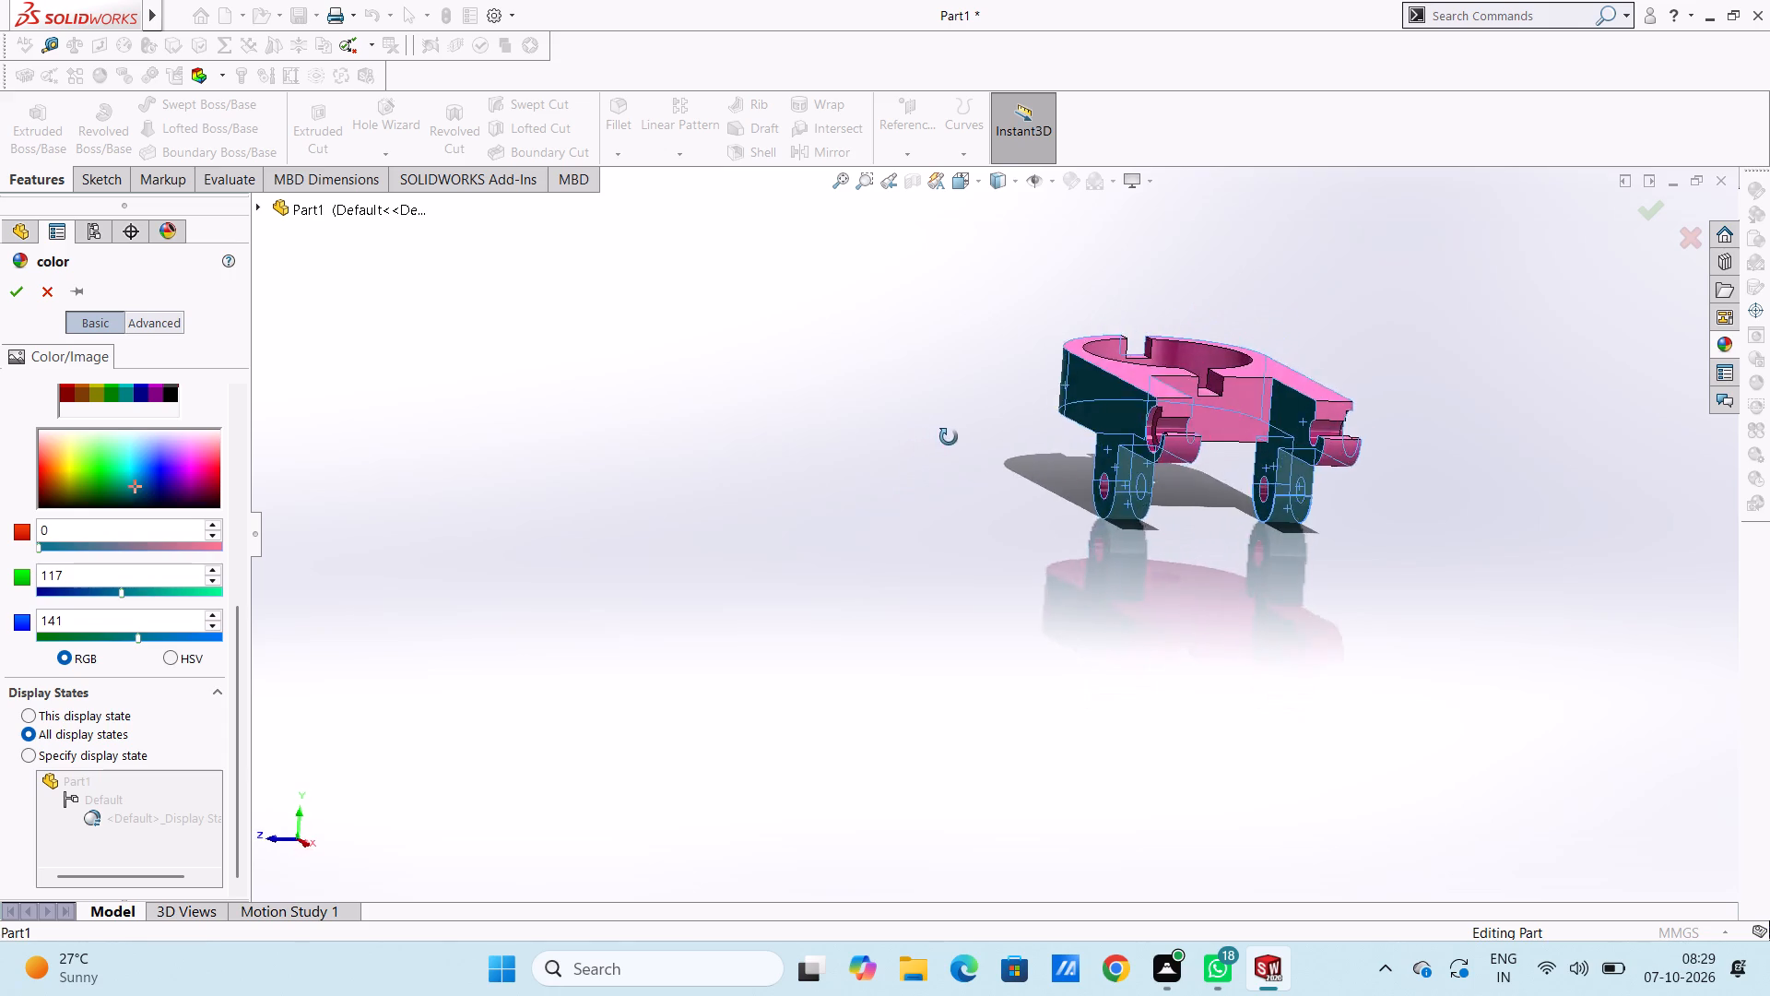
pyautogui.moveTo(949, 437); pyautogui.dragTo(924, 483, button='middle')
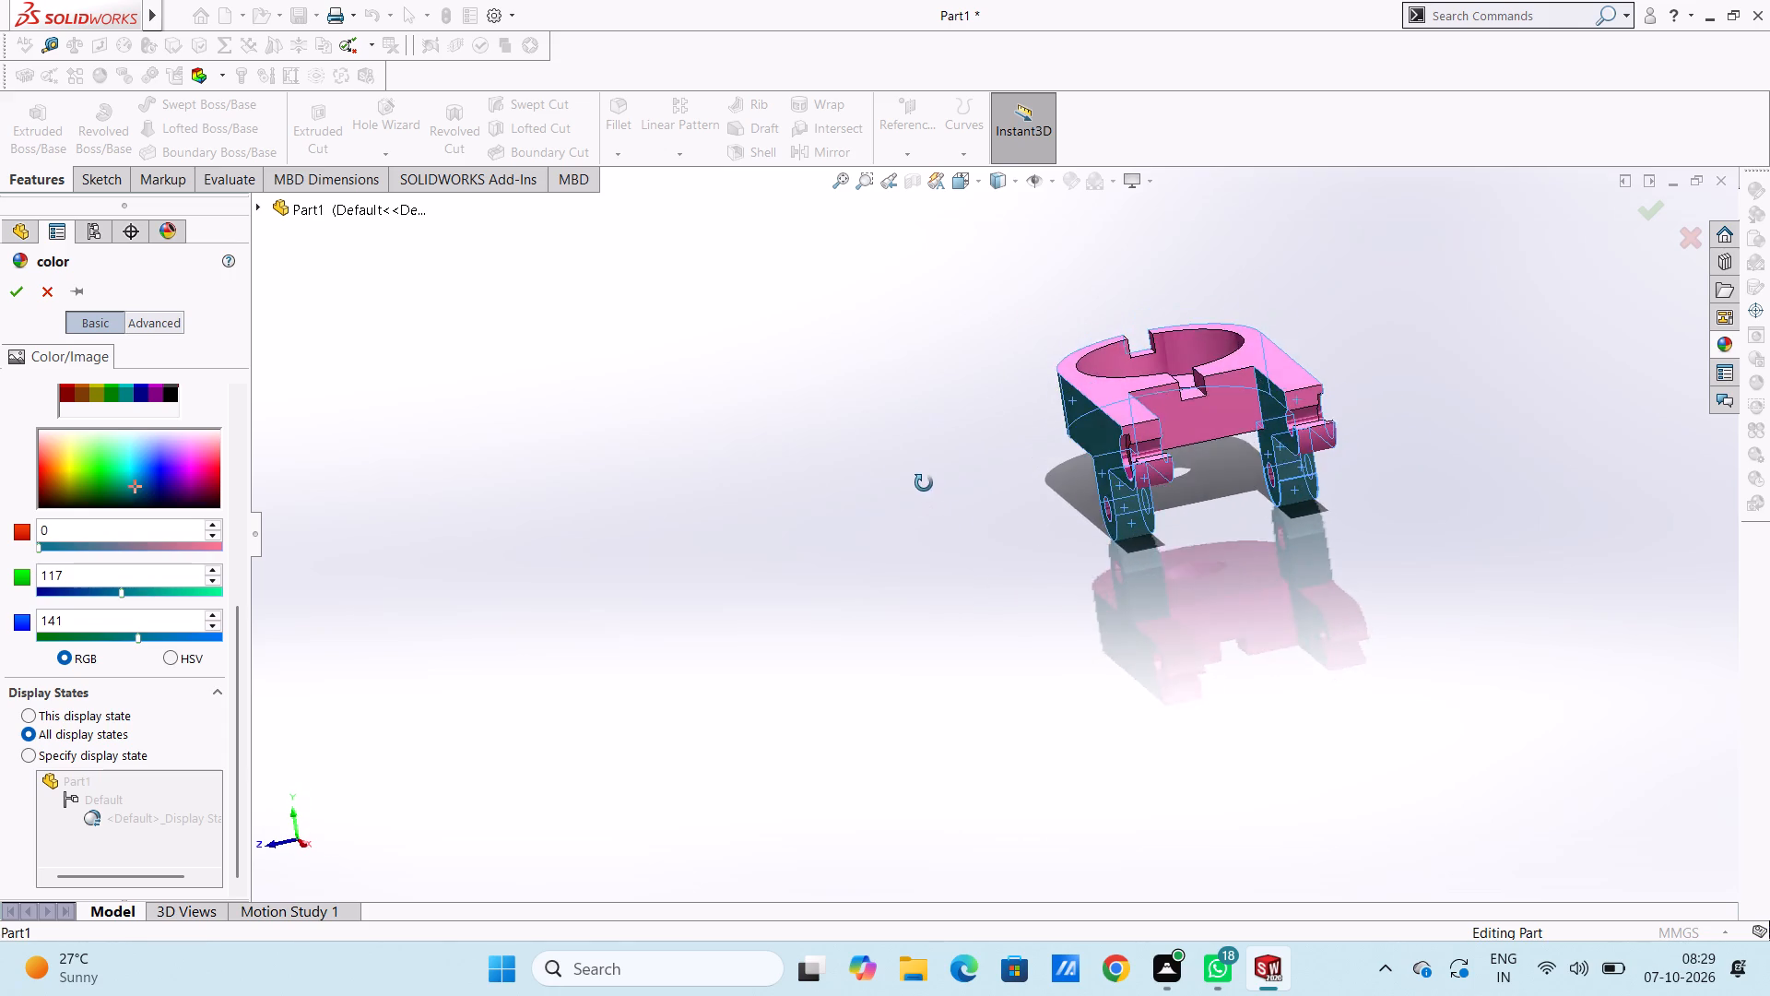
pyautogui.moveTo(924, 483); pyautogui.dragTo(900, 421, button='middle')
pyautogui.middleClick(900, 419)
pyautogui.middleClick(900, 411)
pyautogui.moveTo(899, 397); pyautogui.dragTo(907, 335, button='middle')
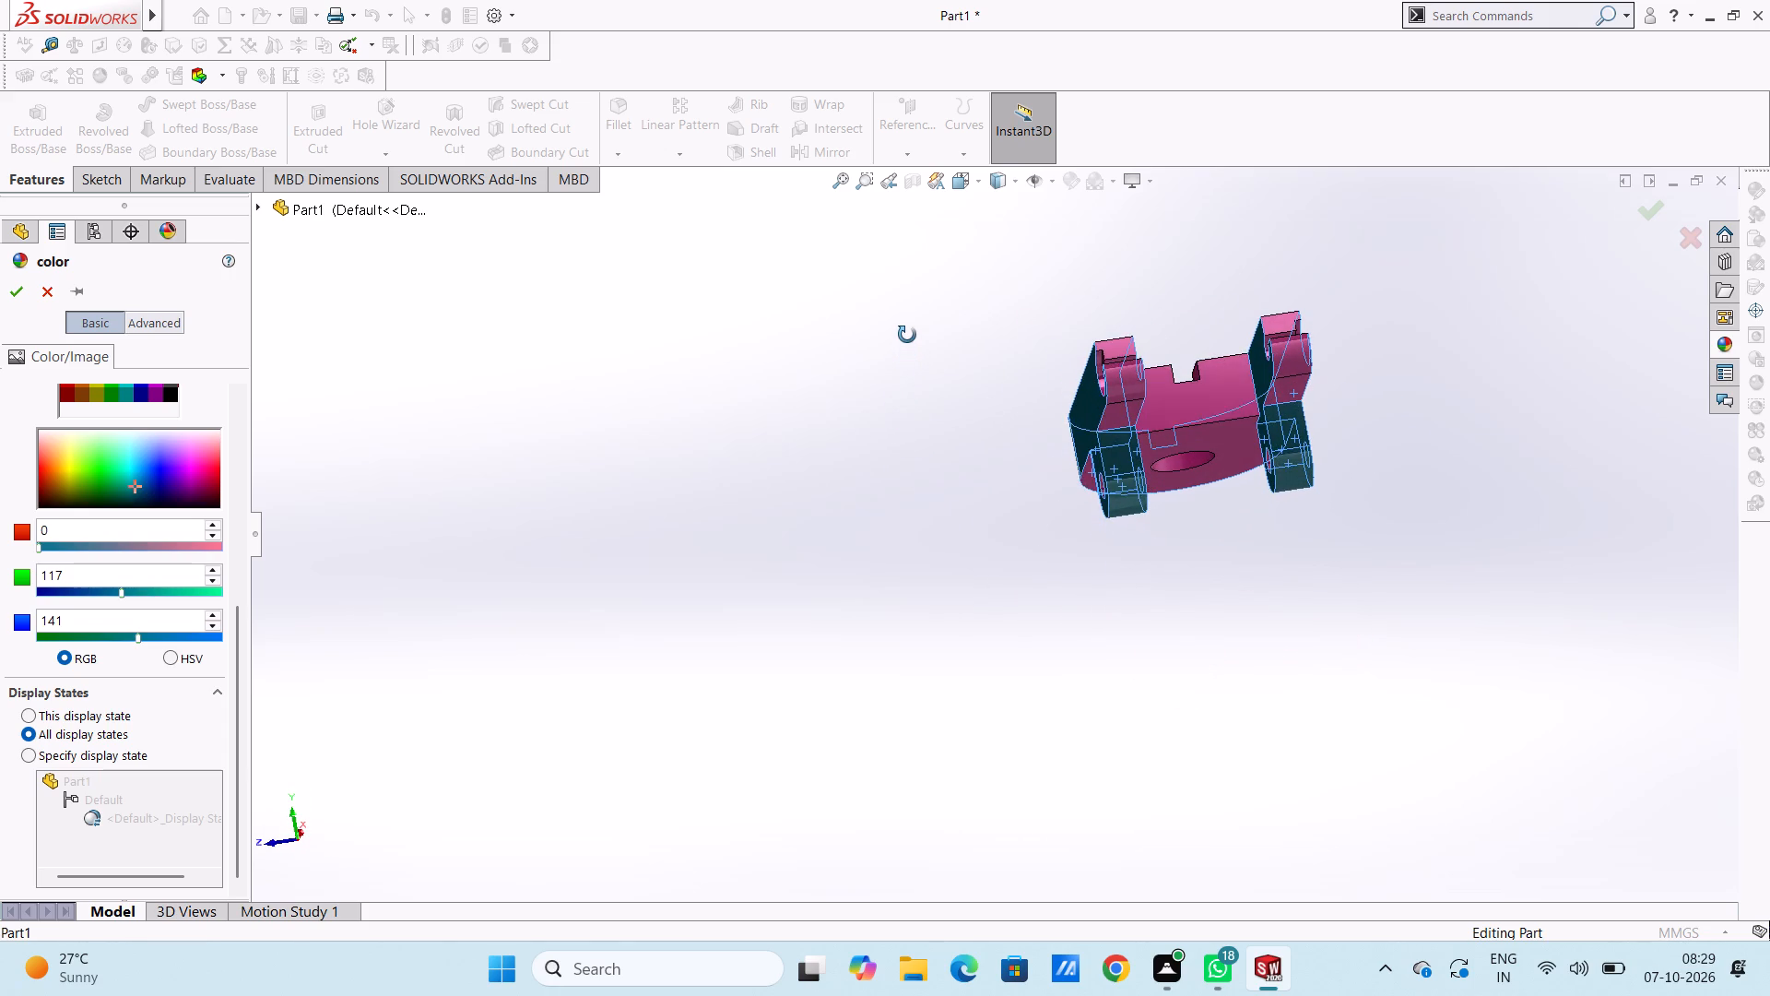
pyautogui.moveTo(907, 335); pyautogui.dragTo(1048, 588, button='middle')
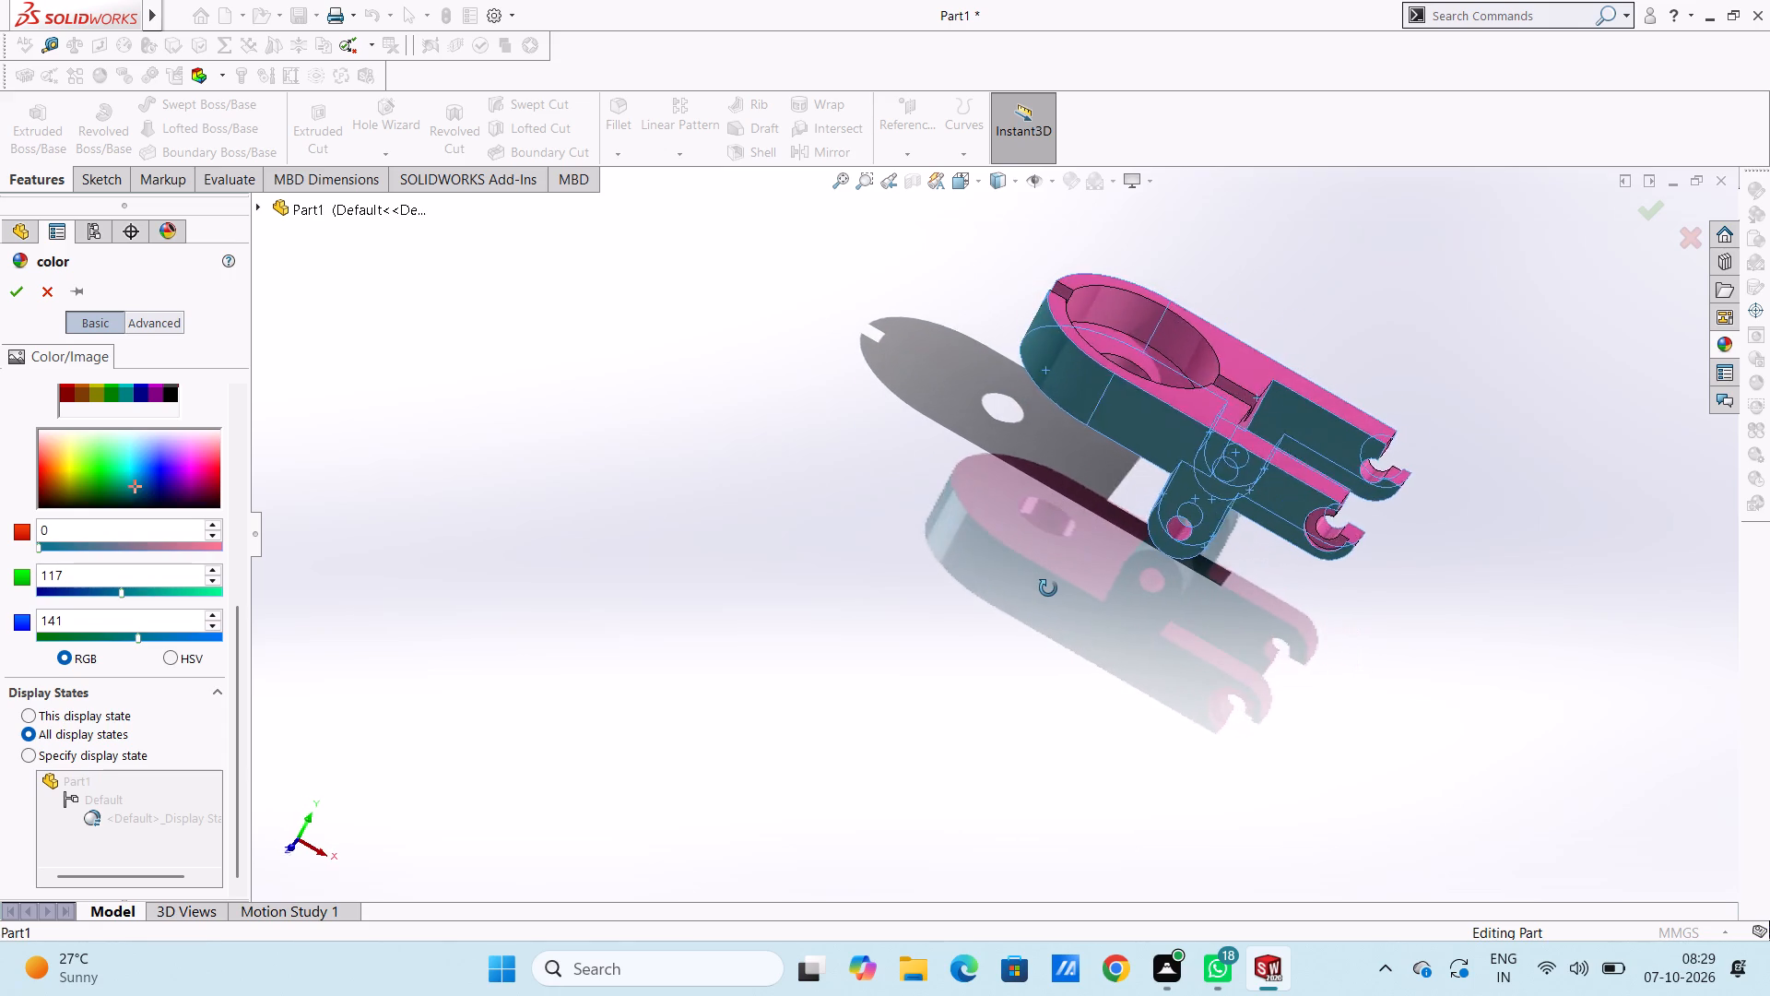
pyautogui.moveTo(1048, 588); pyautogui.dragTo(984, 570, button='middle')
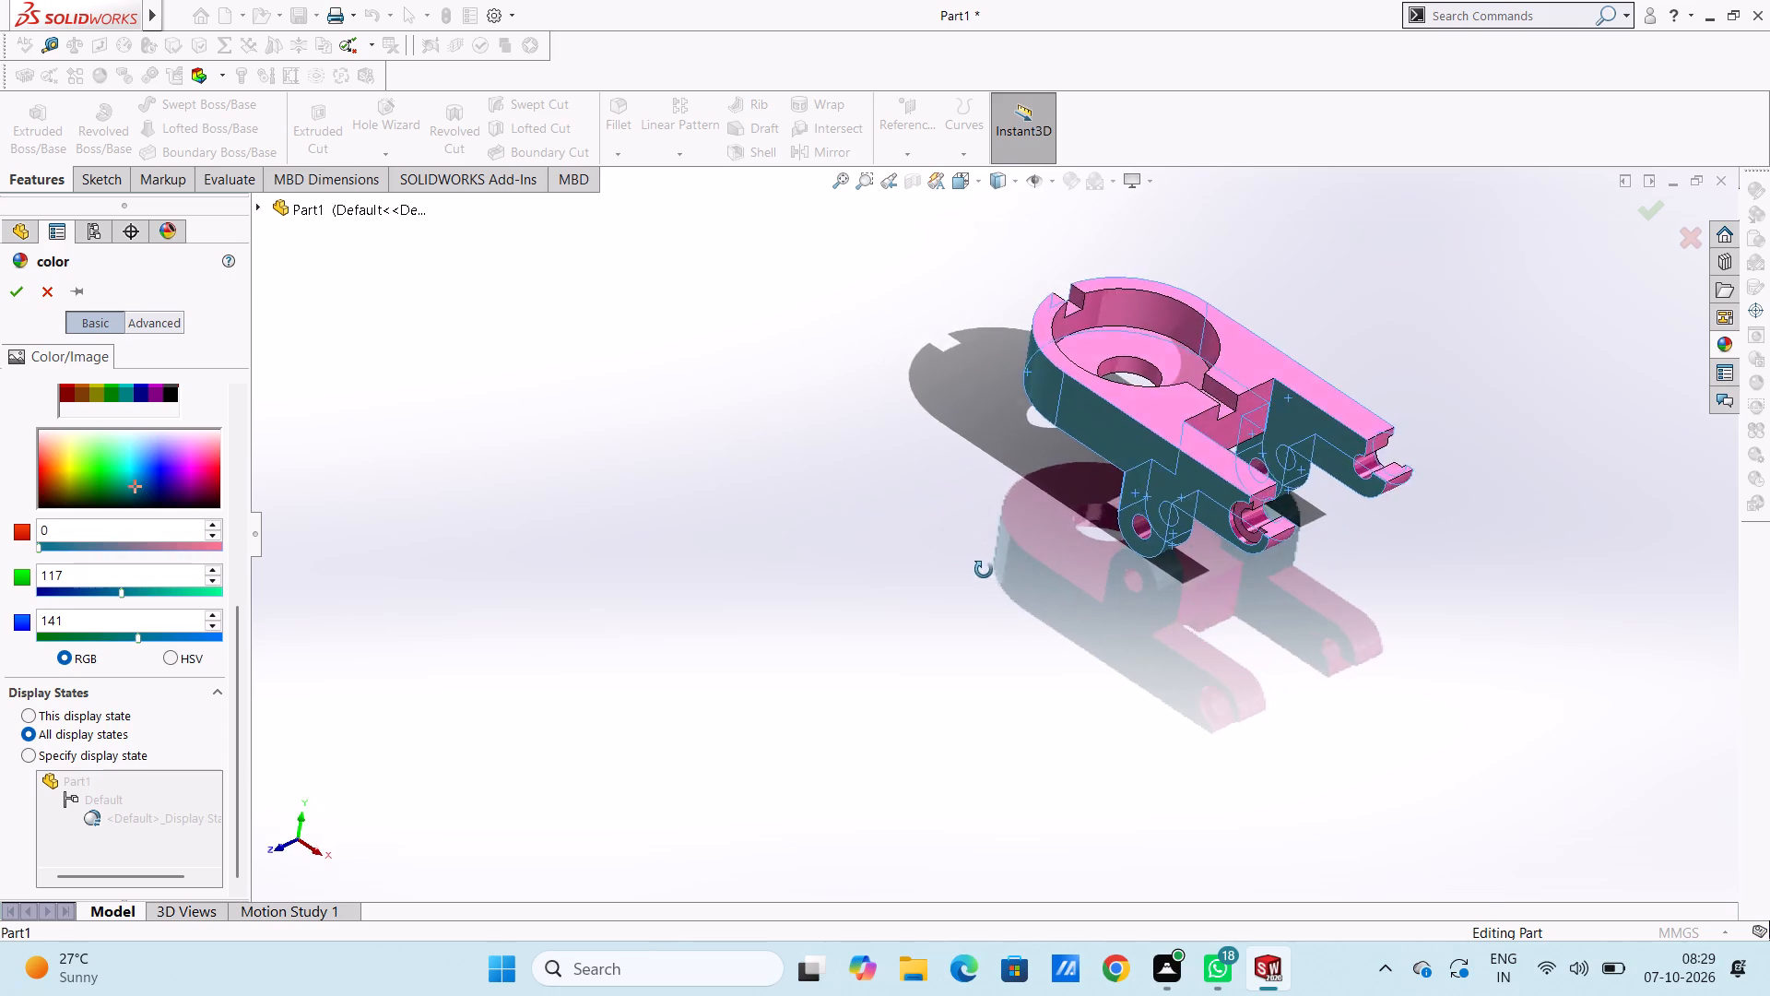
# Apply the teal colour to the flat underside and the rounded hook bottom of both arms.
pyautogui.moveTo(984, 570); pyautogui.dragTo(915, 358, button='middle')
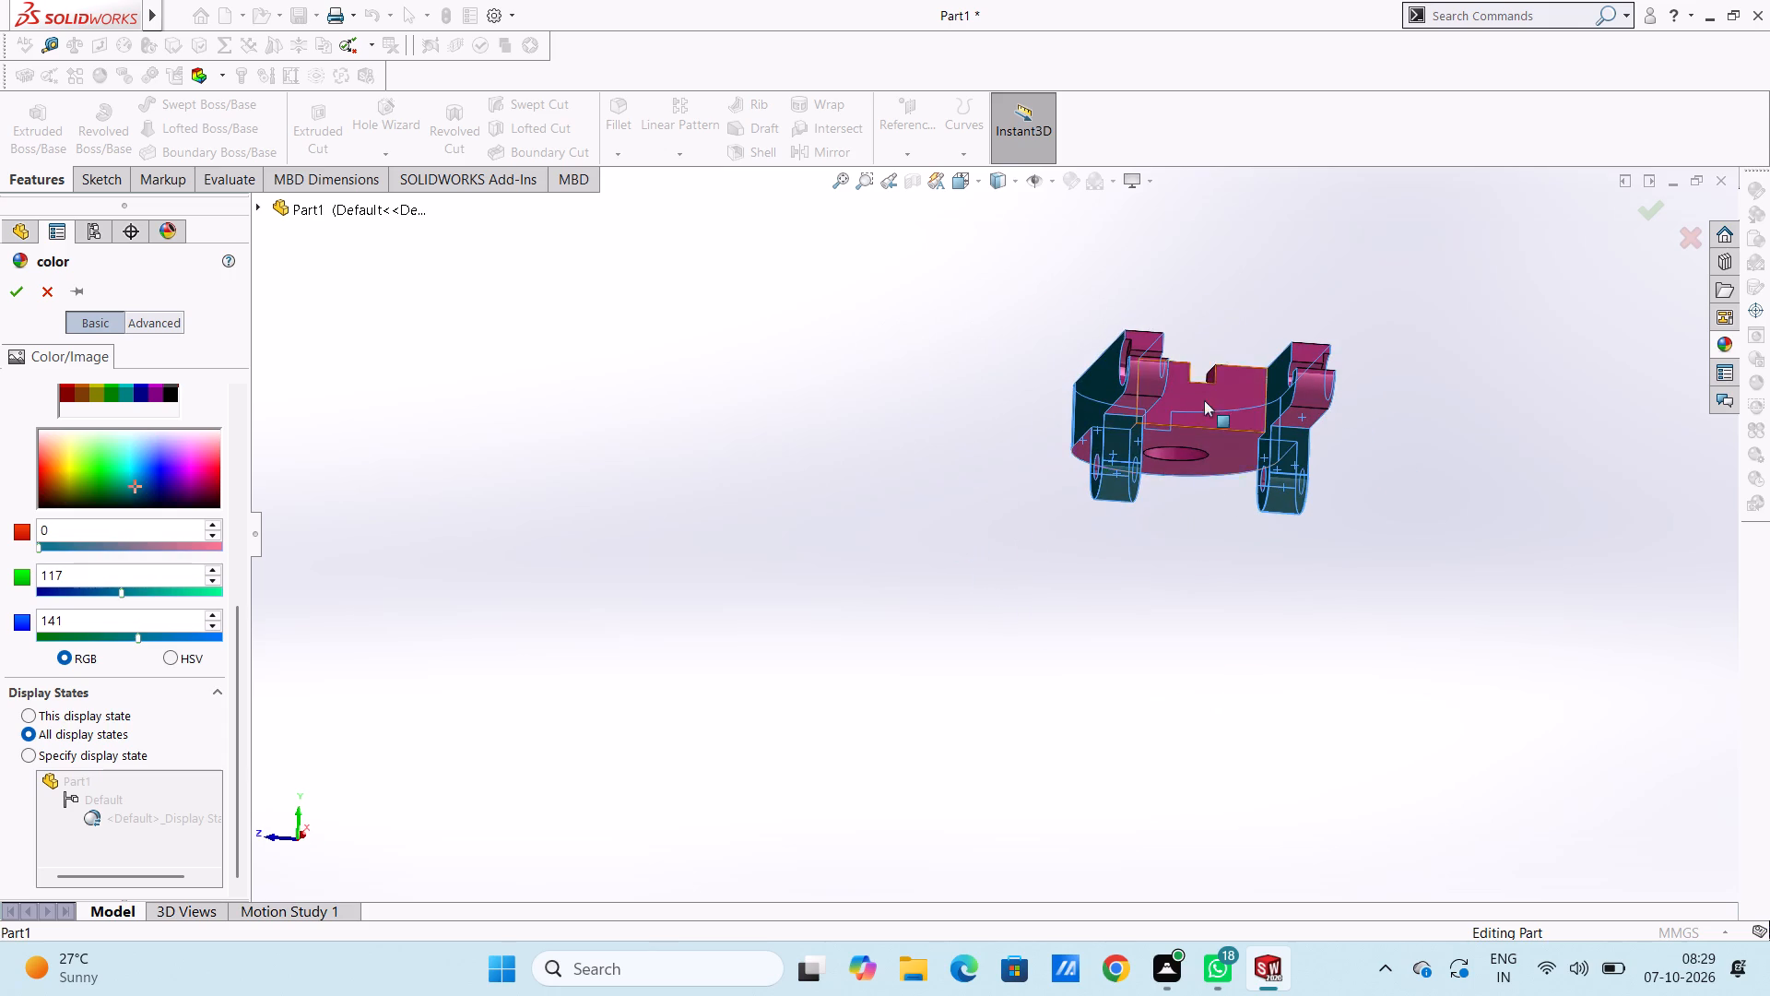
pyautogui.scroll(-4, 1218, 346)
pyautogui.click(991, 525)
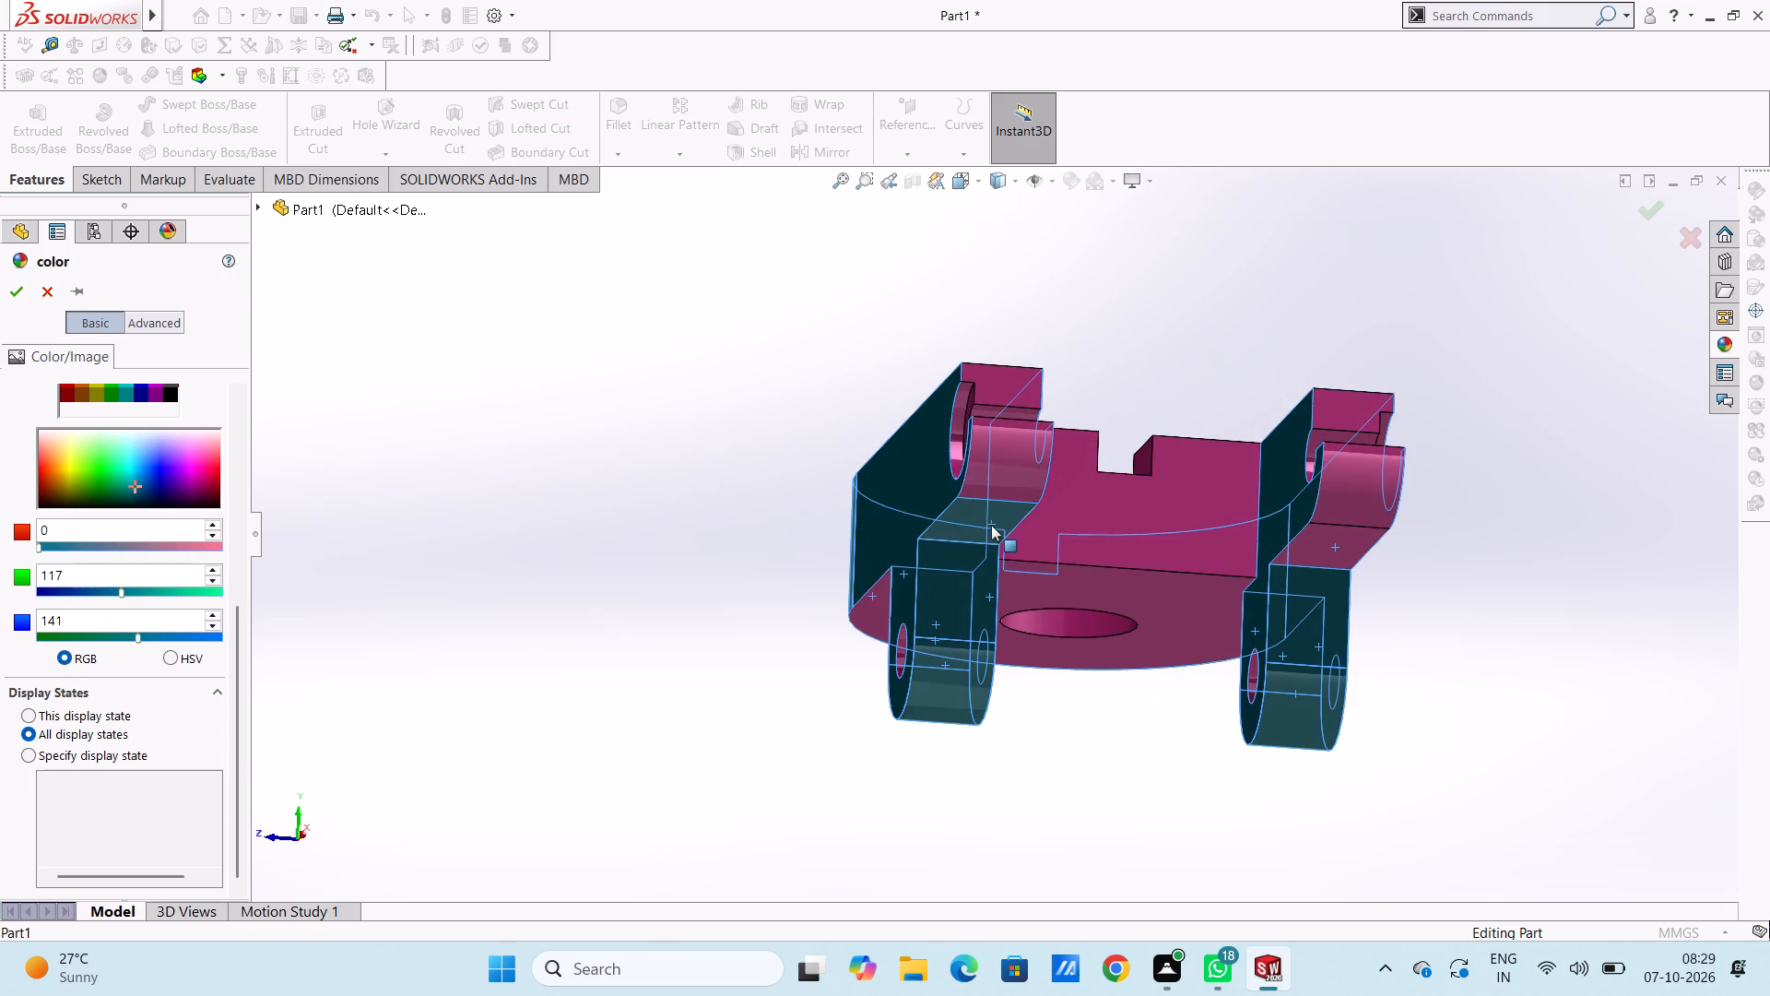
pyautogui.click(1010, 471)
pyautogui.click(1340, 530)
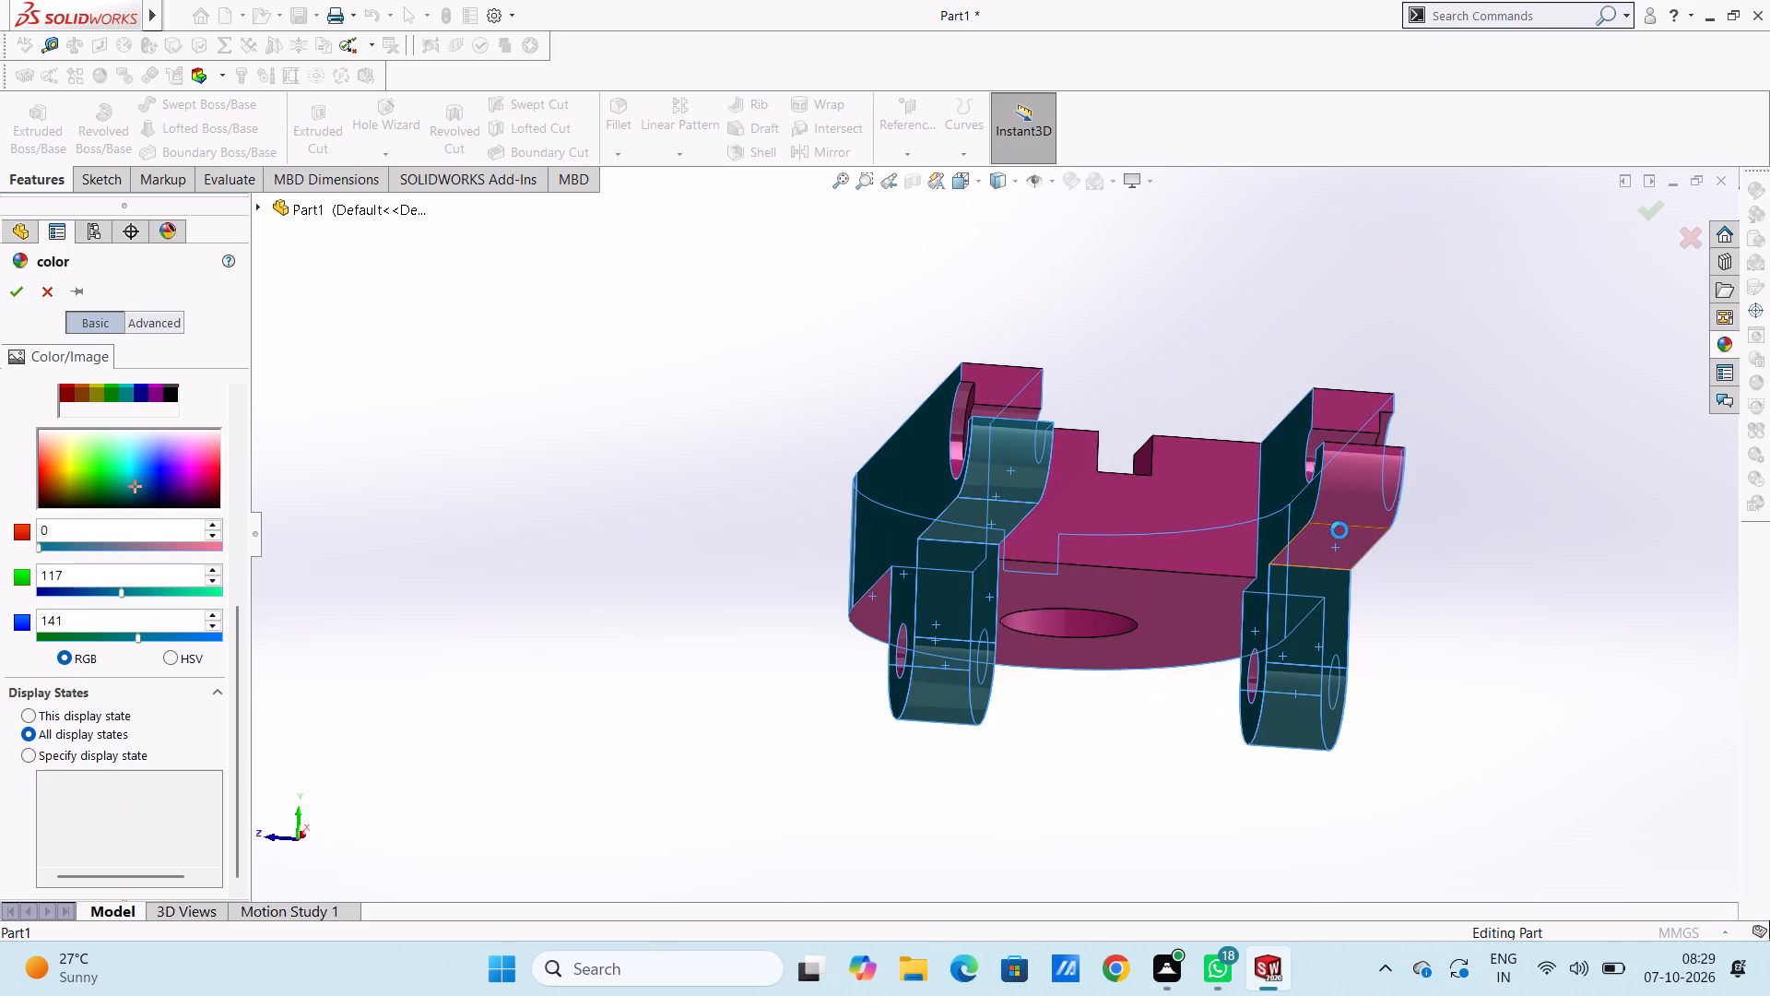
pyautogui.click(1351, 504)
pyautogui.scroll(2, 1196, 617)
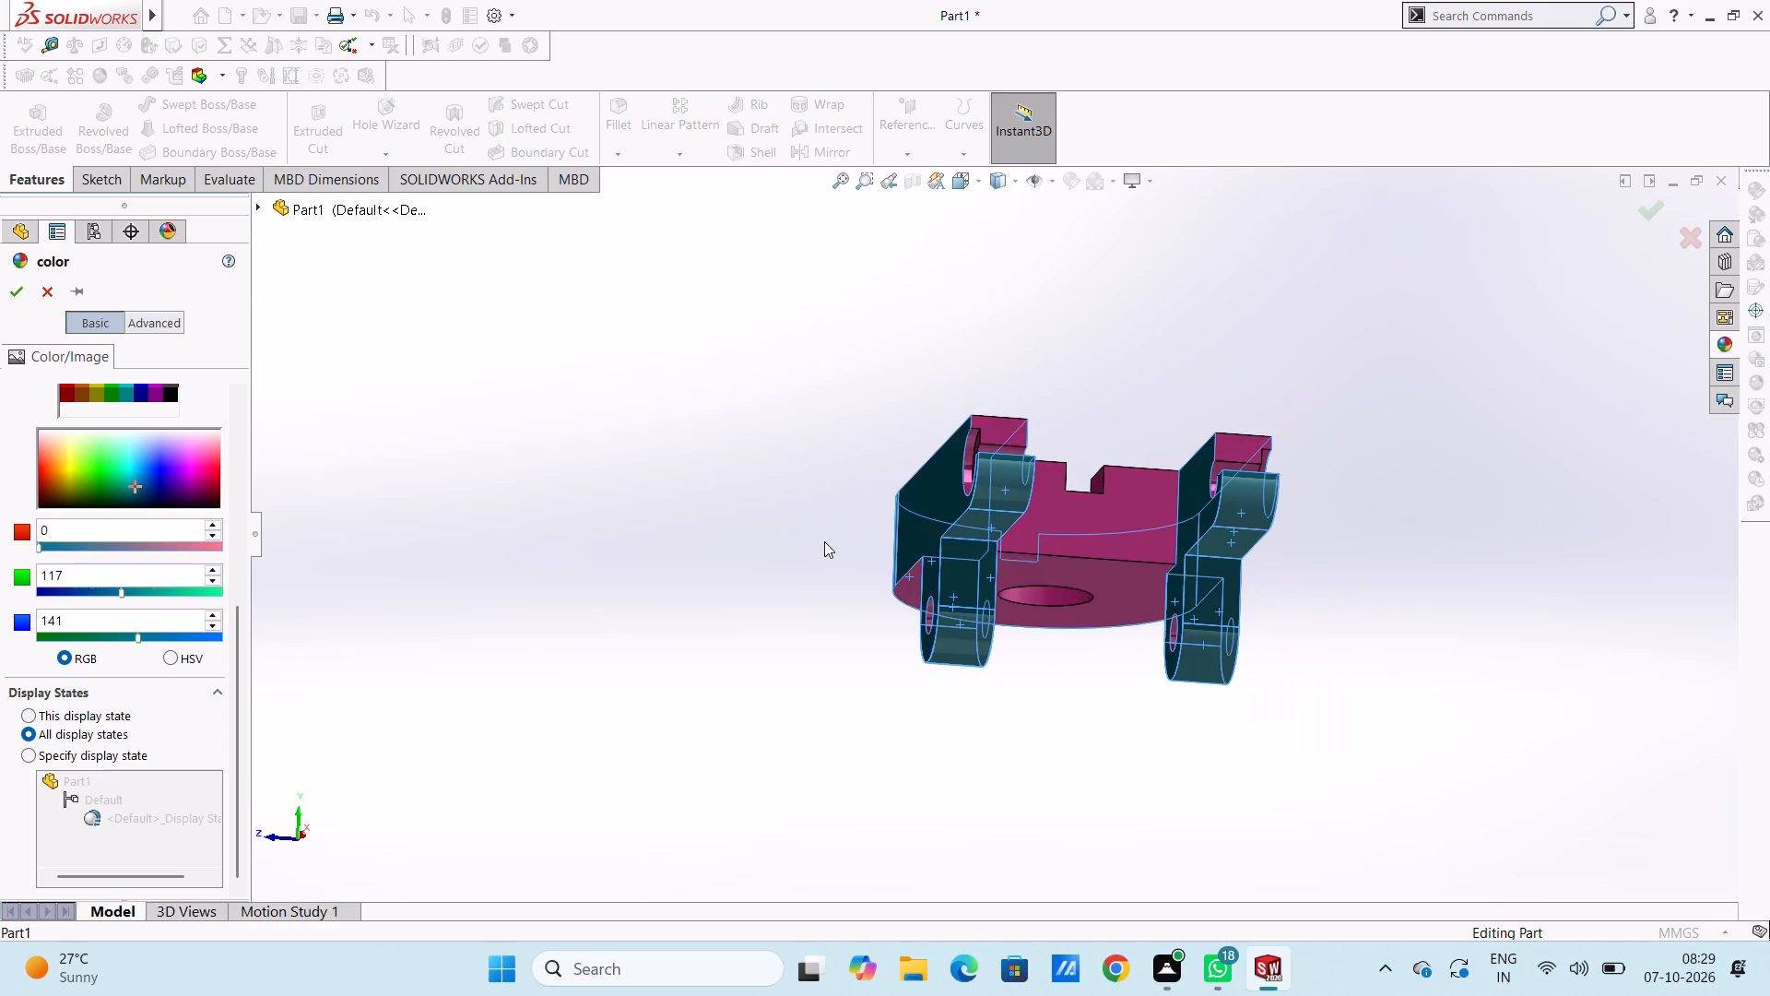
pyautogui.moveTo(825, 542); pyautogui.dragTo(937, 551, button='middle')
pyautogui.moveTo(937, 490); pyautogui.dragTo(936, 478, button='middle')
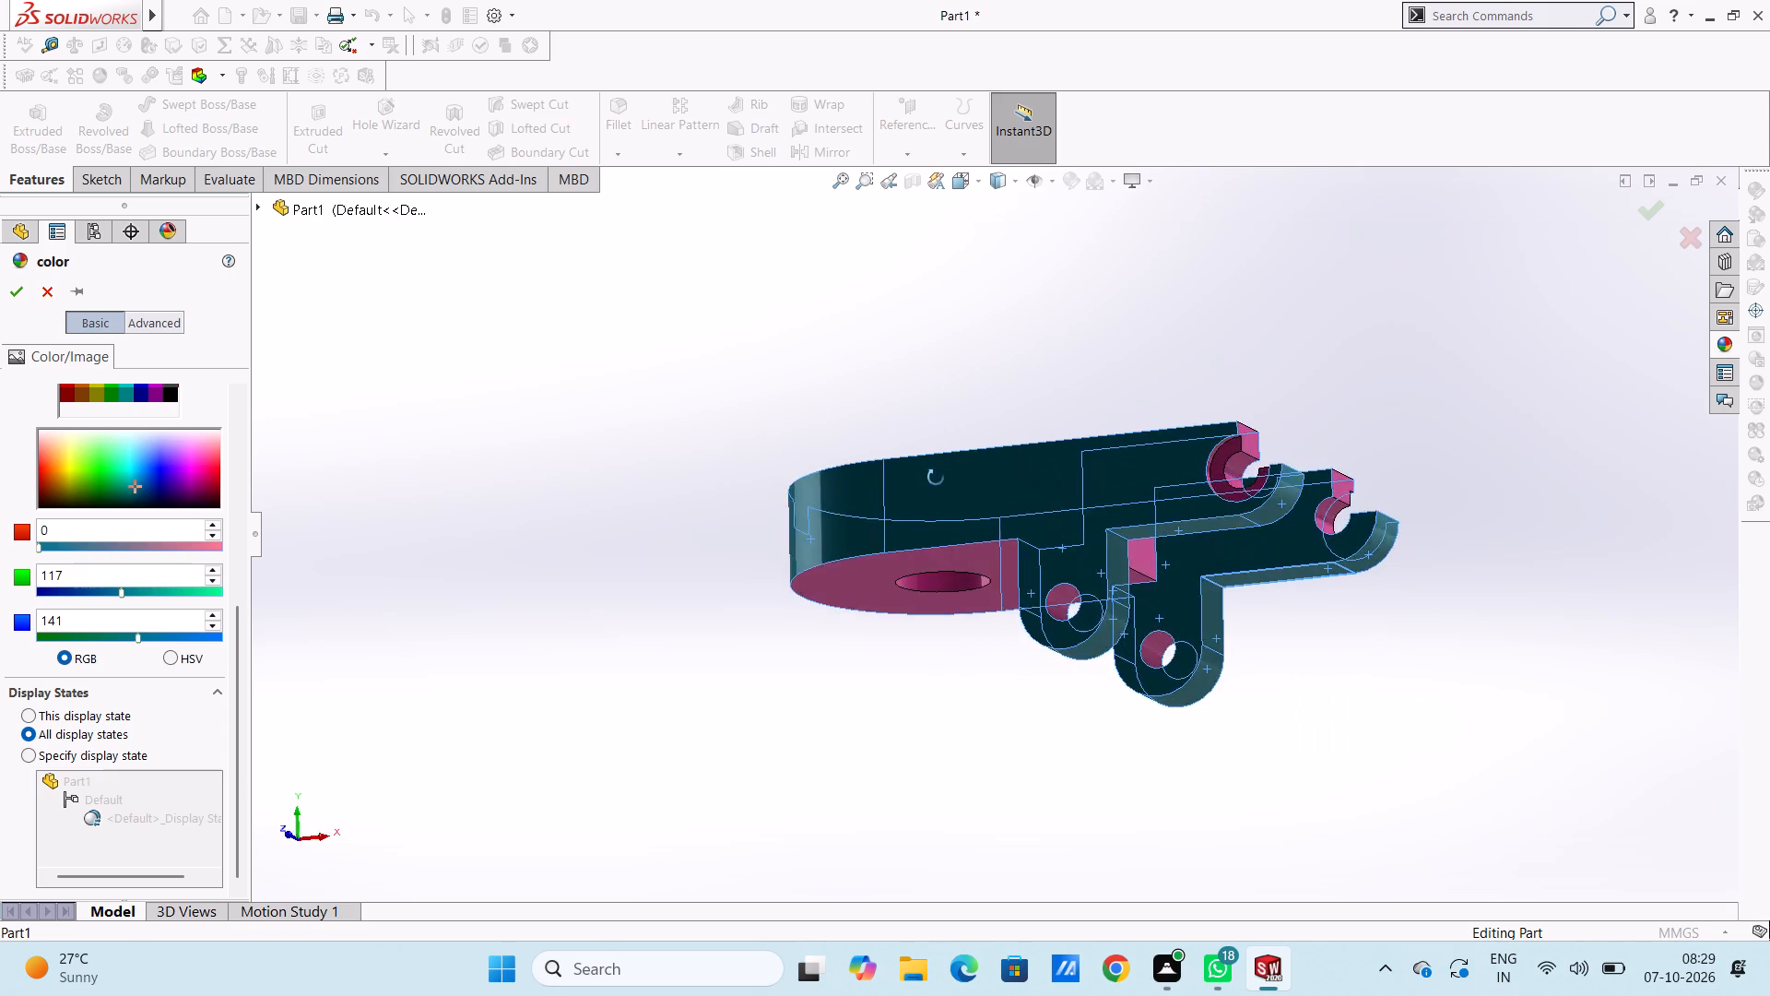
pyautogui.moveTo(936, 478); pyautogui.dragTo(919, 748, button='middle')
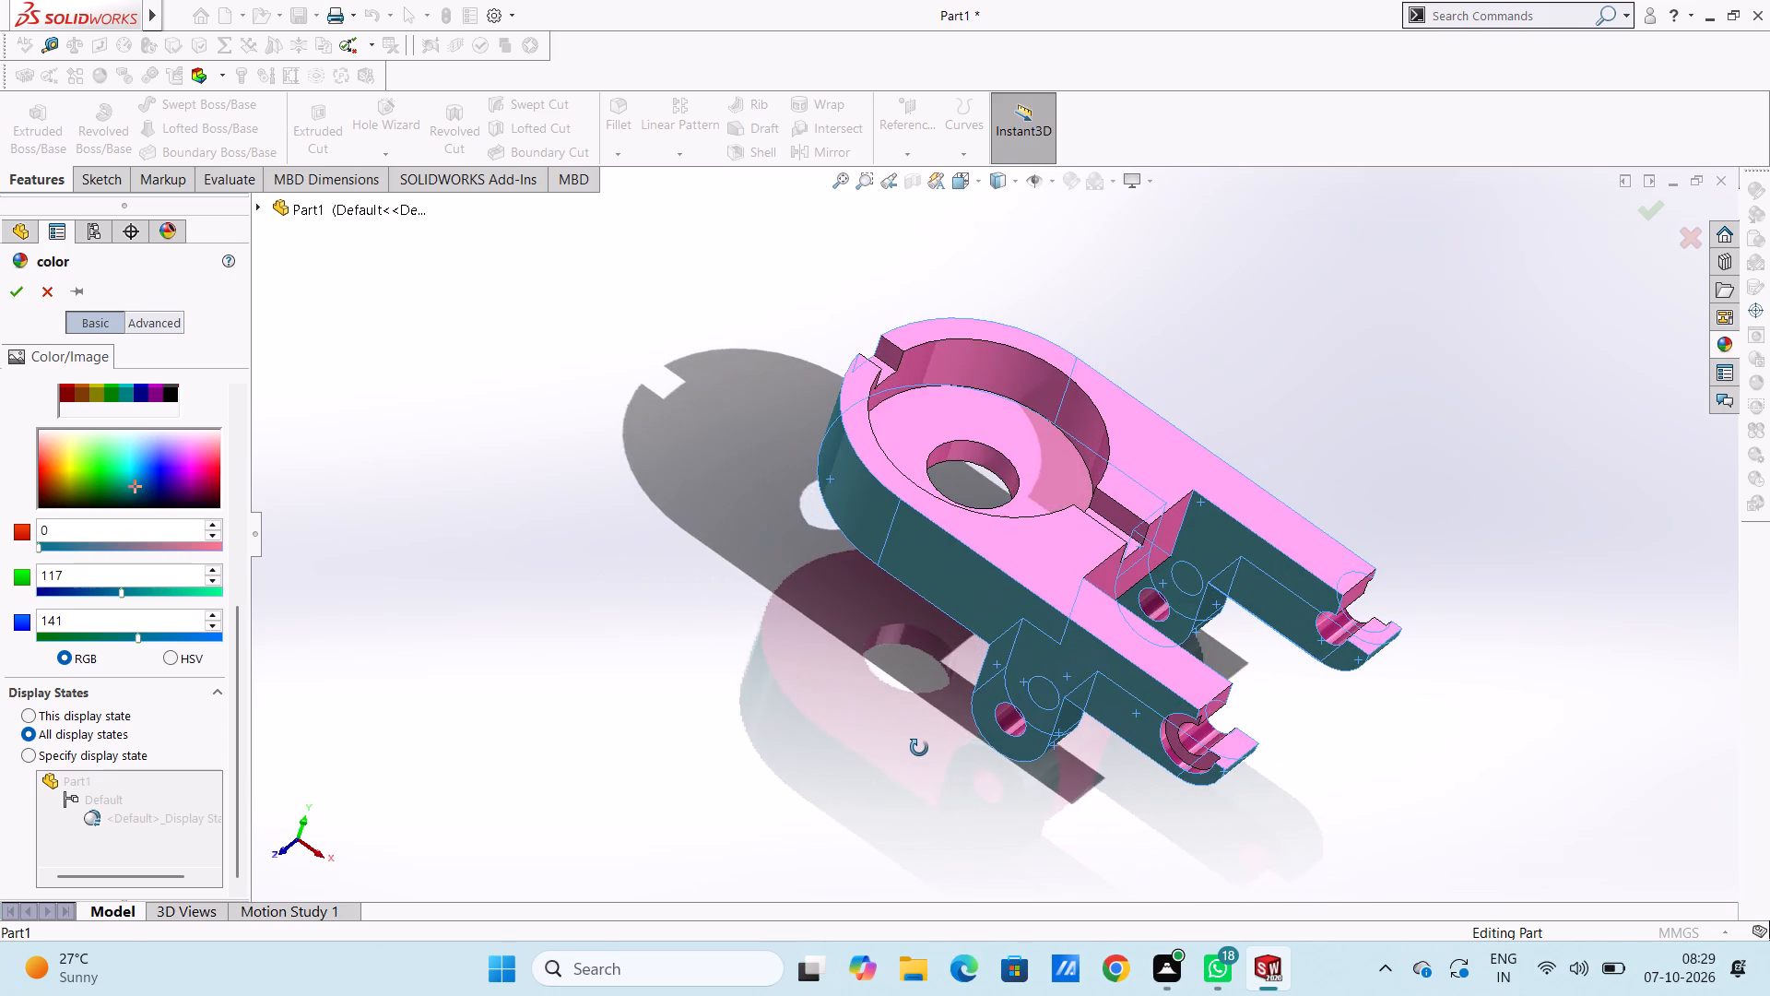
pyautogui.moveTo(919, 748); pyautogui.dragTo(910, 746, button='middle')
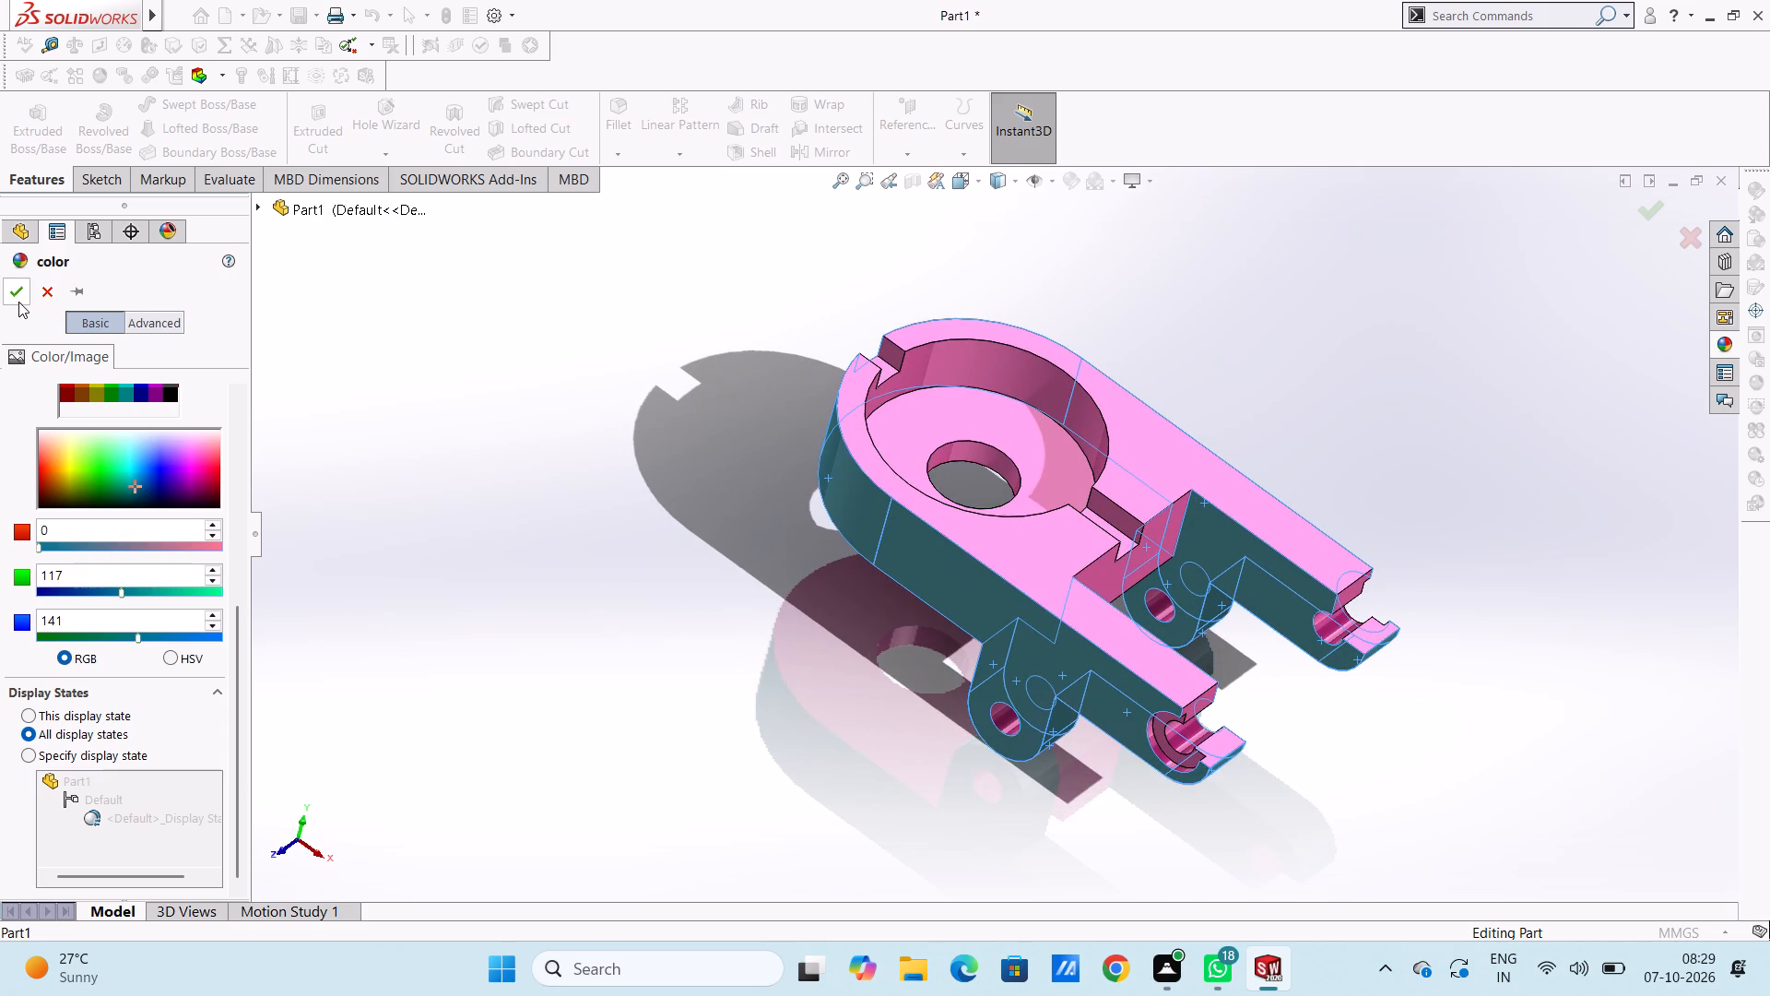
# Accept the teal colour for the selected side, lug and underside faces of the part.
pyautogui.click(17, 300)
pyautogui.moveTo(694, 672); pyautogui.dragTo(653, 607, button='middle')
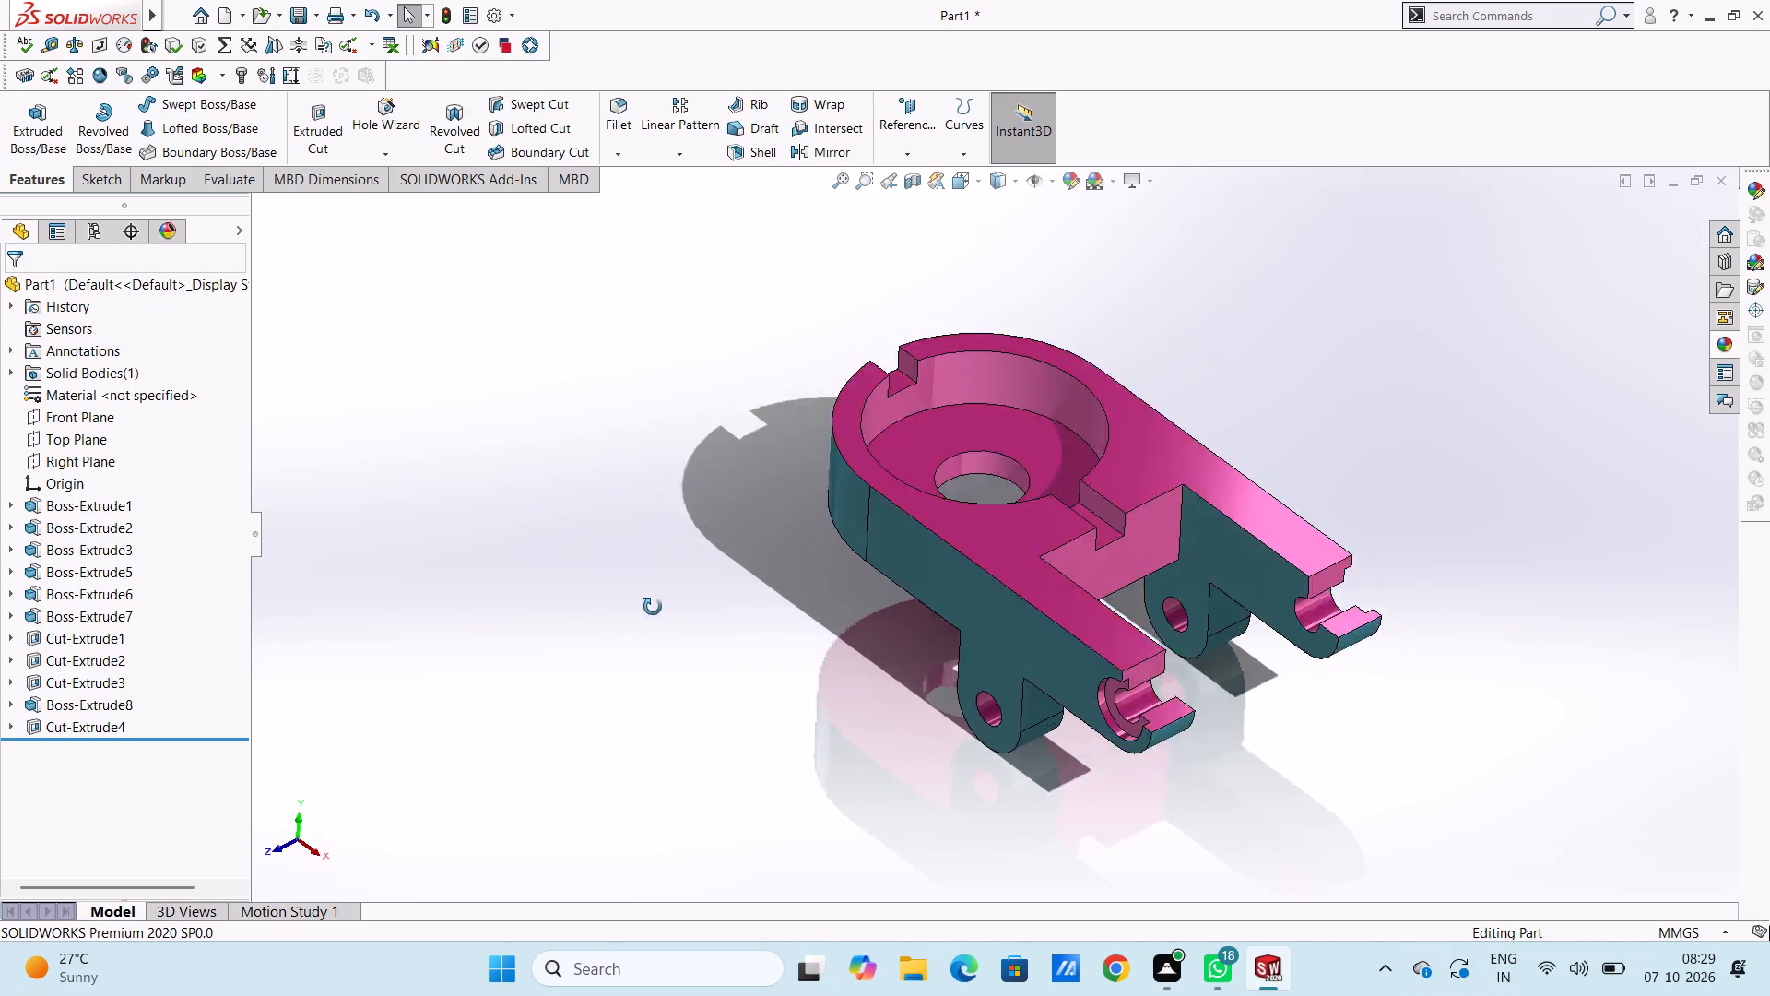
pyautogui.moveTo(653, 607); pyautogui.dragTo(711, 658, button='middle')
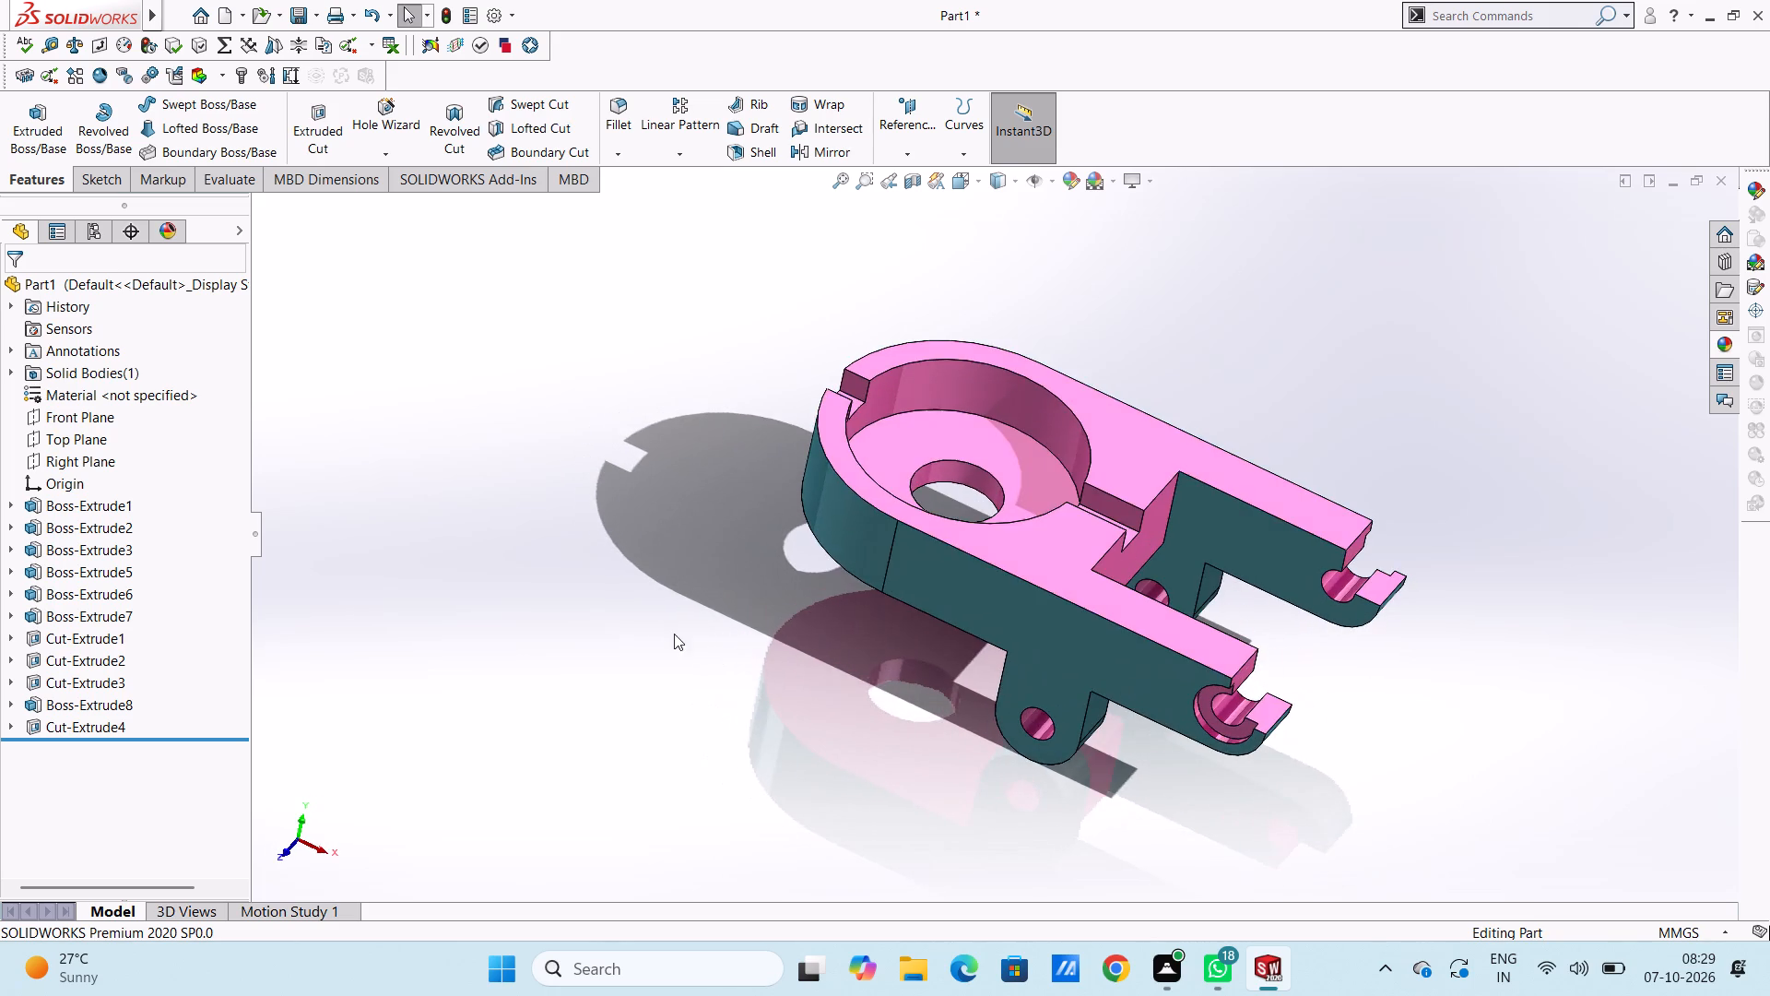
pyautogui.moveTo(667, 604); pyautogui.dragTo(676, 515, button='middle')
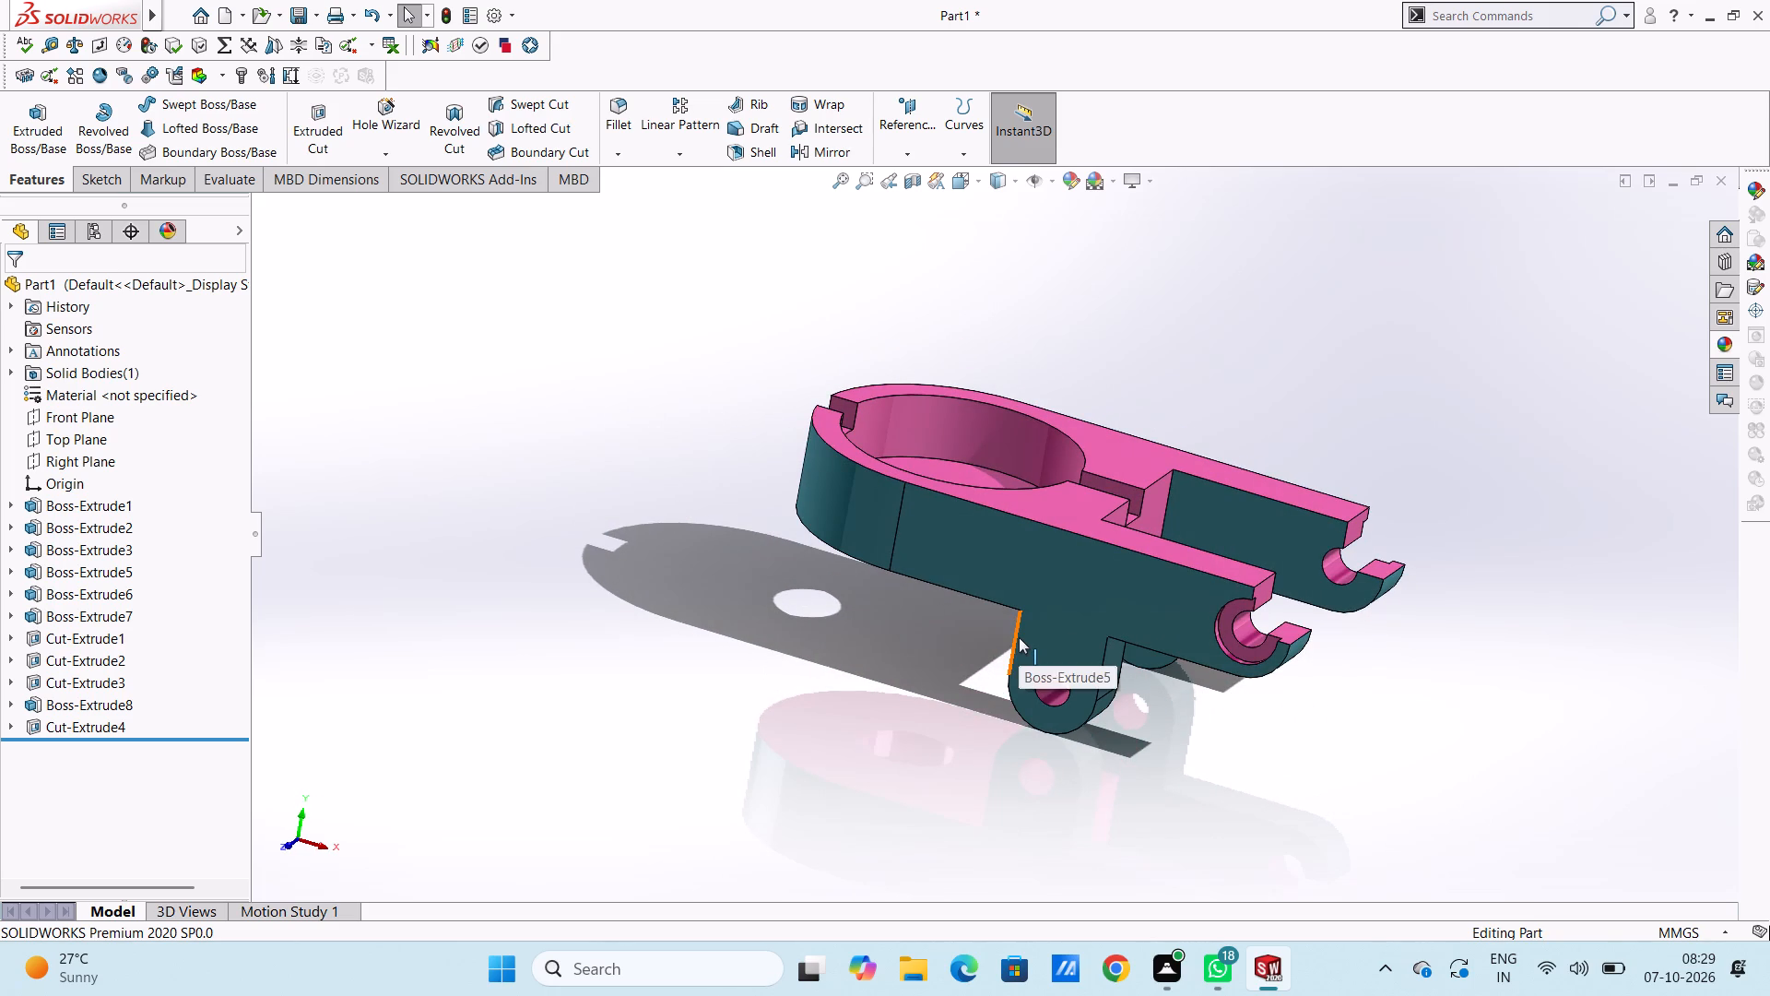
# Apply the chromium plate metal appearance to the inner face of the front arm's lug hole.
pyautogui.scroll(-2, 1200, 781)
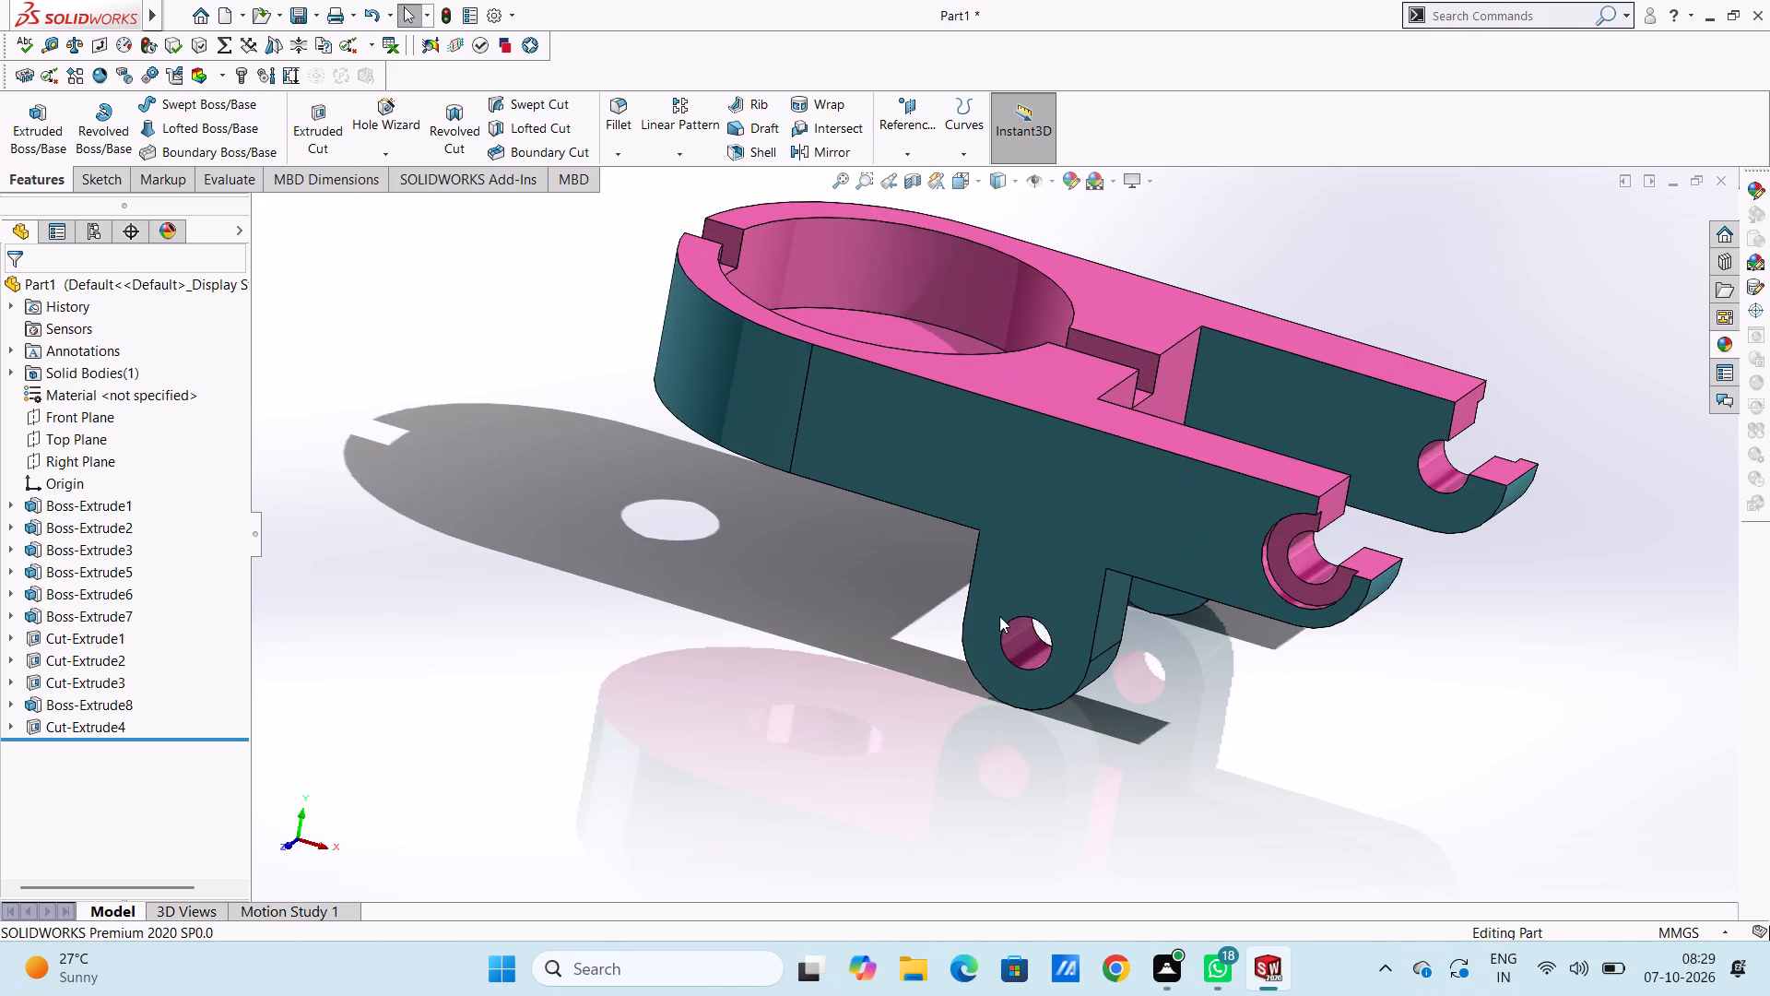
pyautogui.scroll(-5, 1031, 623)
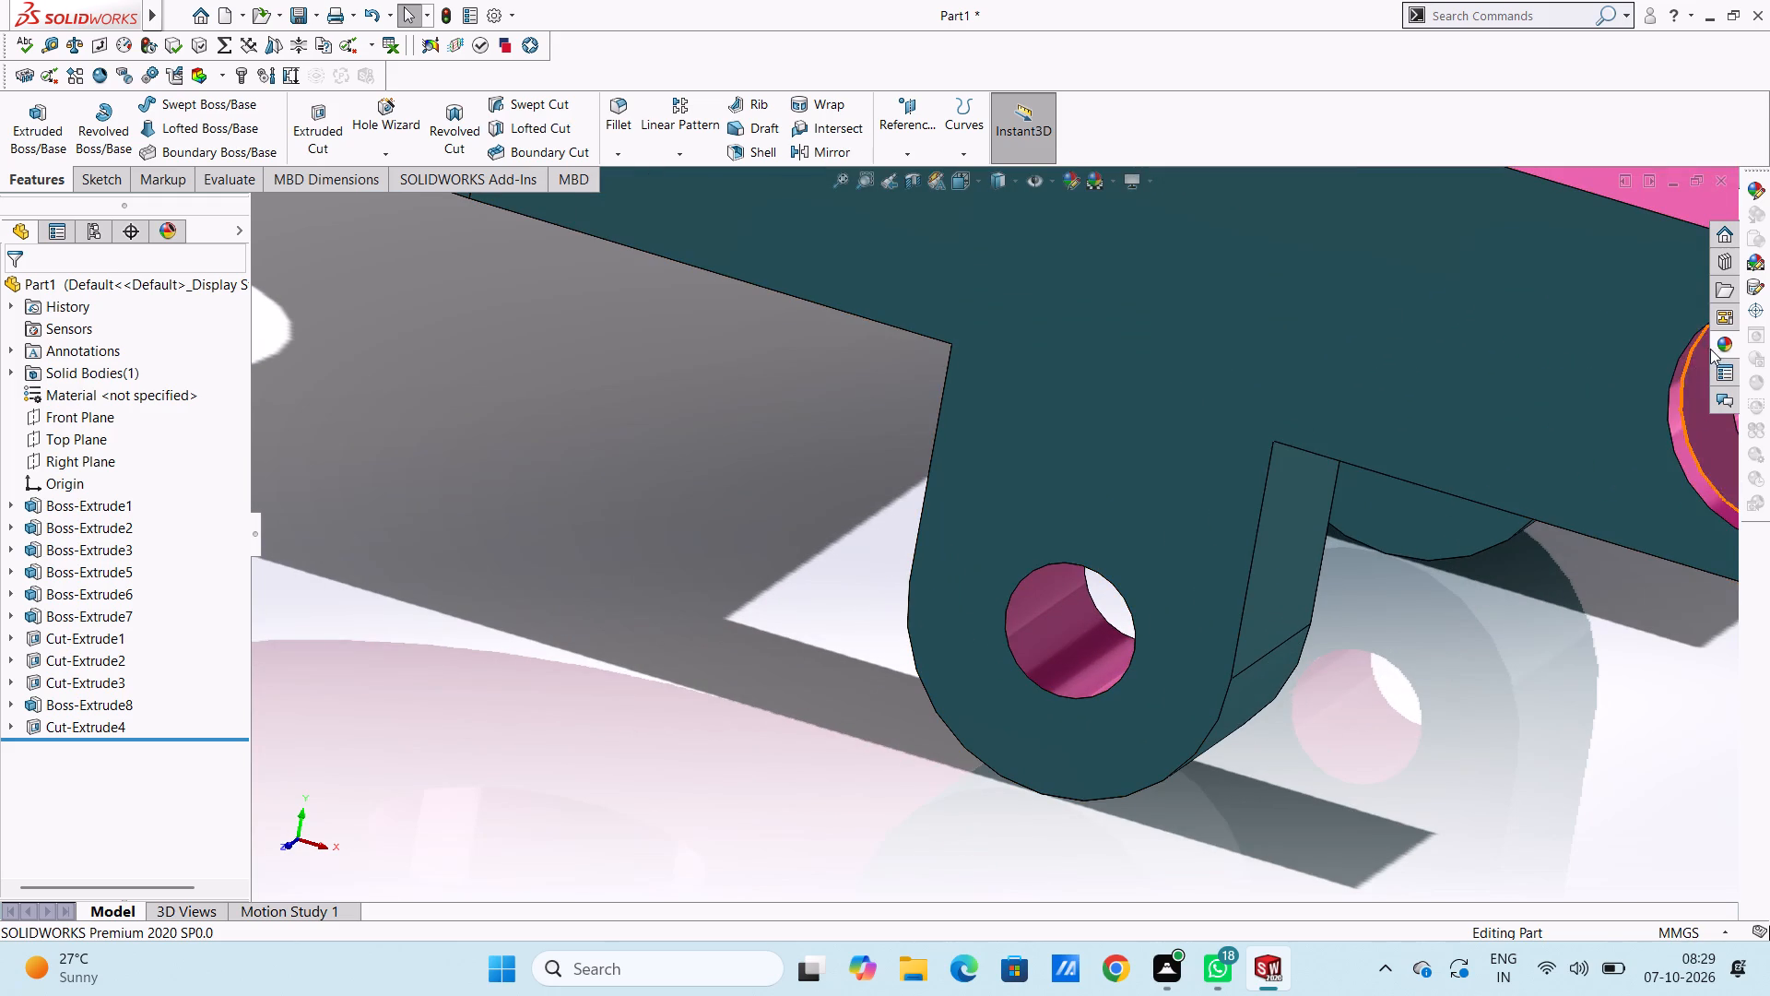
pyautogui.click(1718, 338)
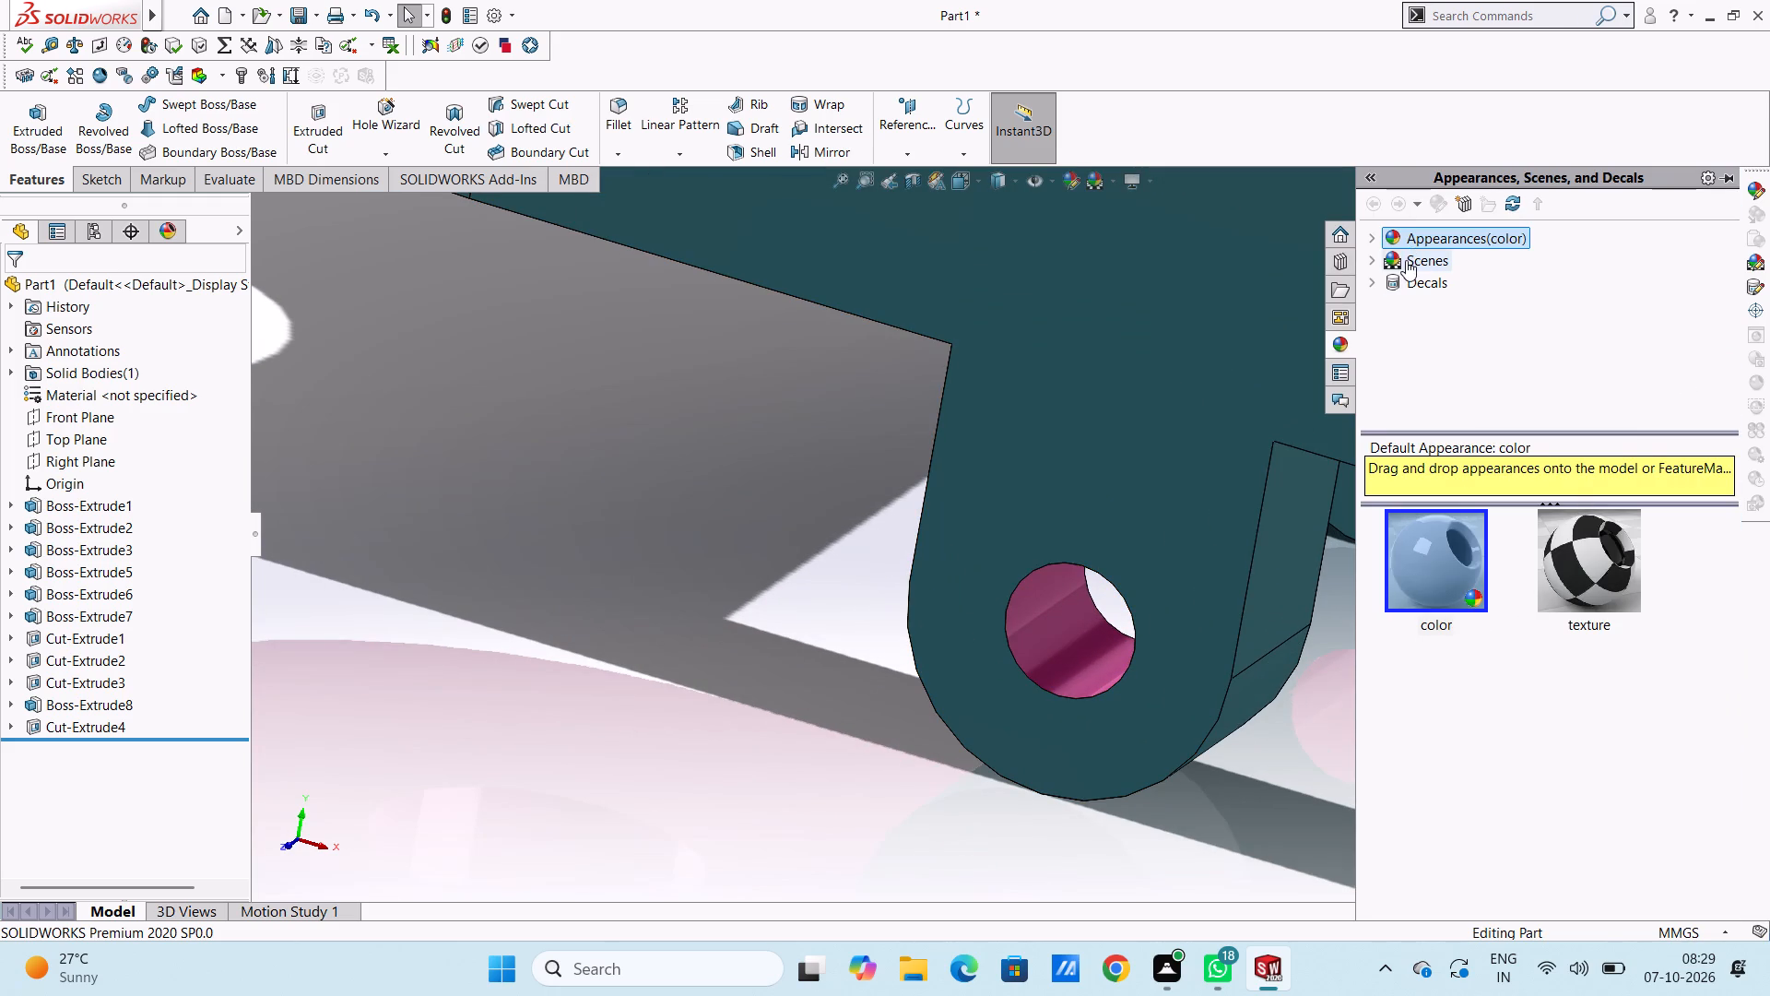
pyautogui.click(1370, 232)
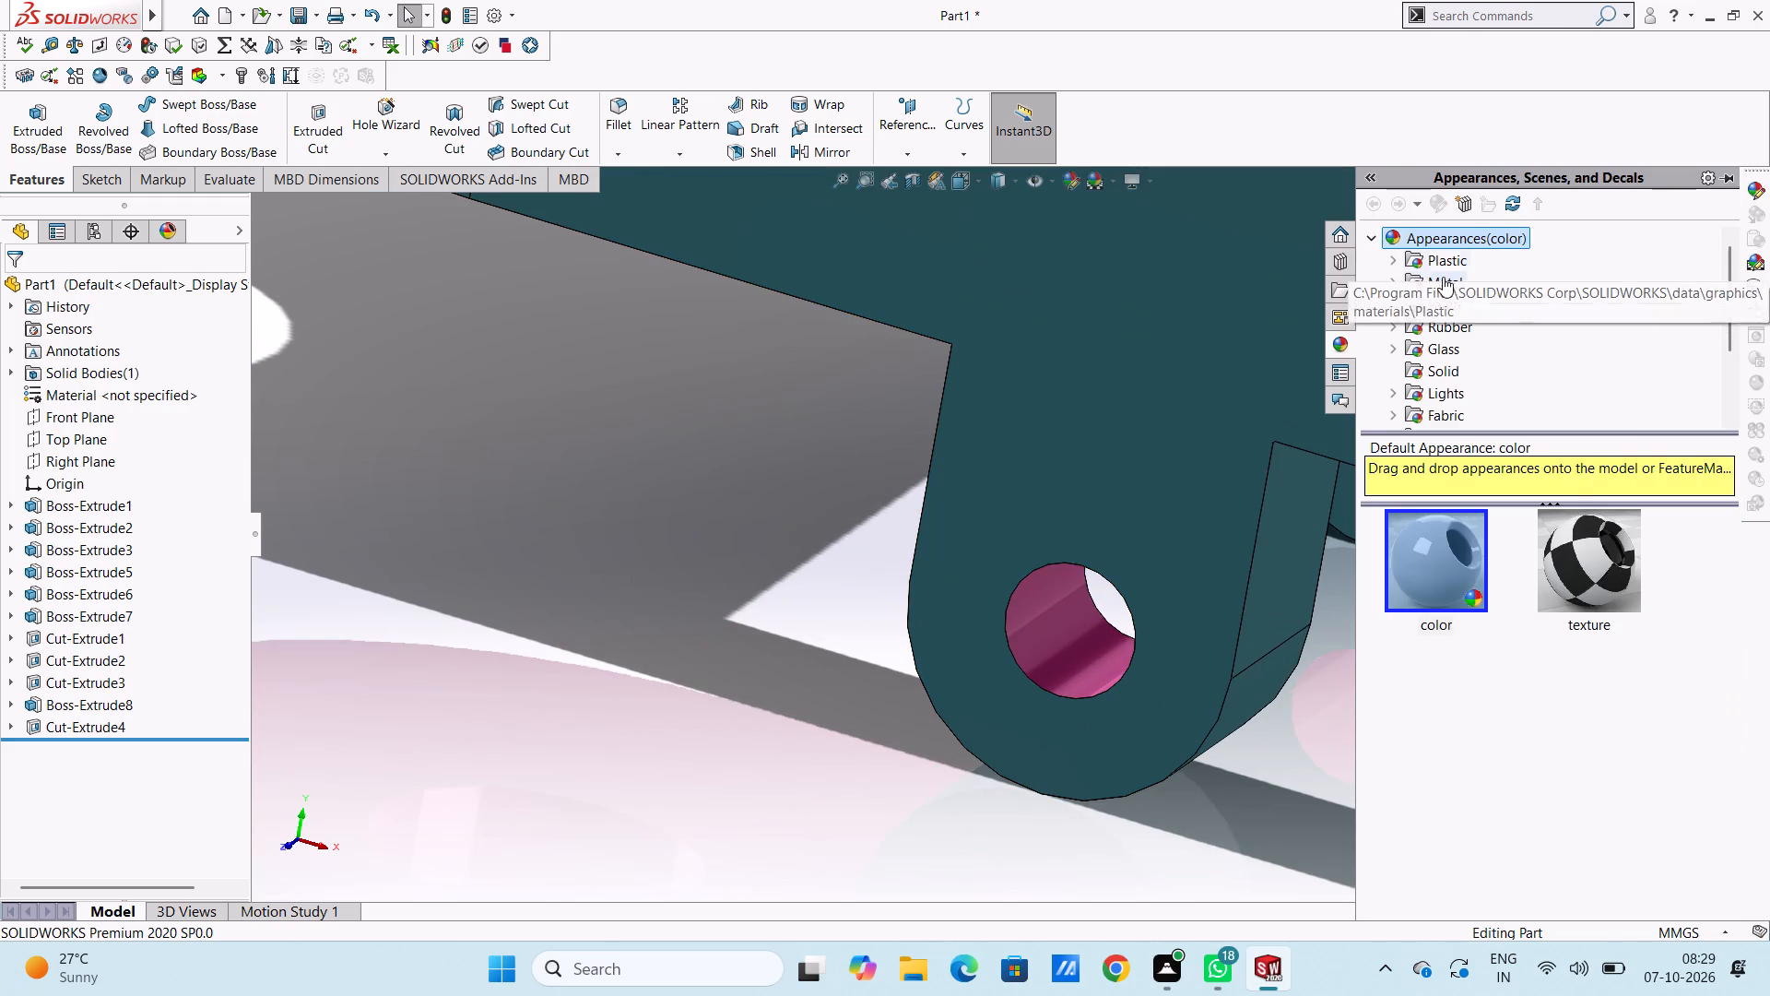
pyautogui.click(1442, 280)
pyautogui.scroll(-3, 1054, 638)
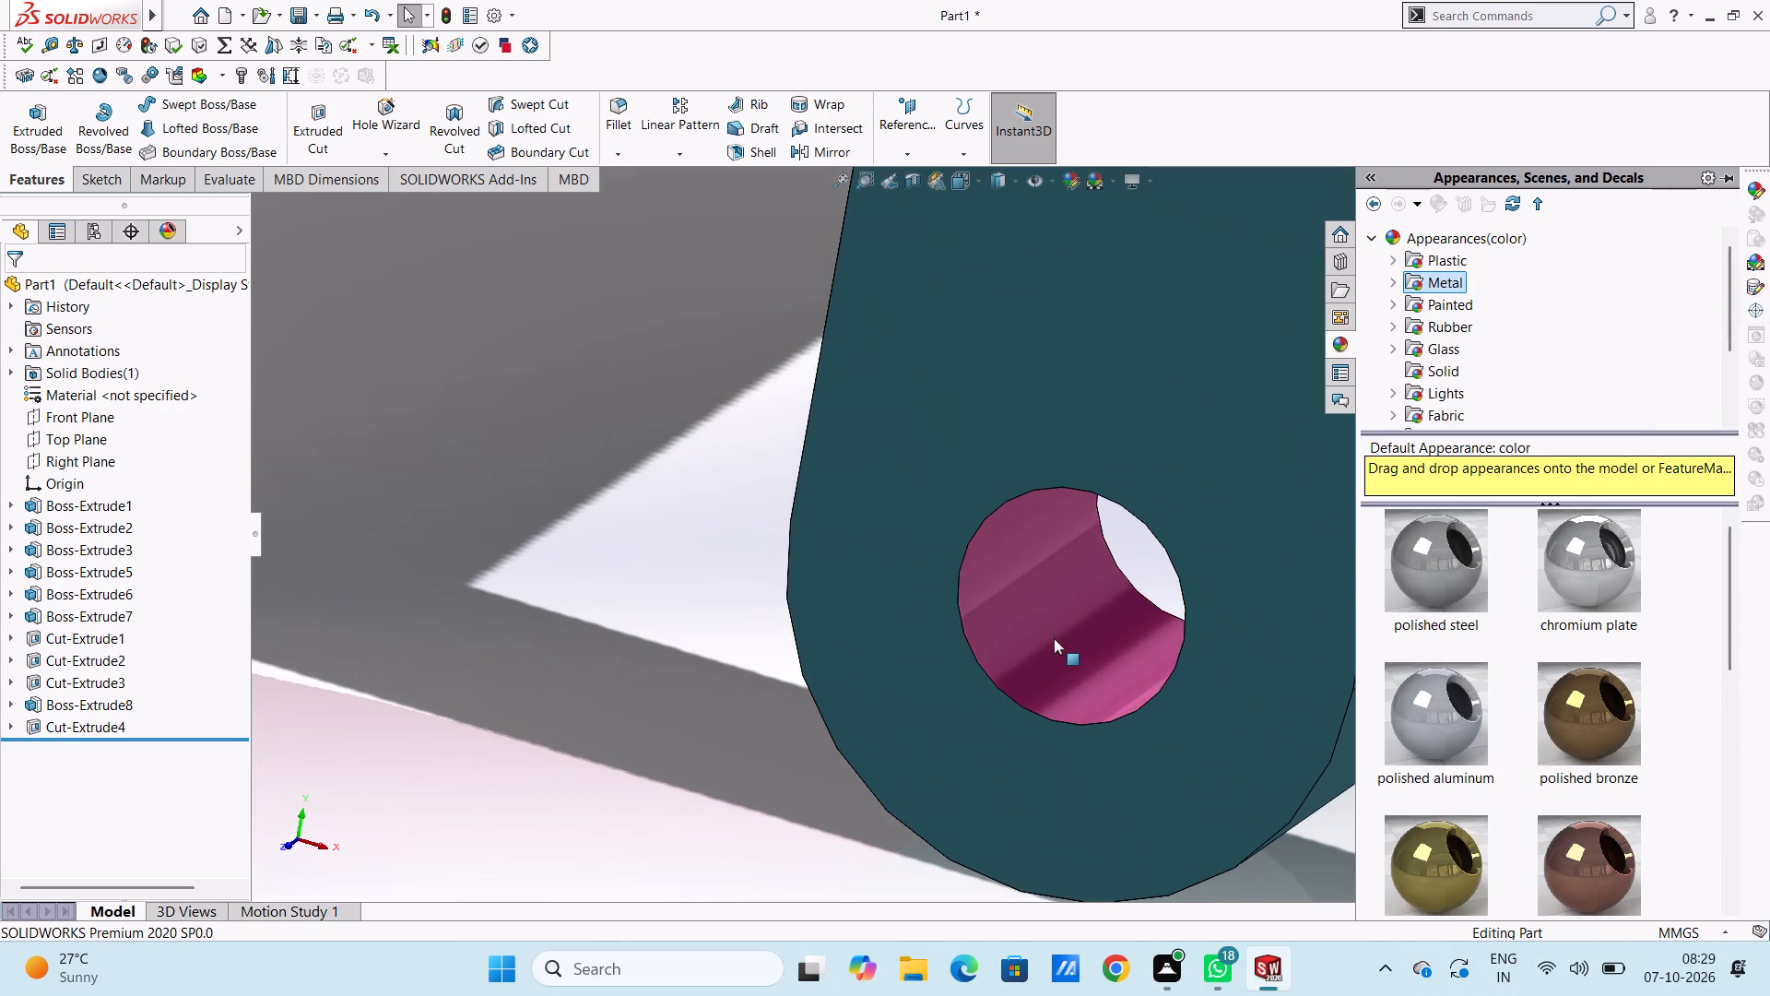
pyautogui.moveTo(1607, 554); pyautogui.dragTo(1190, 611)
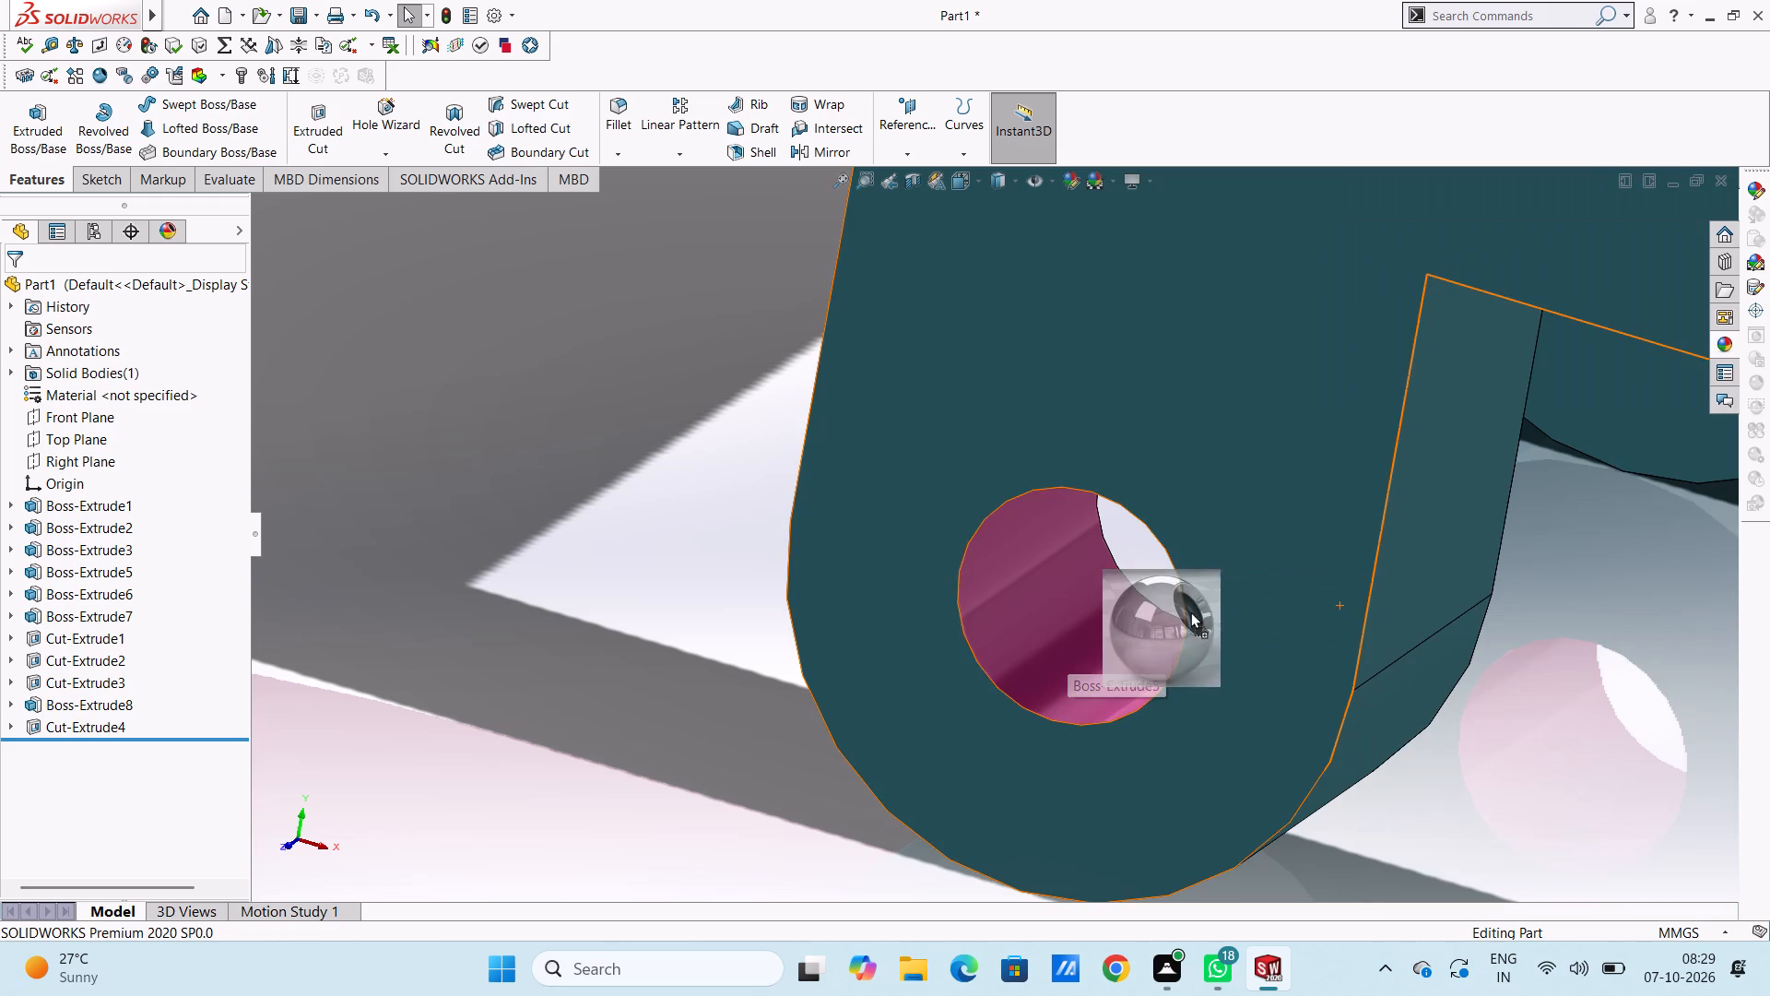
pyautogui.moveTo(1190, 611); pyautogui.dragTo(1062, 603)
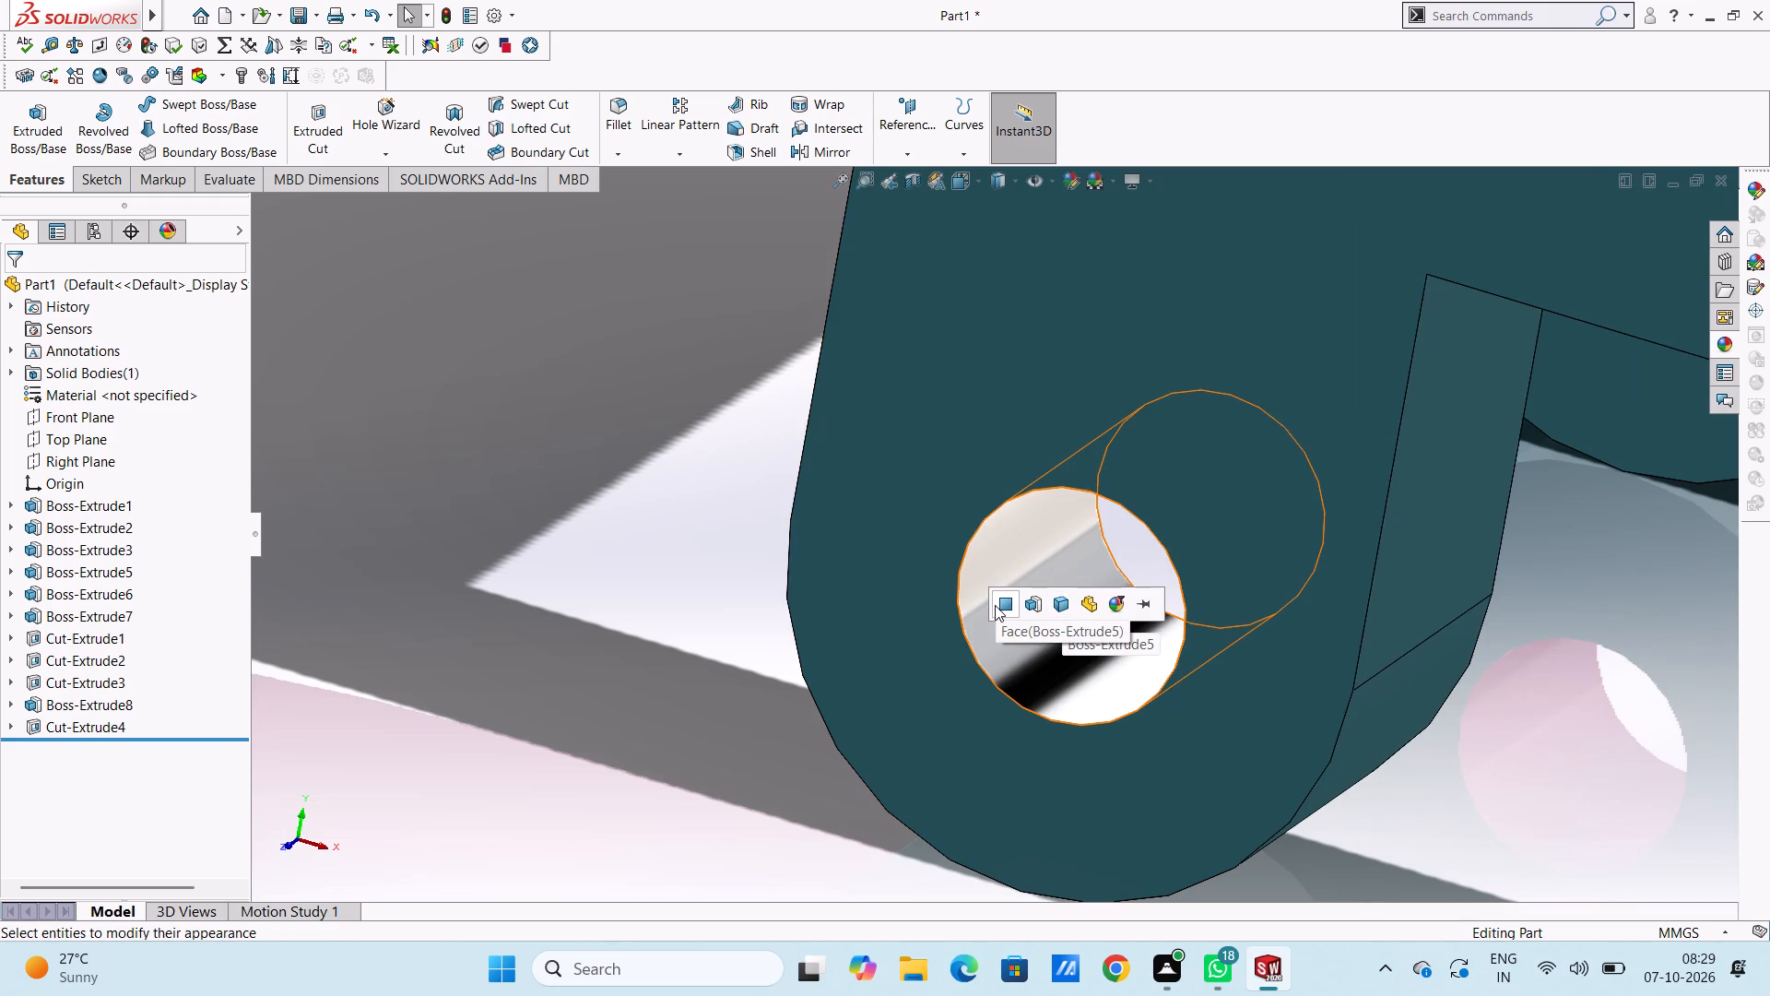
pyautogui.click(1009, 600)
# Apply chromium plate to the flat face and the curved rim wall of the front arm's hook recess.
pyautogui.scroll(9, 1134, 662)
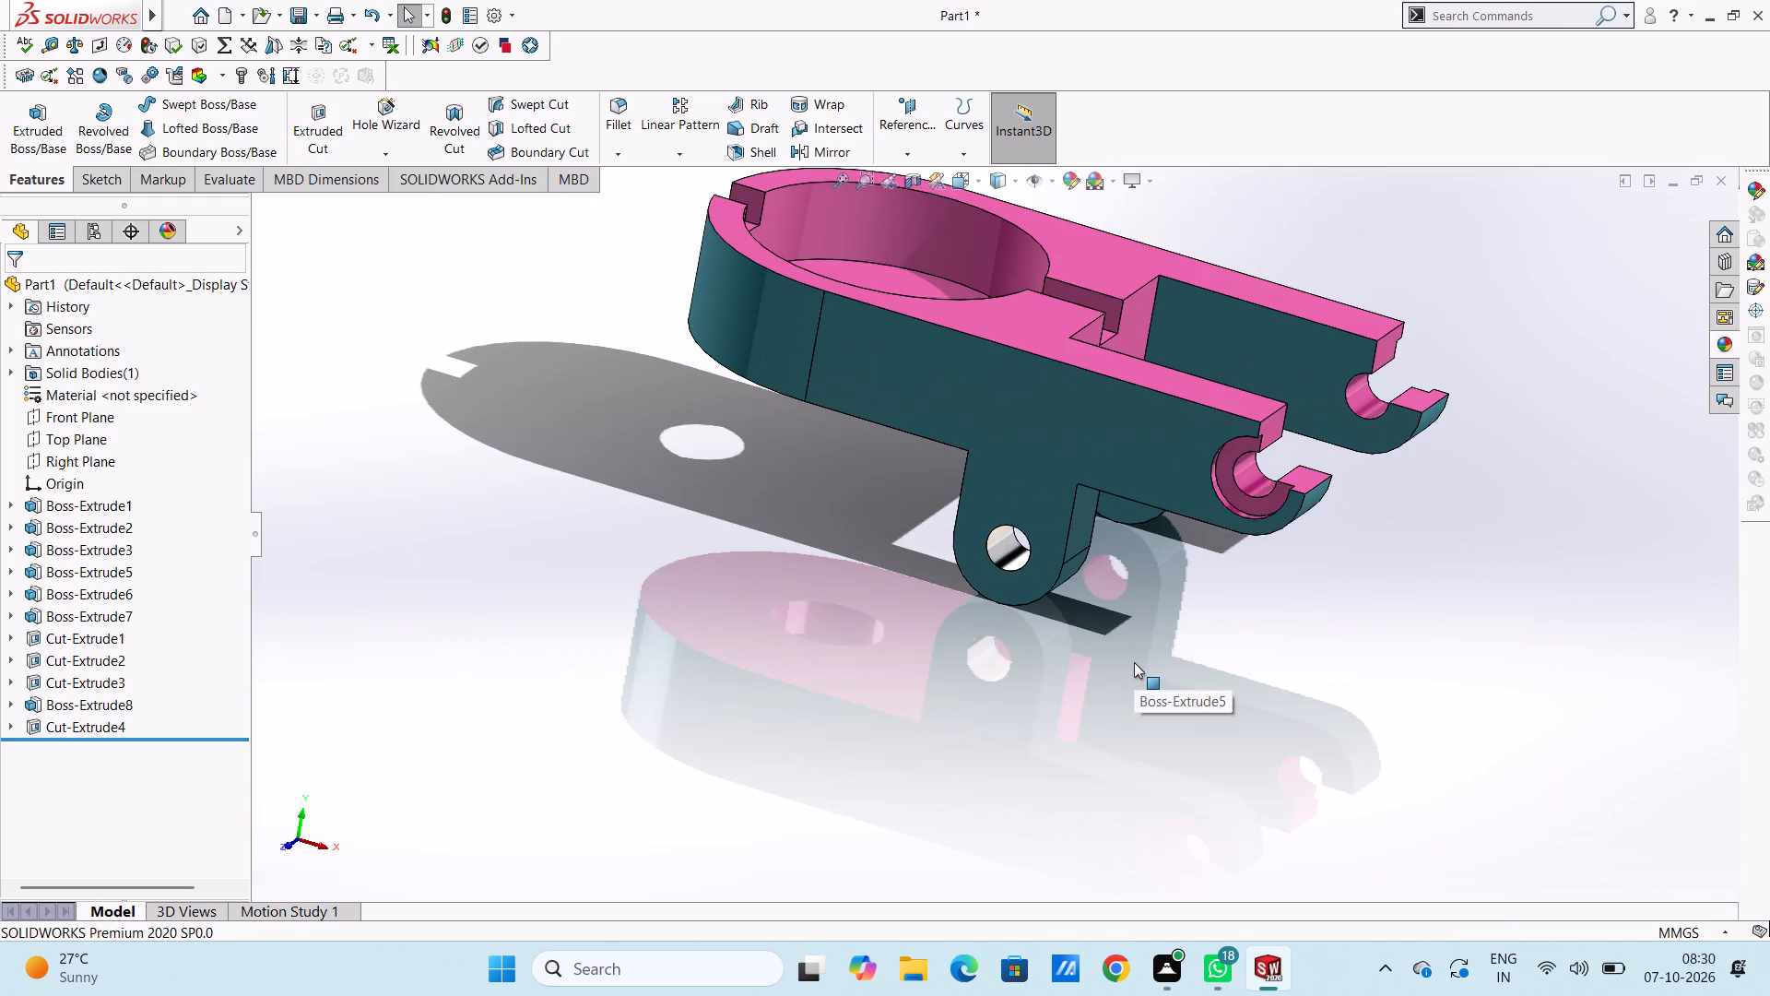
pyautogui.scroll(-3, 1230, 469)
pyautogui.scroll(-3, 1165, 398)
pyautogui.scroll(-5, 1179, 476)
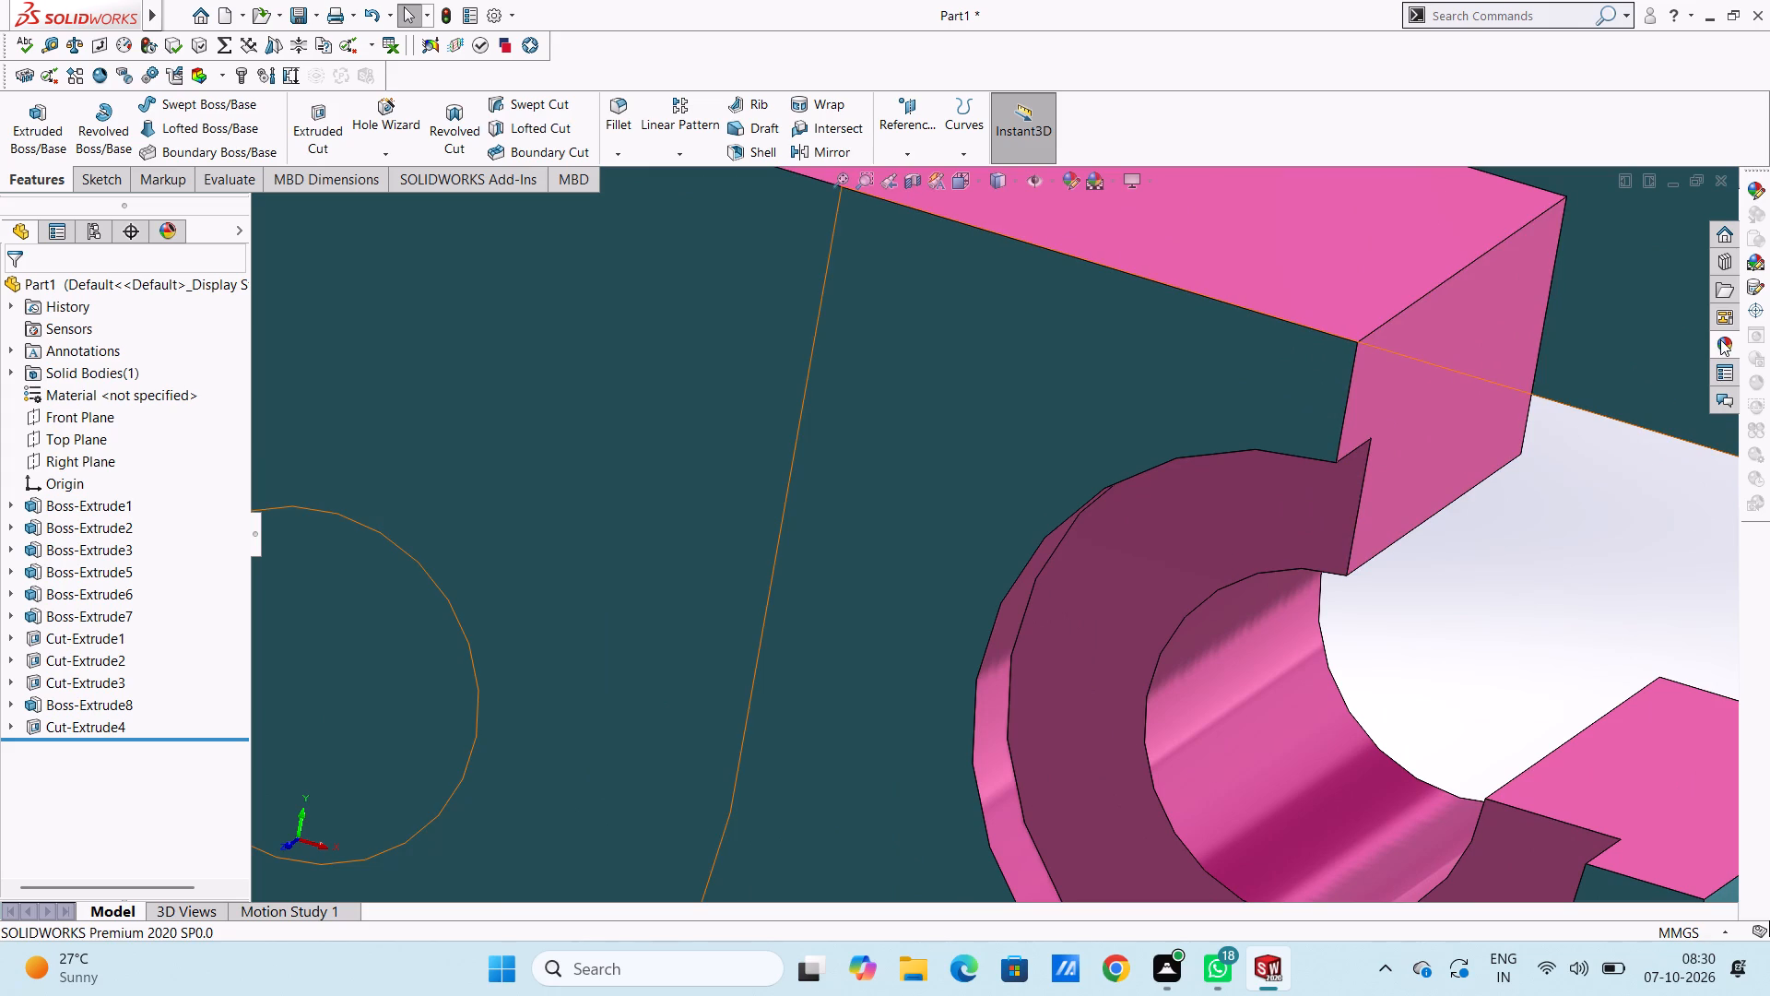
pyautogui.click(1721, 341)
pyautogui.moveTo(1599, 552); pyautogui.dragTo(1123, 618)
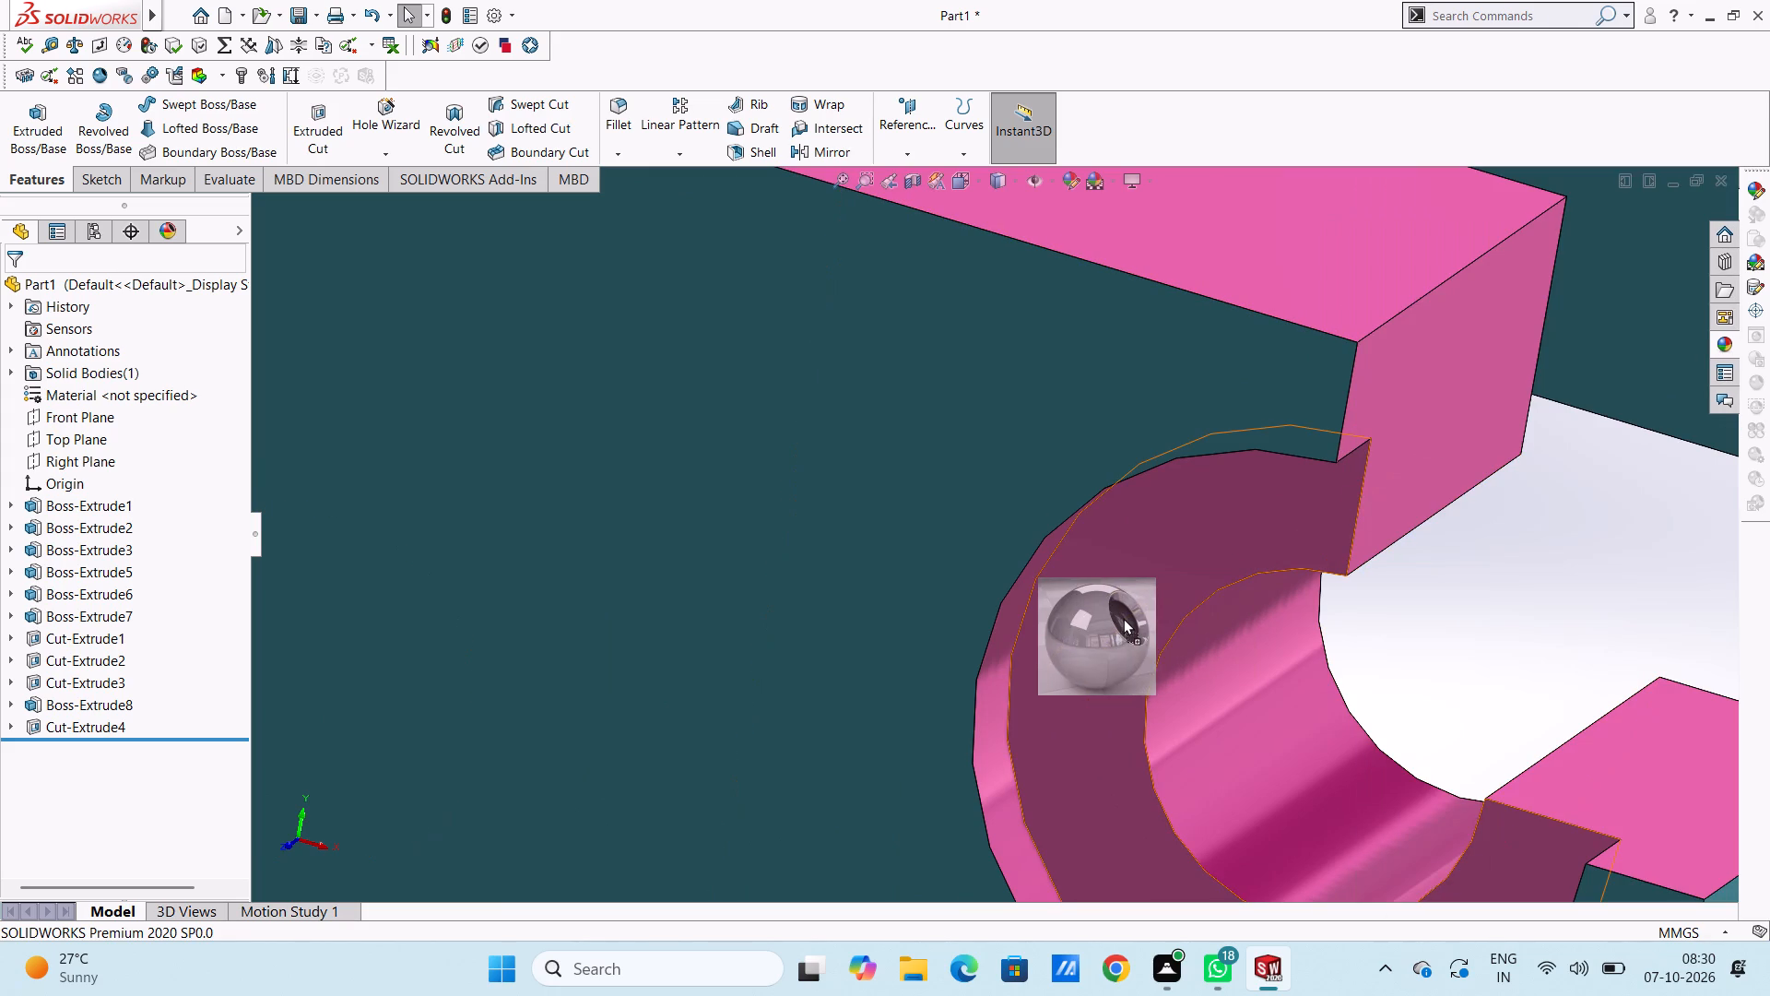
pyautogui.moveTo(1123, 618); pyautogui.dragTo(1122, 618)
pyautogui.click(1122, 617)
pyautogui.scroll(4, 1034, 772)
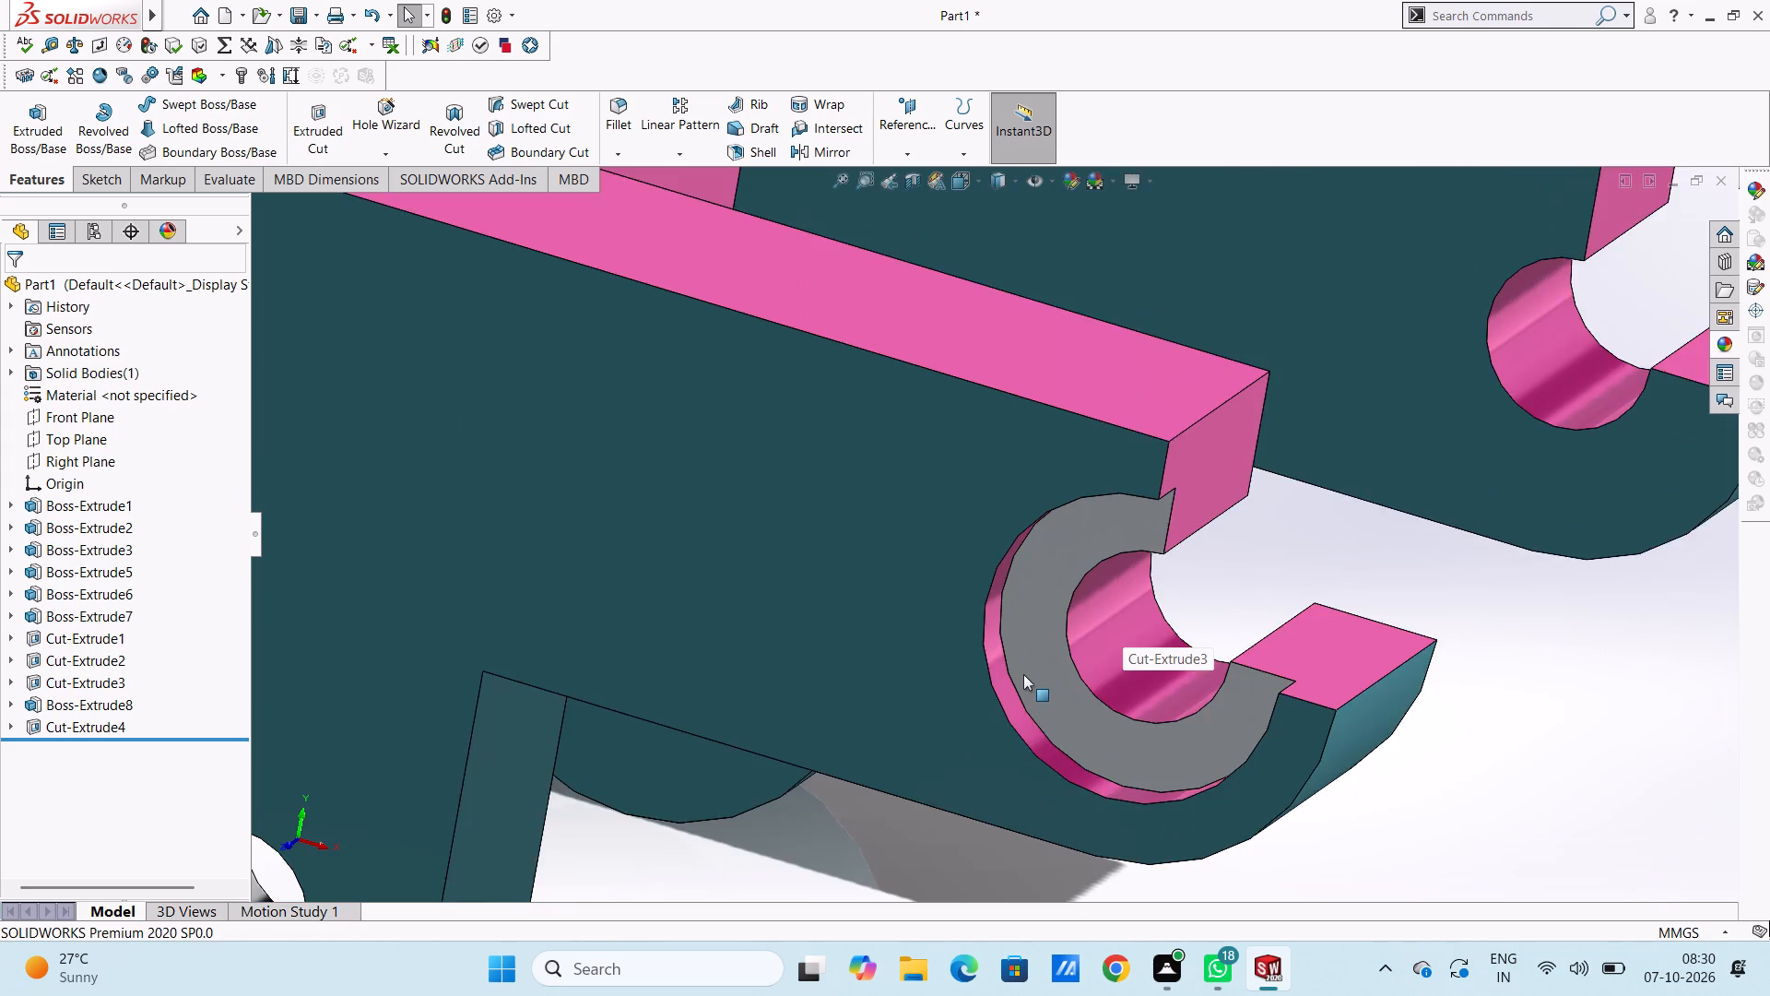
pyautogui.scroll(-5, 1023, 674)
pyautogui.scroll(-4, 887, 542)
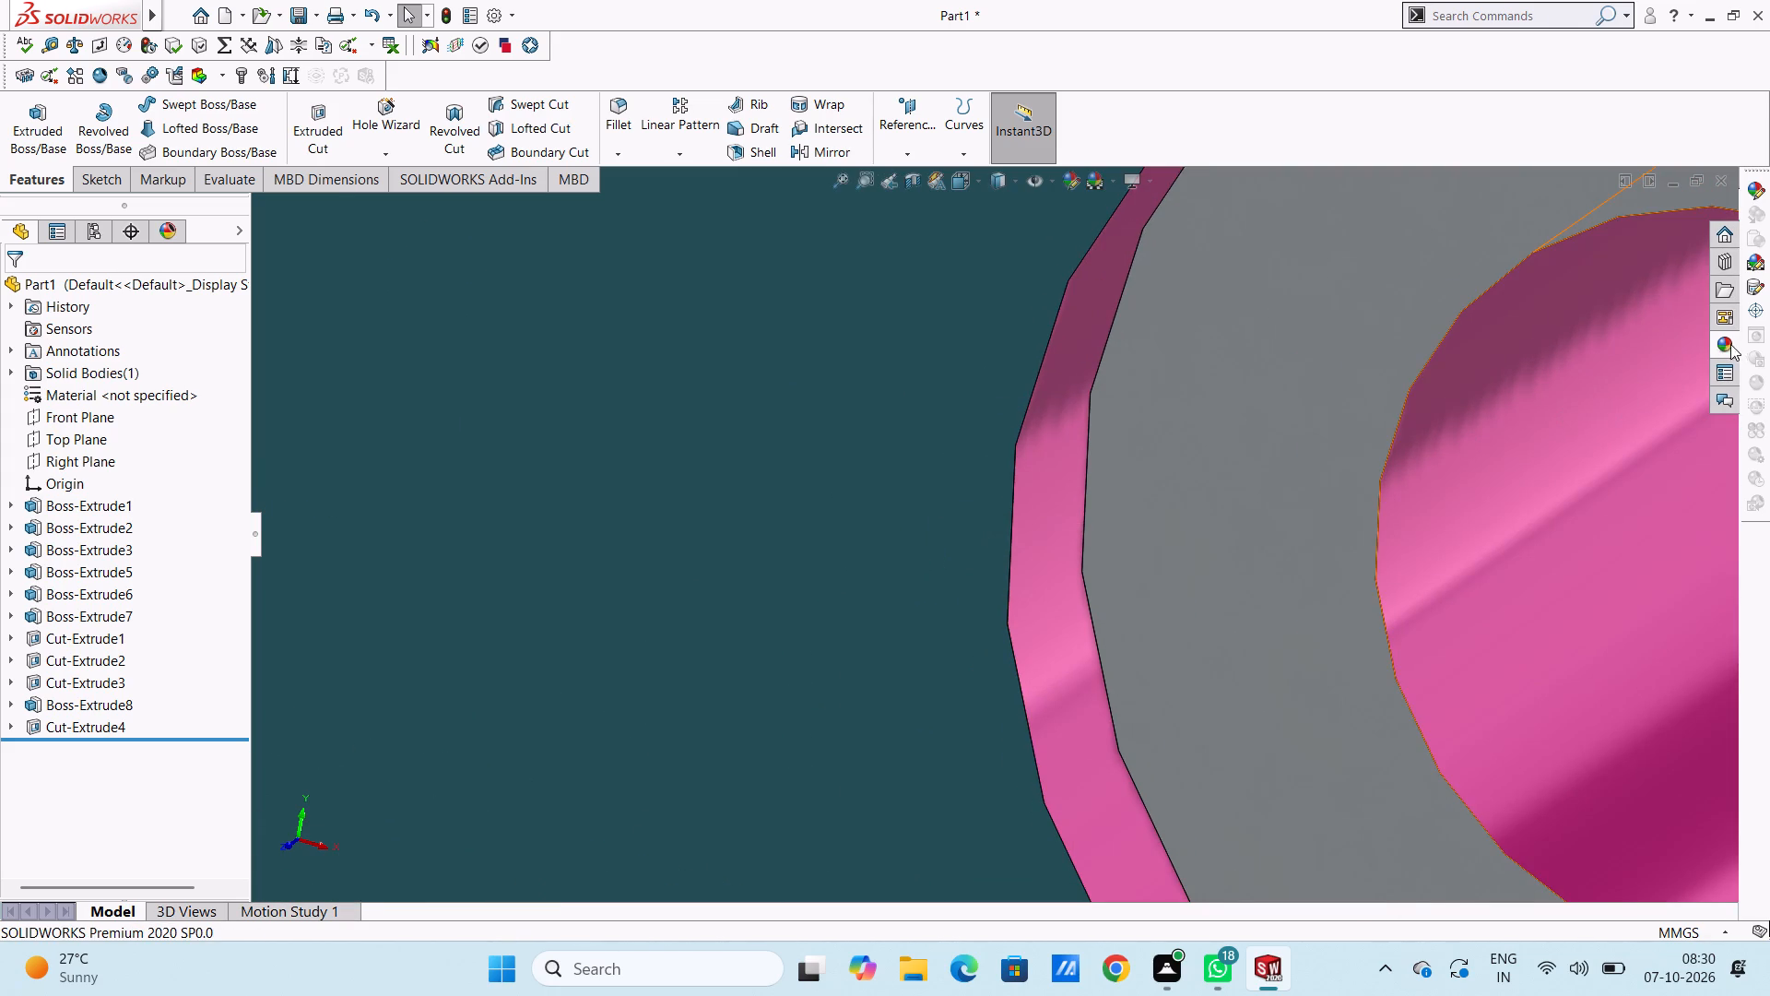
pyautogui.click(1721, 342)
pyautogui.moveTo(1609, 550); pyautogui.dragTo(1079, 582)
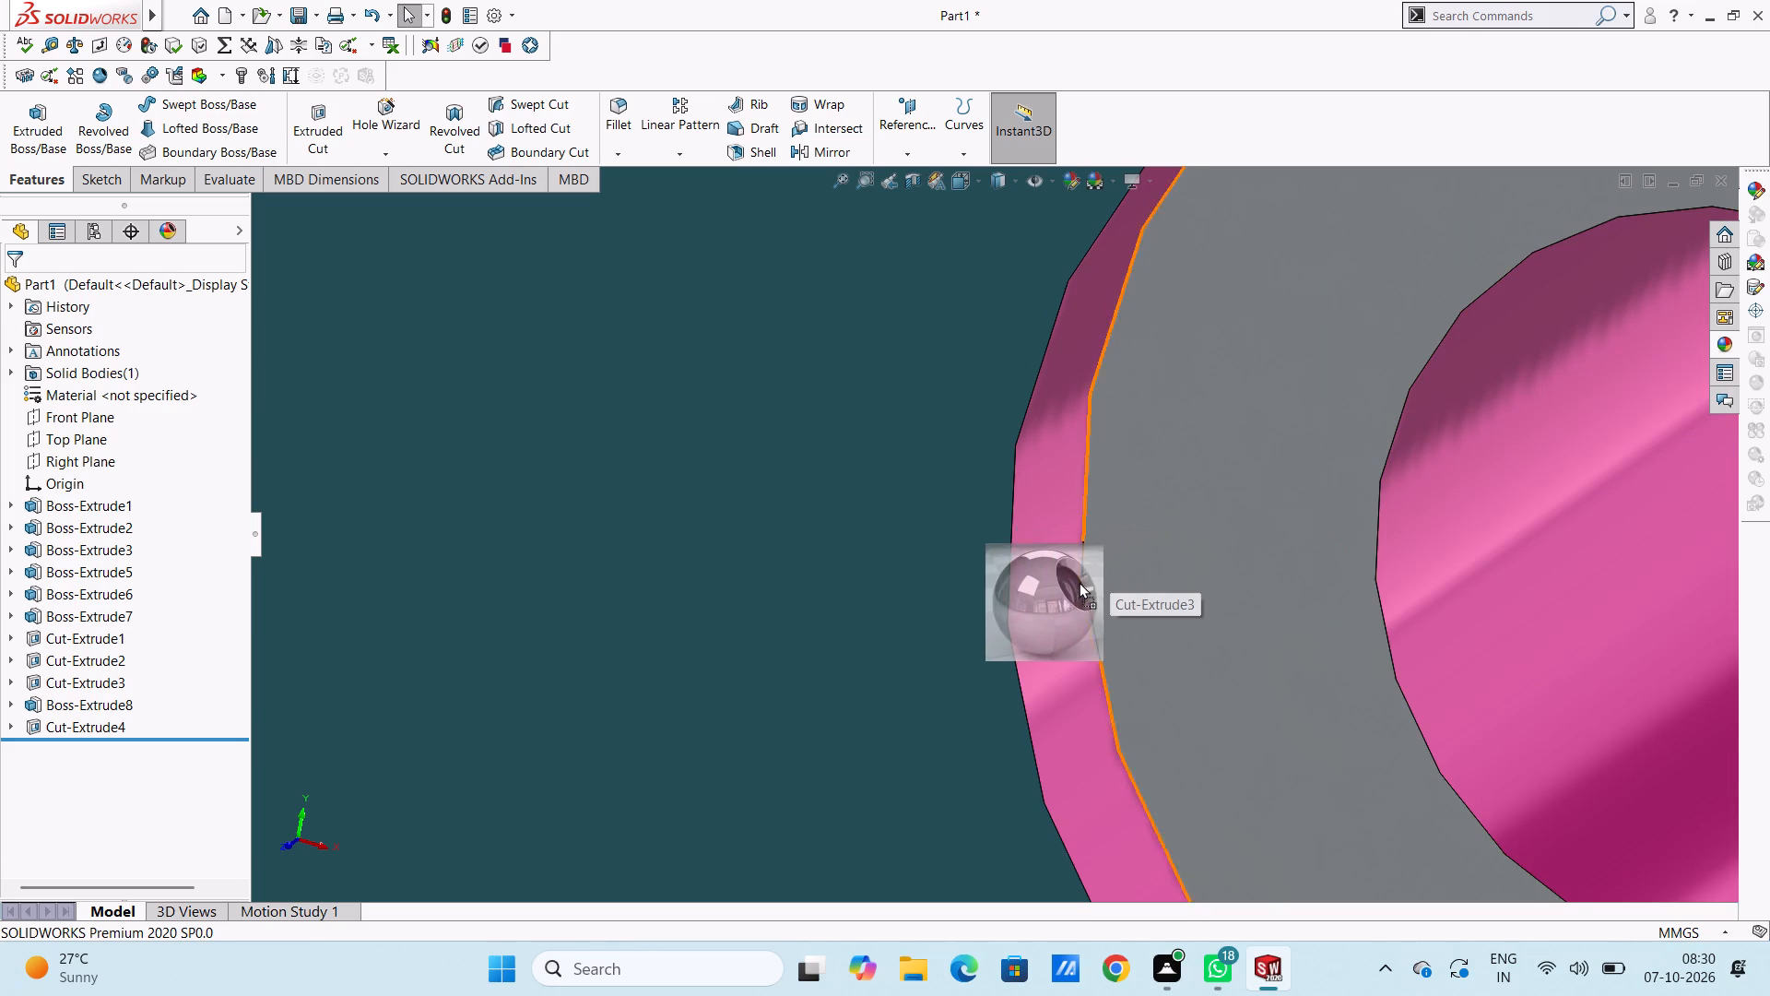
pyautogui.moveTo(1079, 582); pyautogui.dragTo(1075, 586)
pyautogui.click(1075, 586)
# Apply chromium plate to the inner bore faces of the front arm's hook and the back arm's hook.
pyautogui.scroll(5, 1314, 622)
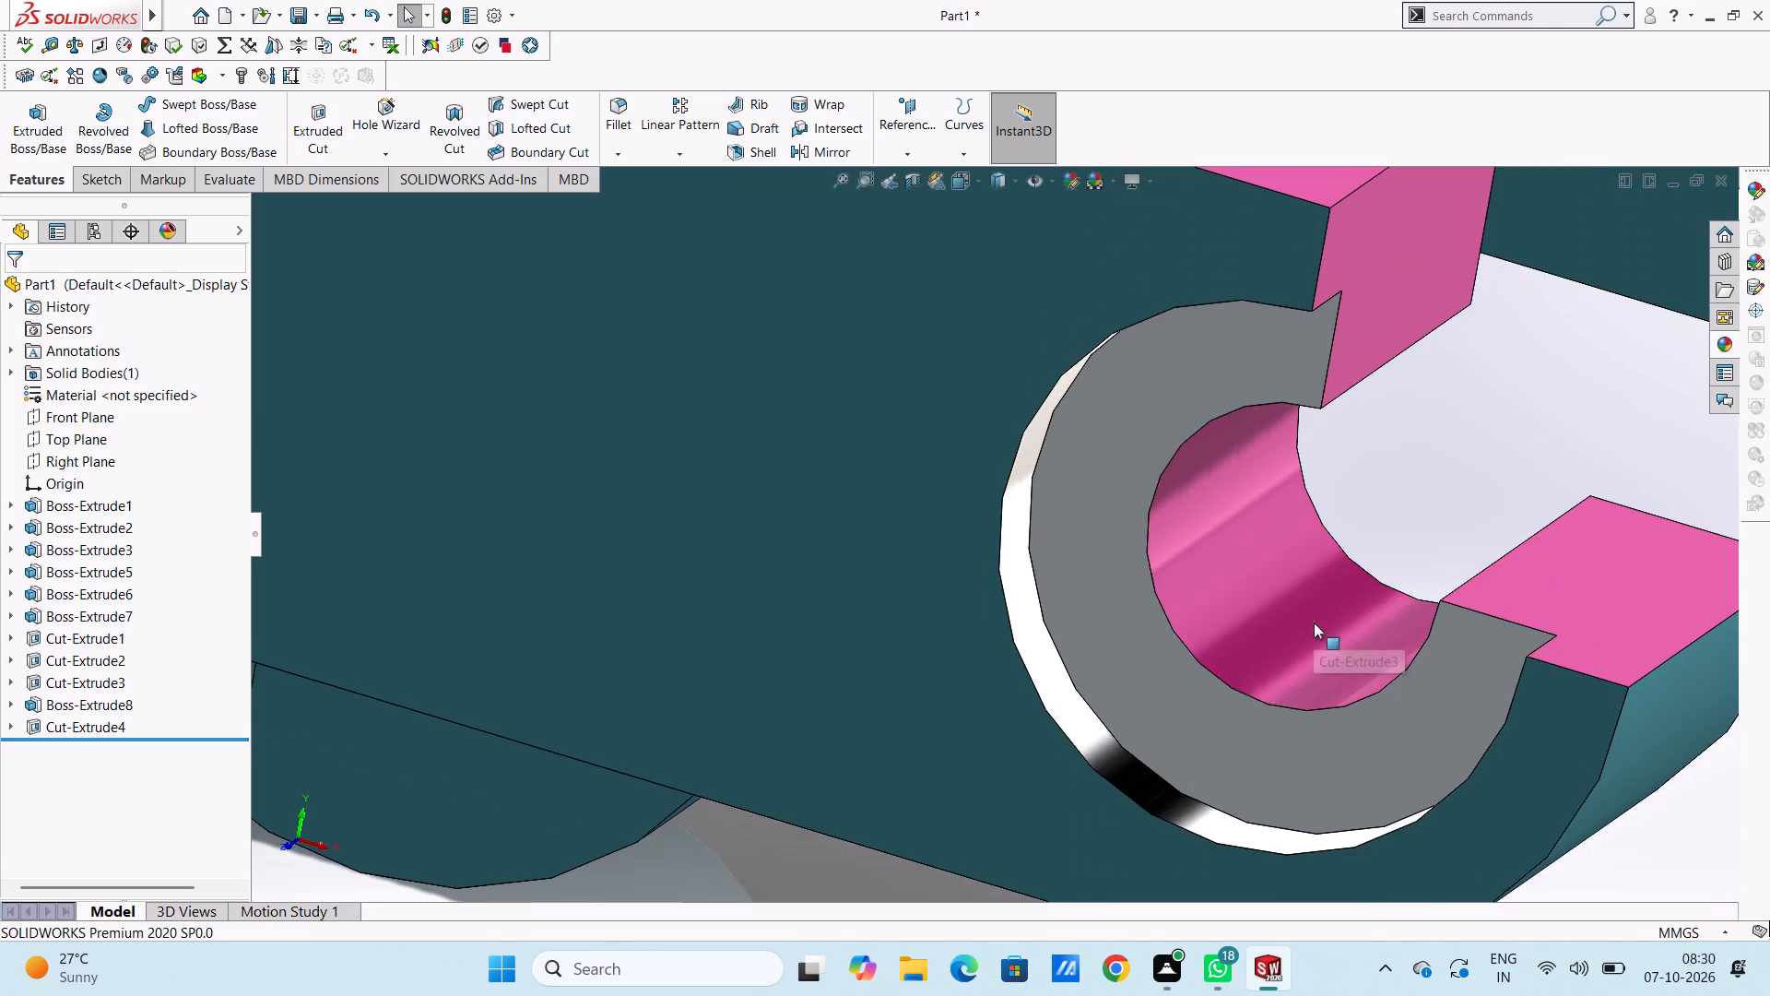
pyautogui.scroll(-2, 1267, 547)
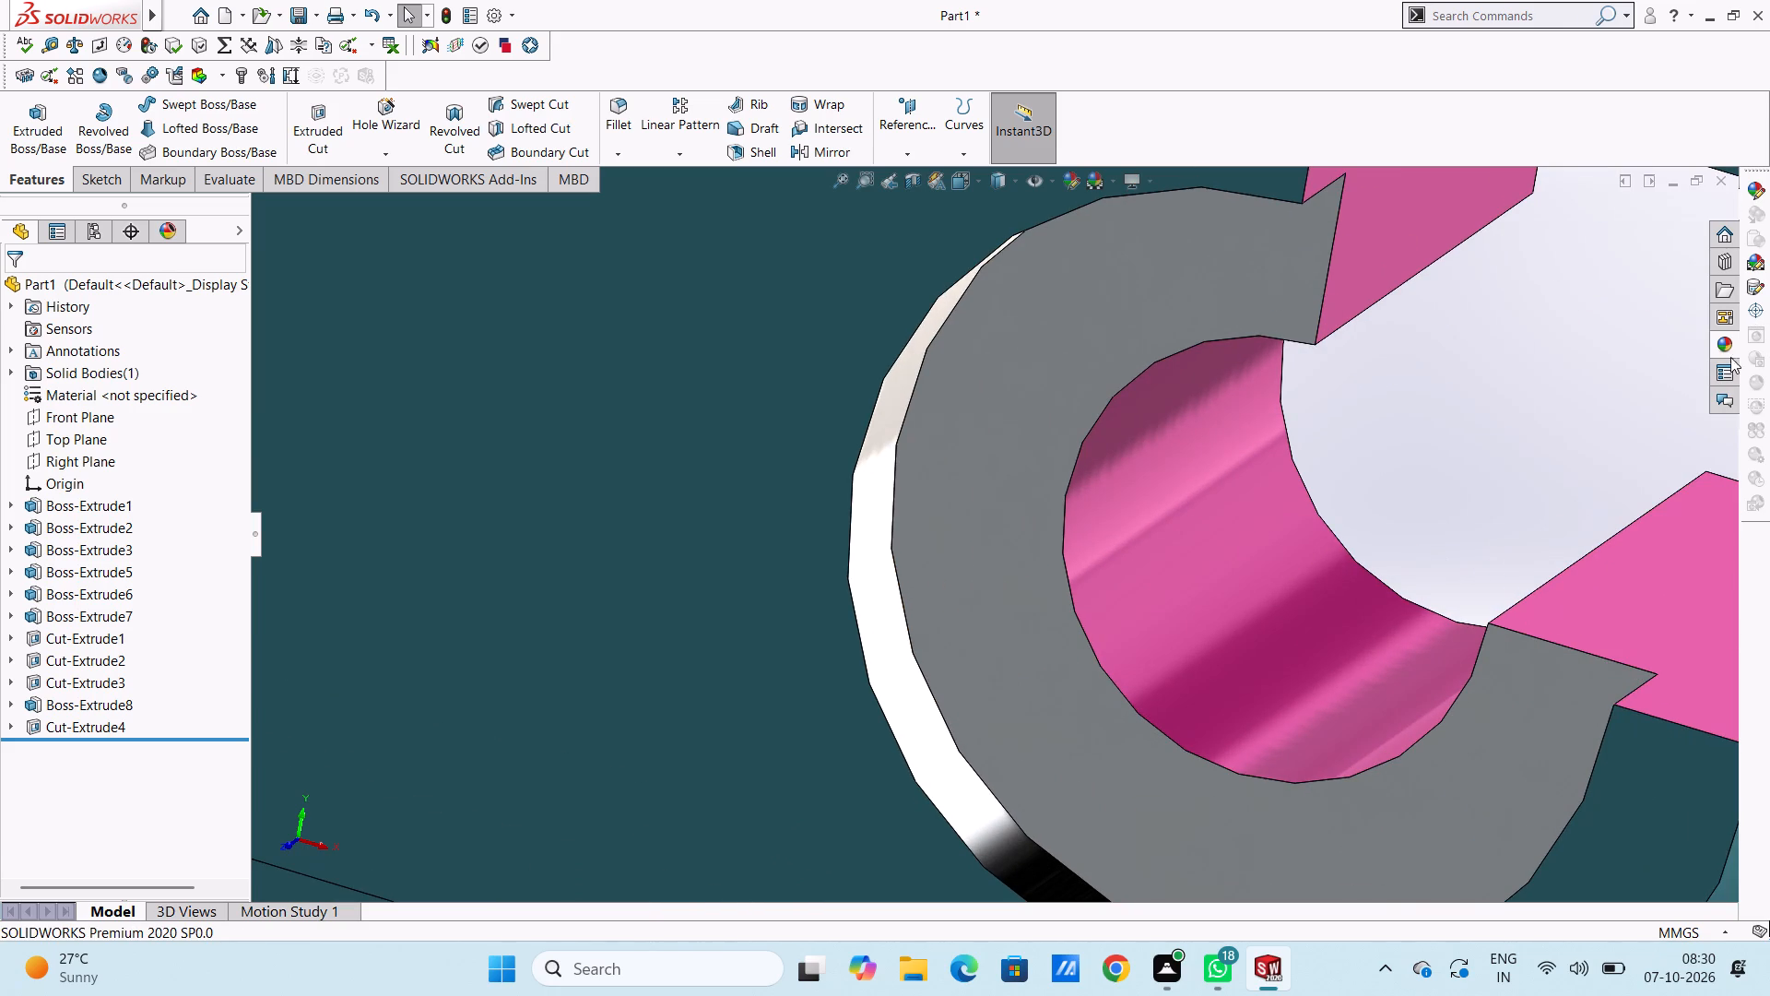
pyautogui.click(1720, 348)
pyautogui.moveTo(1590, 566); pyautogui.dragTo(1196, 560)
pyautogui.click(1196, 560)
pyautogui.scroll(5, 1297, 579)
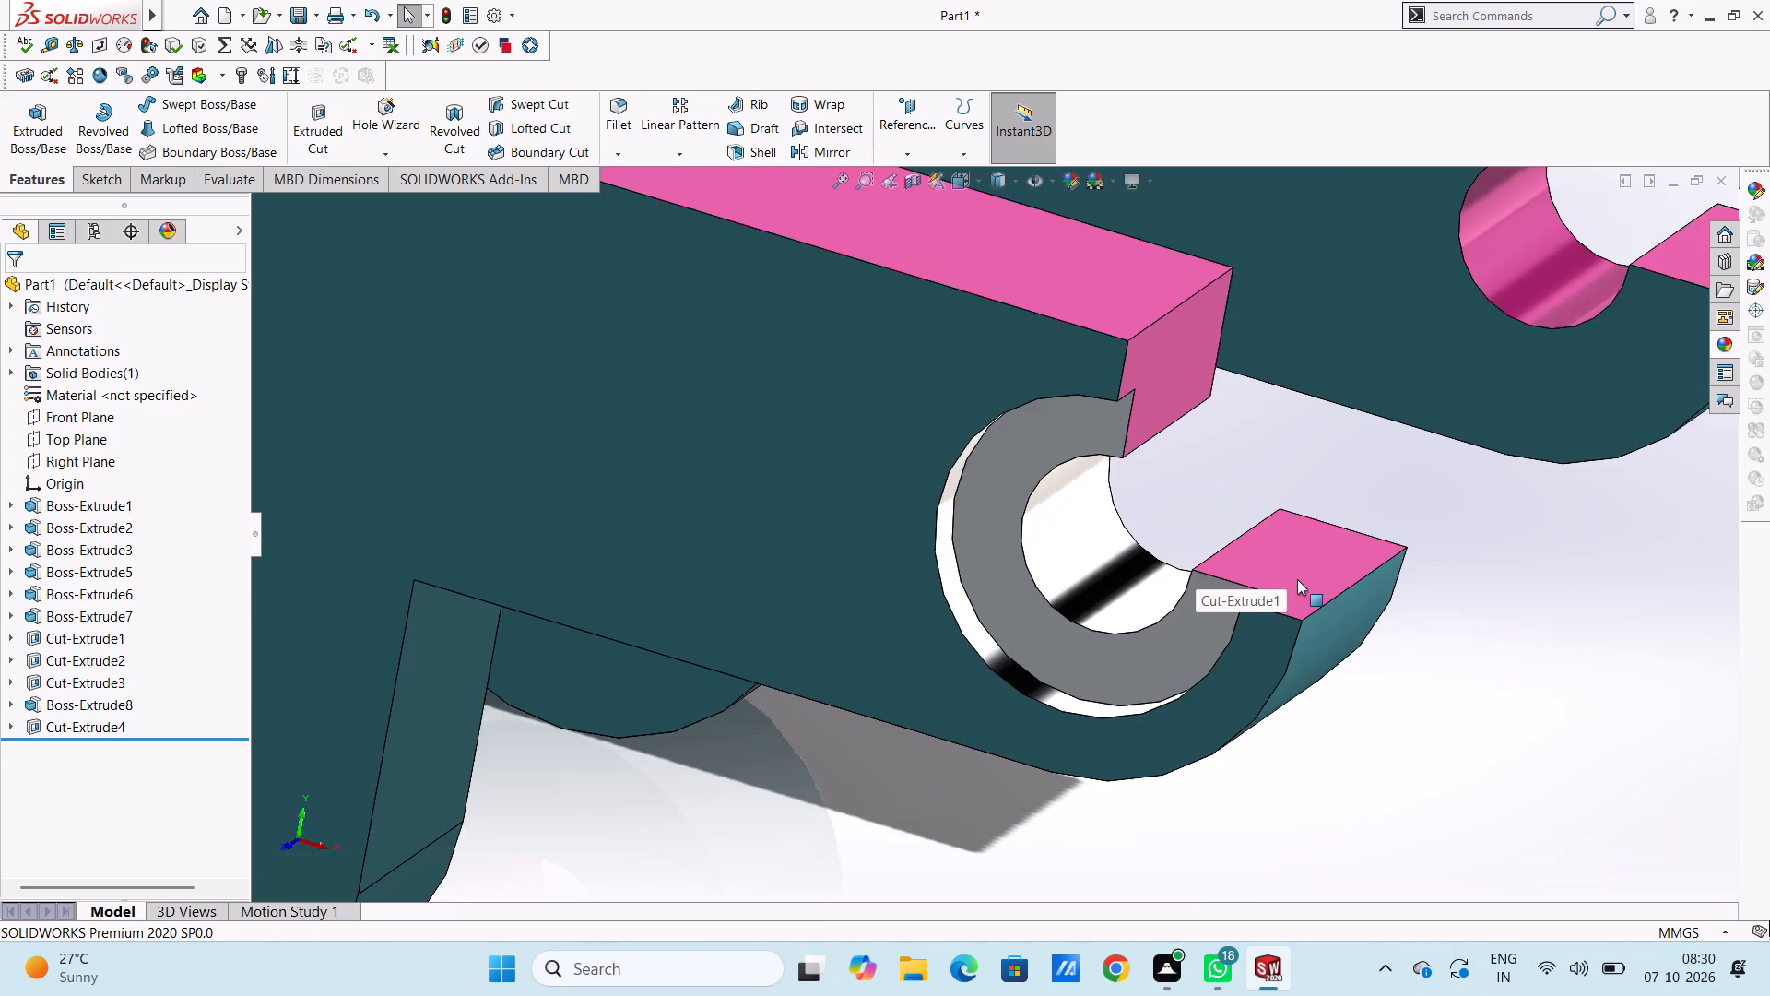
pyautogui.scroll(5, 1297, 579)
pyautogui.scroll(-4, 1188, 407)
pyautogui.scroll(-6, 1088, 354)
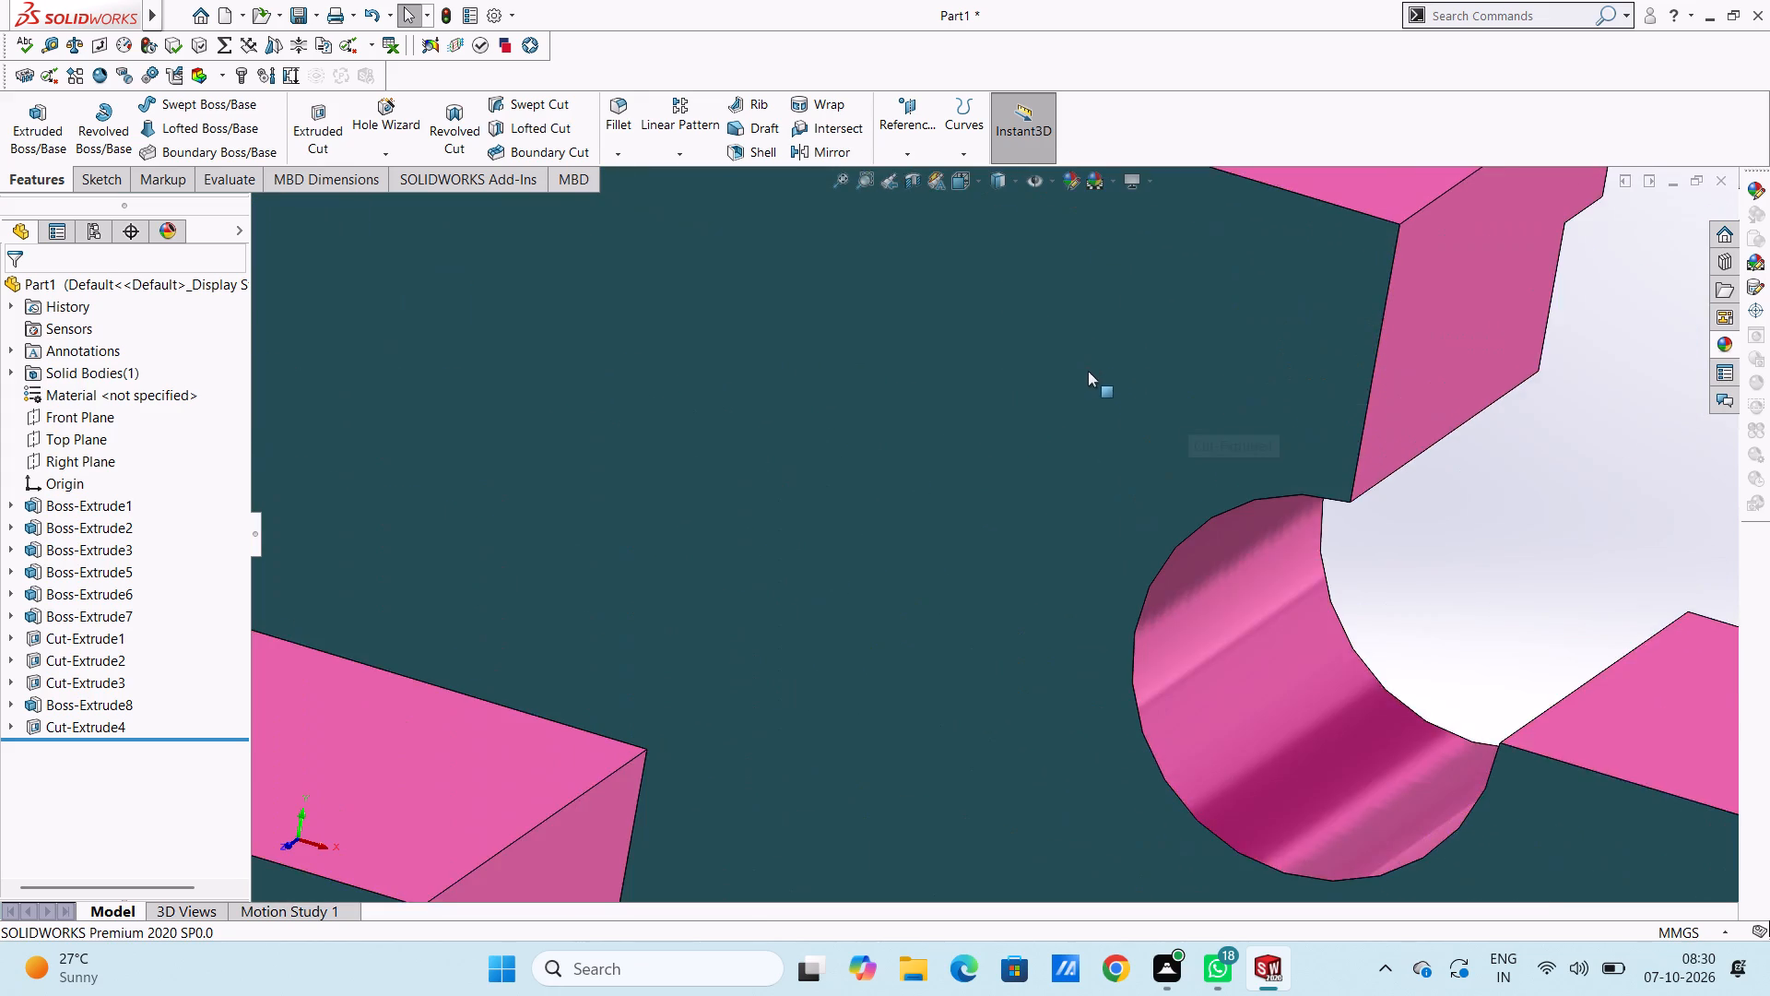
pyautogui.click(1722, 336)
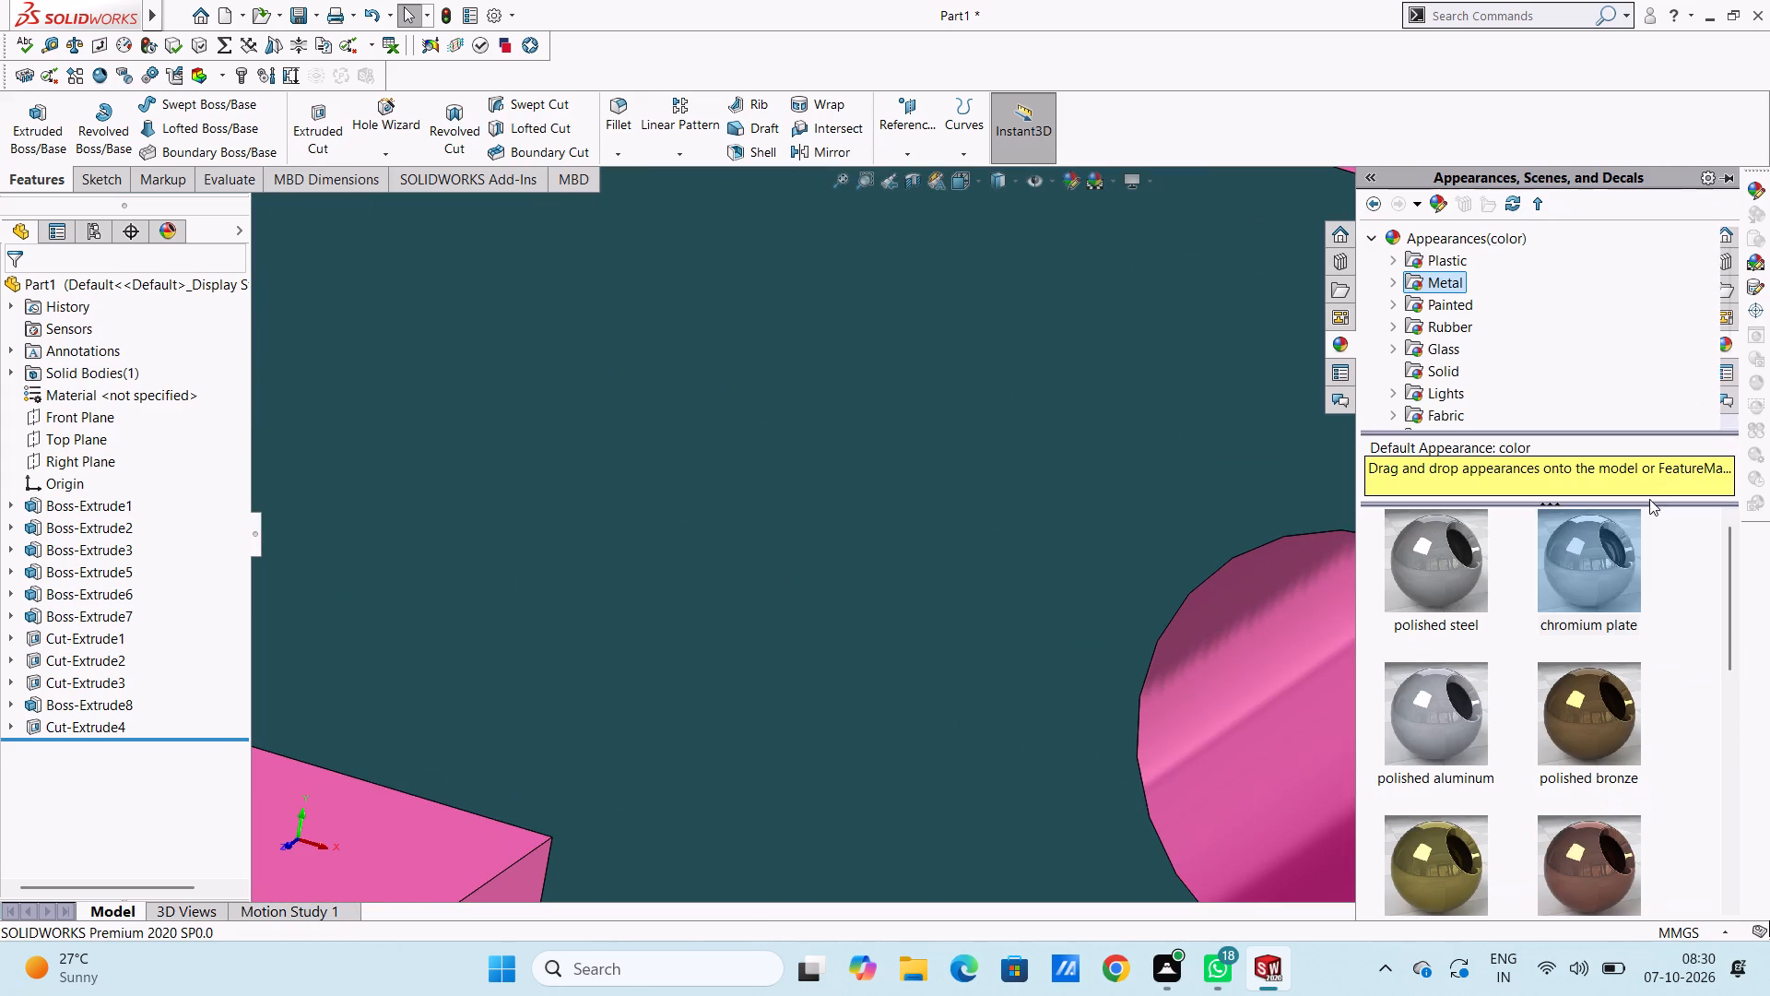
pyautogui.moveTo(1624, 523); pyautogui.dragTo(1266, 658)
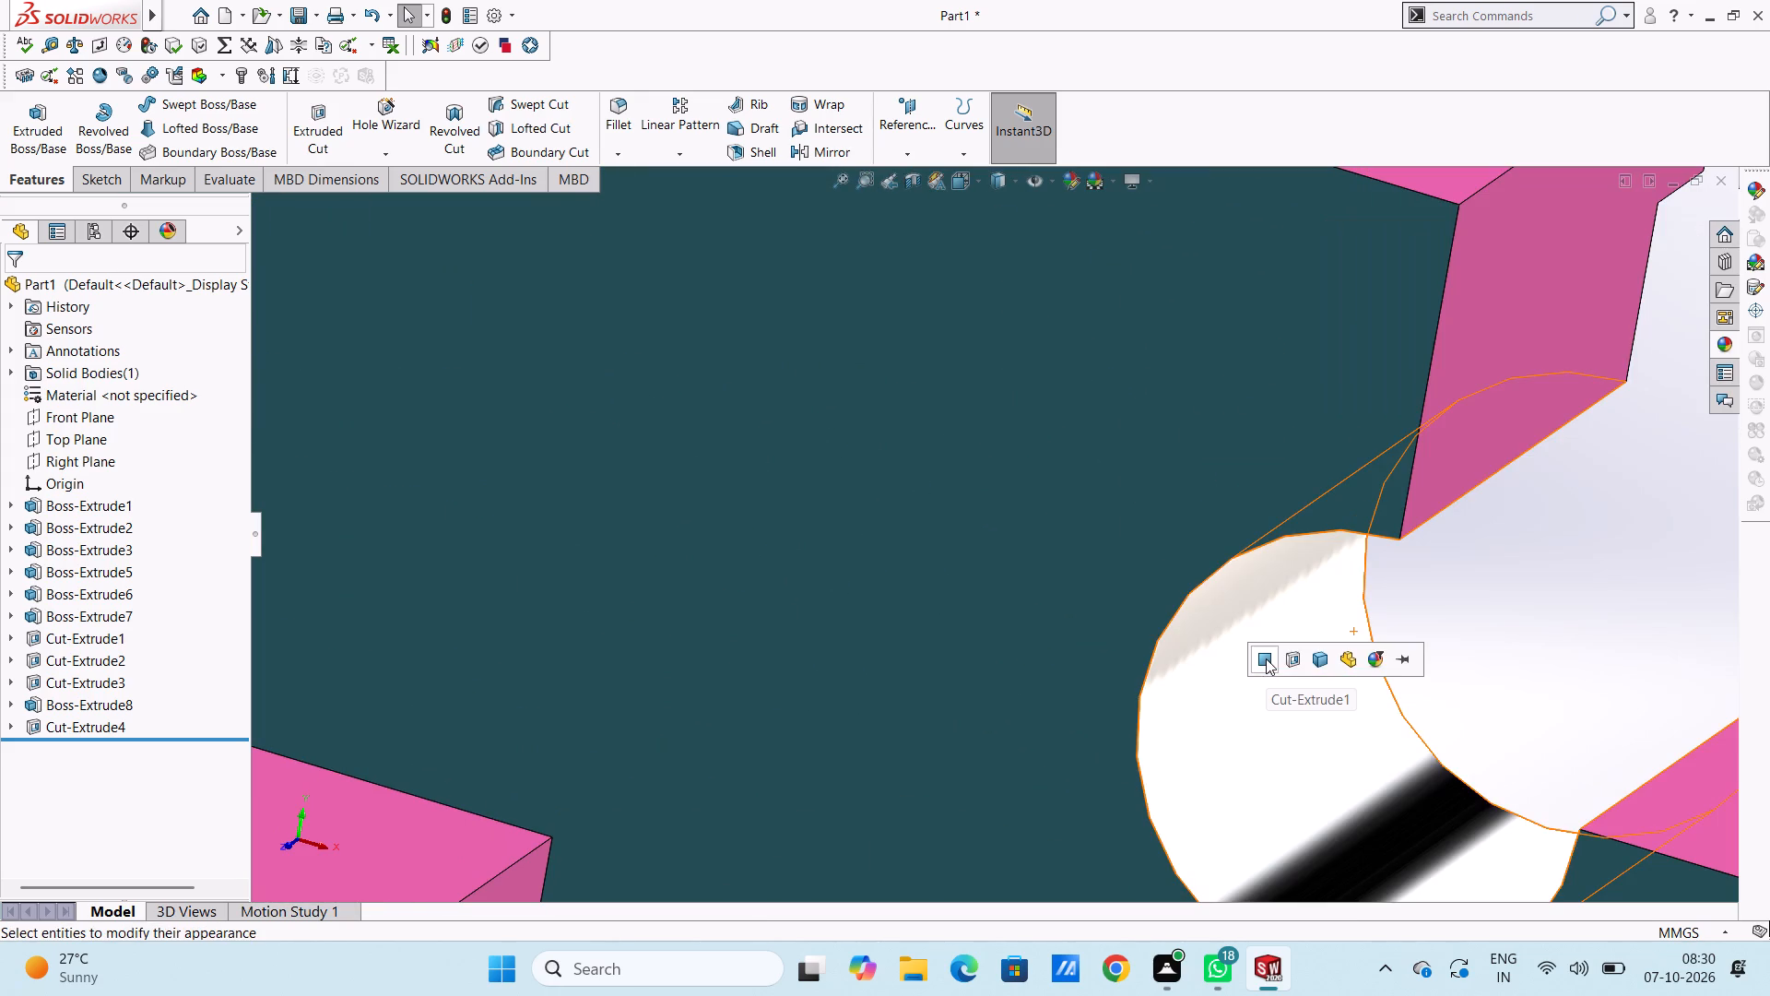
pyautogui.click(1266, 658)
# Apply chromium plate to the flat face and the curved rim wall of the back arm's outer hook recess.
pyautogui.scroll(5, 1331, 675)
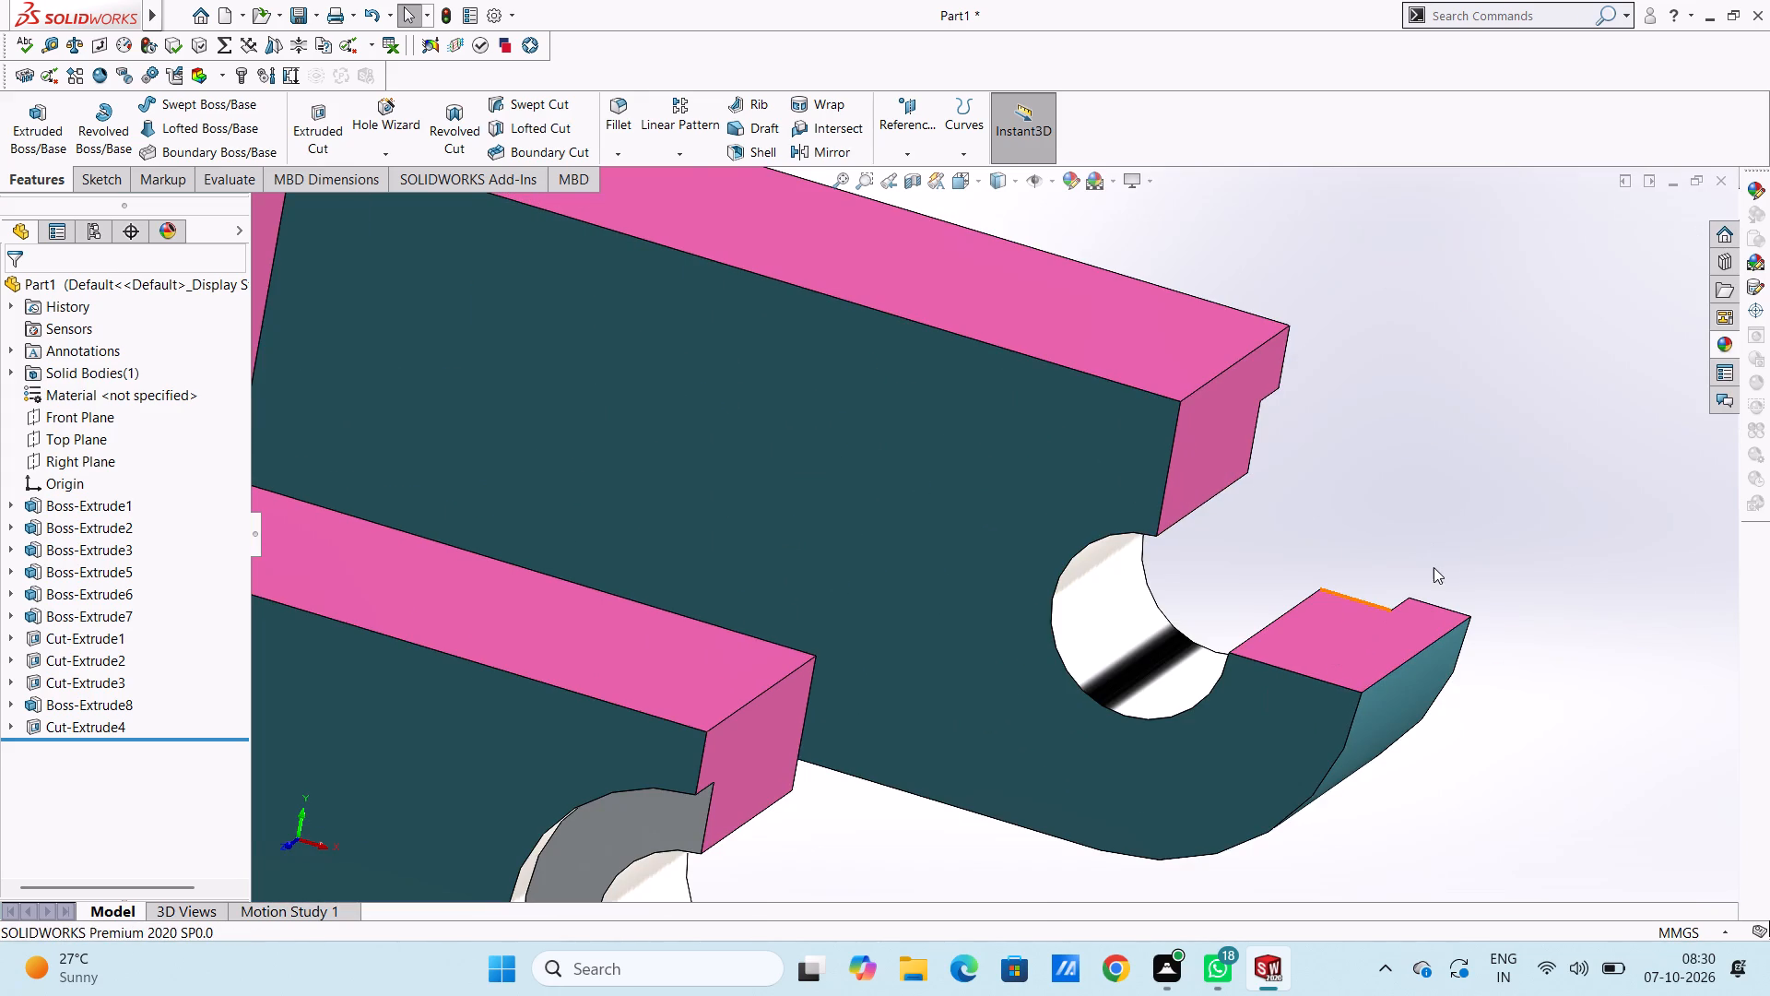
pyautogui.scroll(9, 1434, 567)
pyautogui.moveTo(1434, 644); pyautogui.dragTo(1396, 644, button='middle')
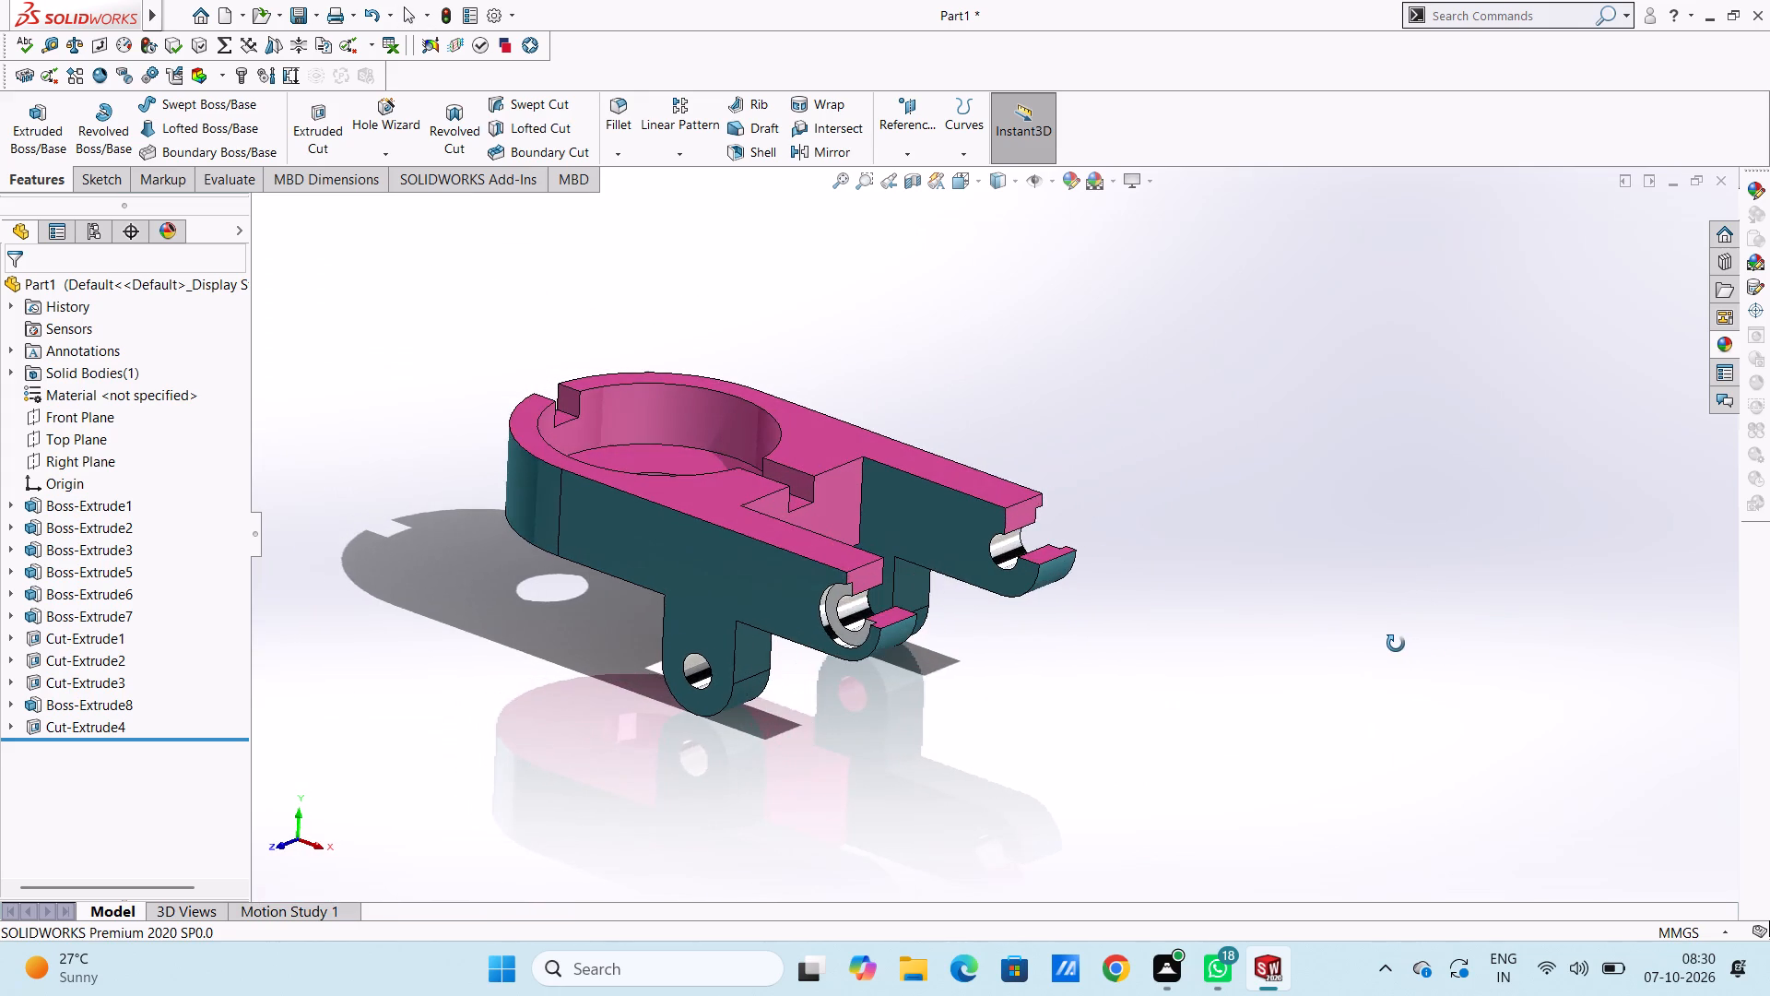
pyautogui.moveTo(1396, 644); pyautogui.dragTo(1239, 766, button='middle')
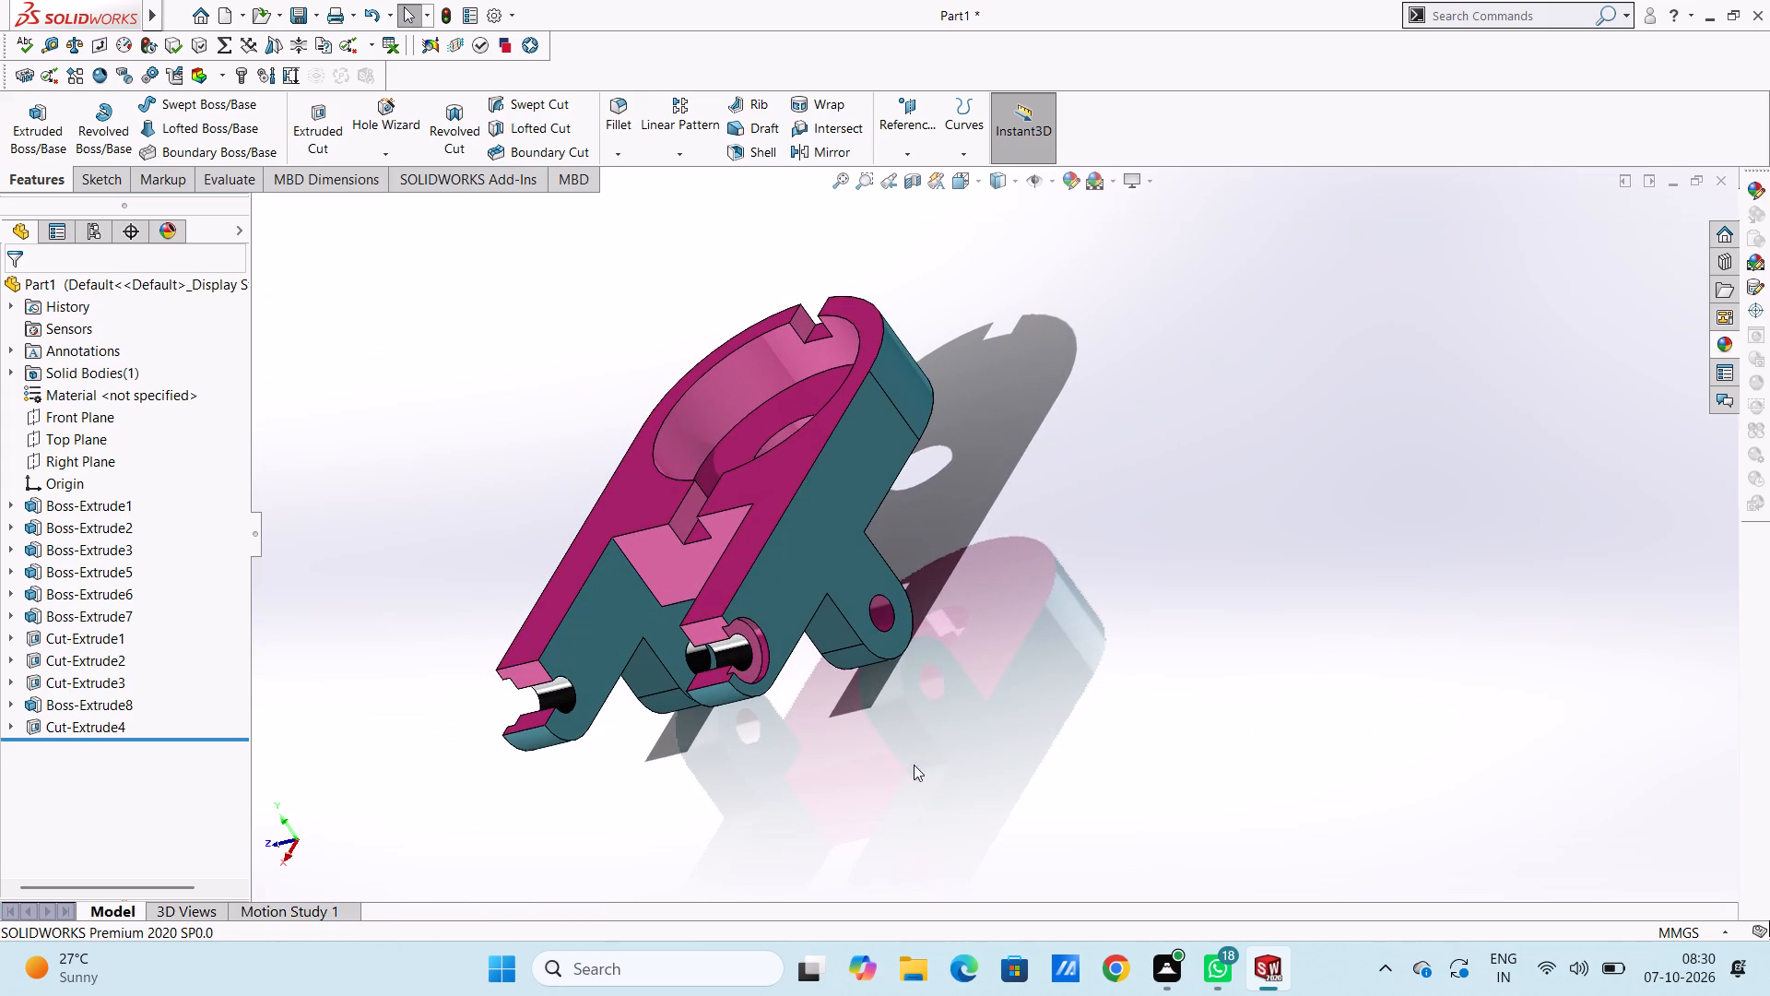
pyautogui.scroll(-9, 741, 659)
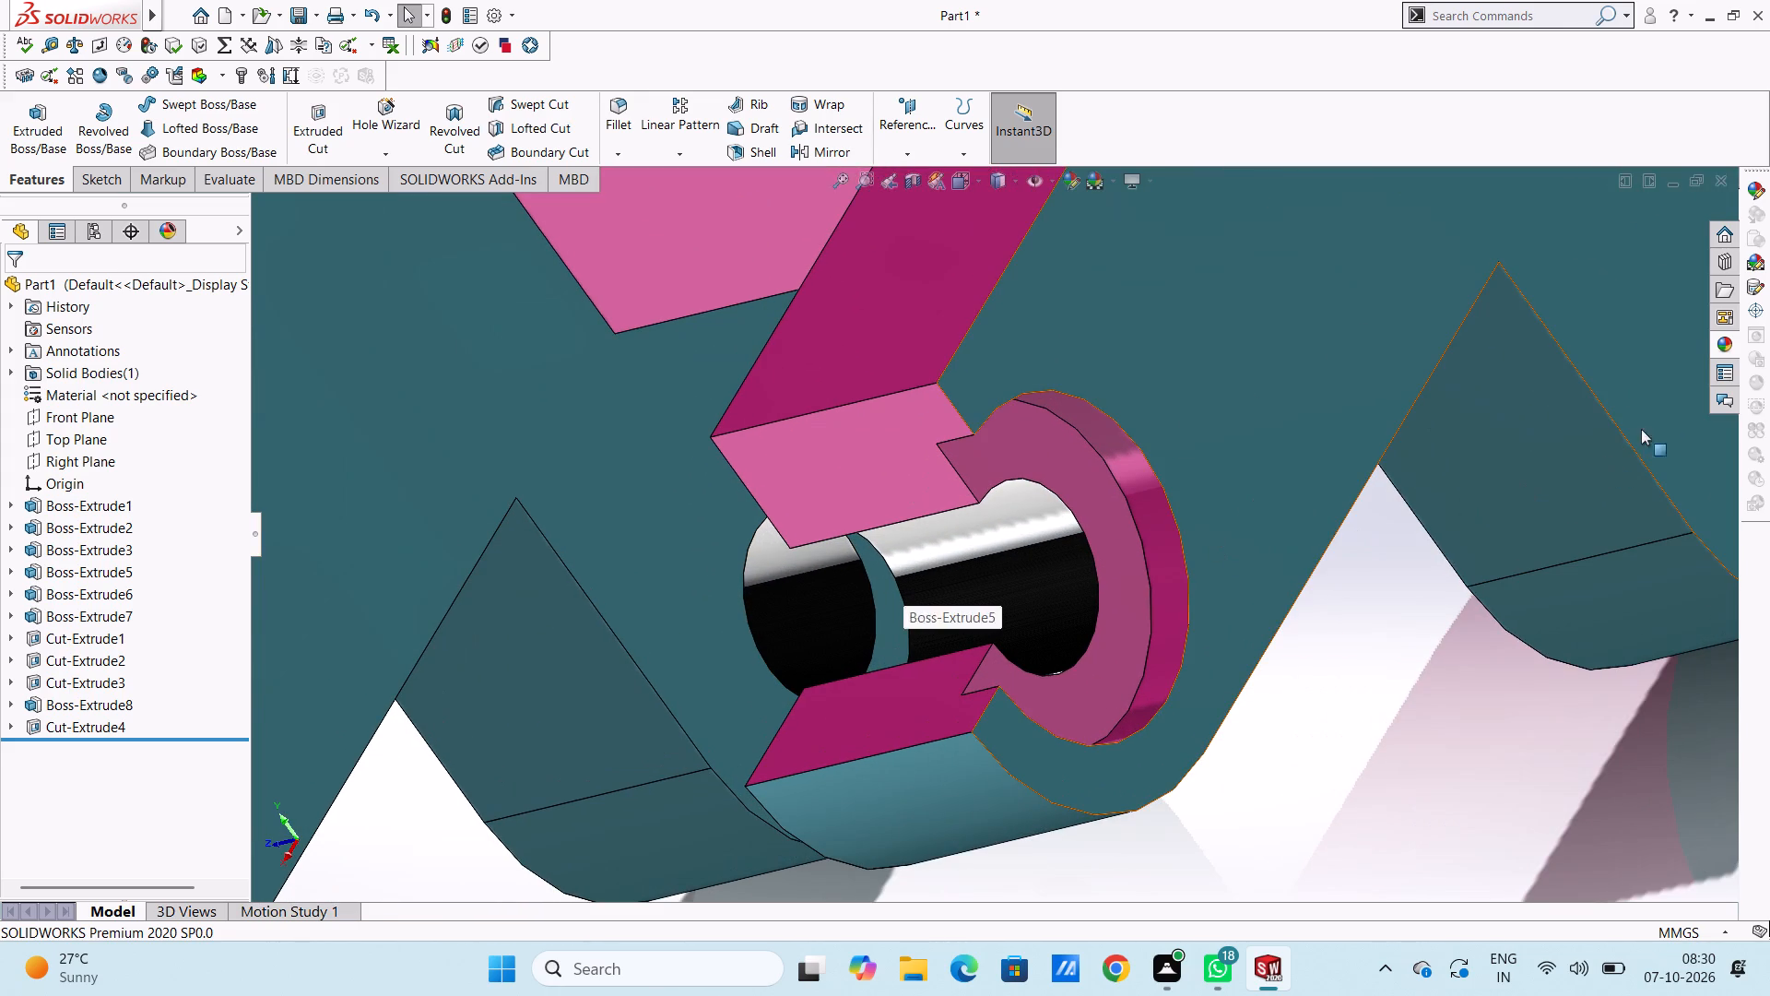
pyautogui.click(1727, 345)
pyautogui.moveTo(1610, 560); pyautogui.dragTo(1131, 563)
pyautogui.click(1131, 563)
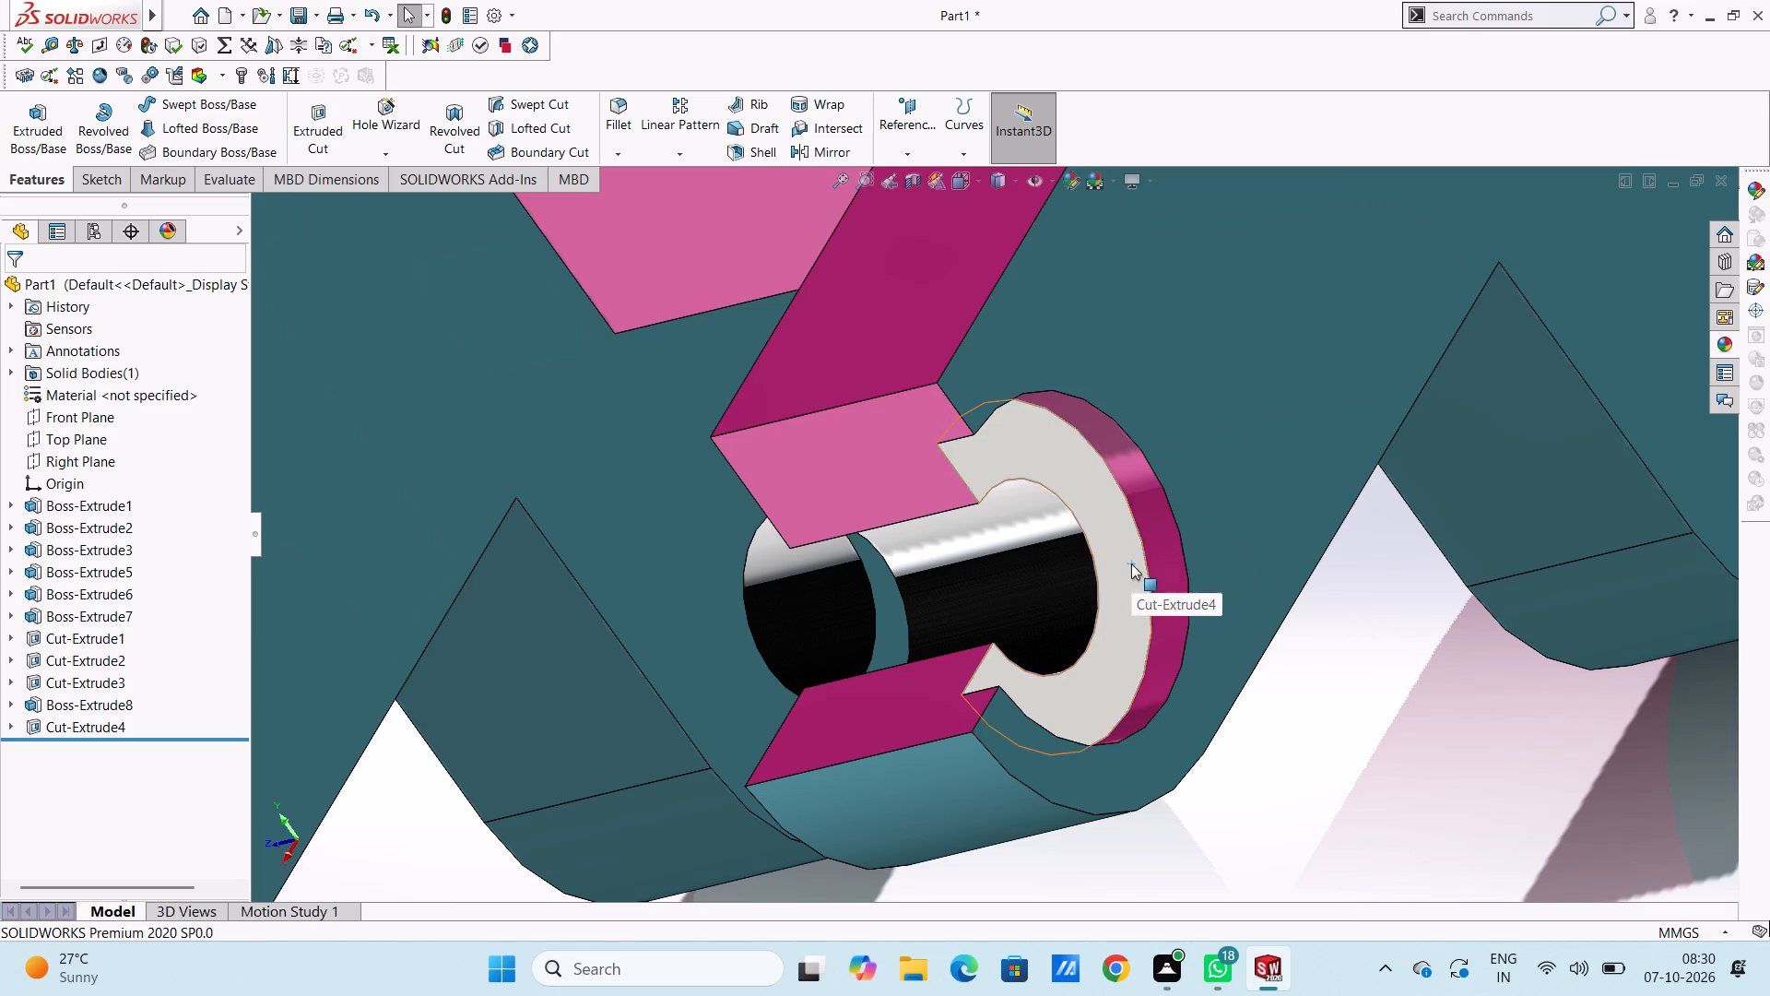
pyautogui.click(1720, 342)
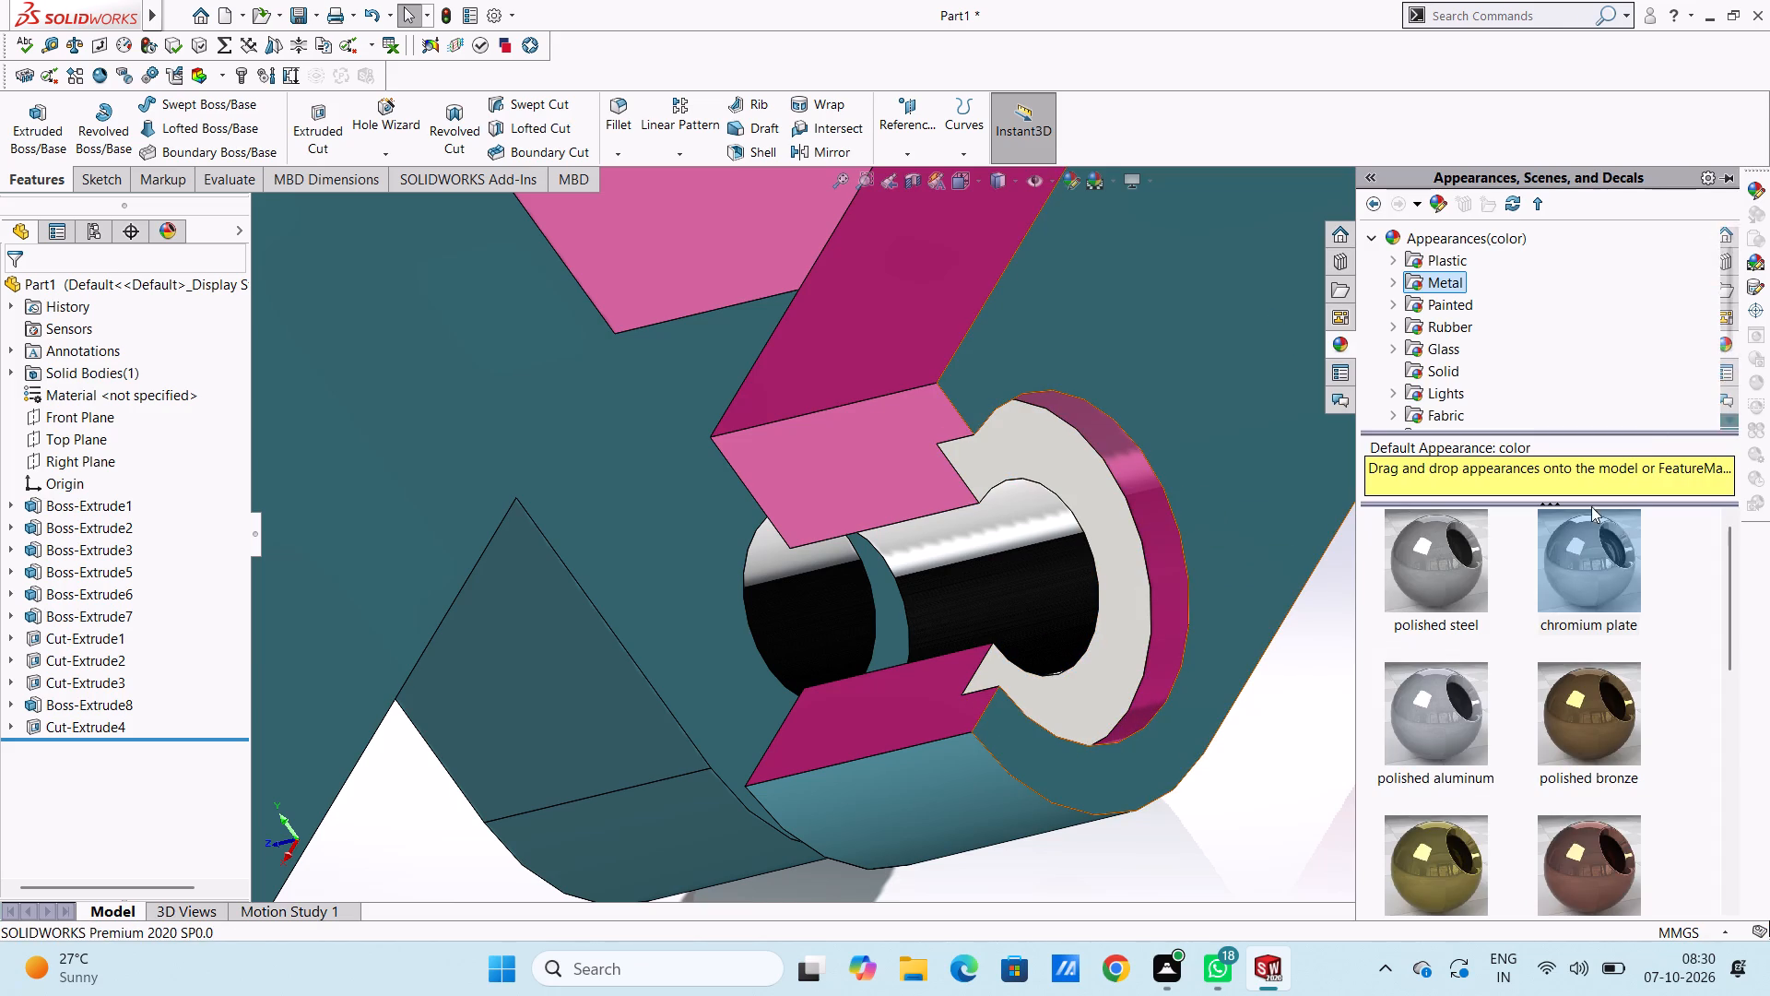
pyautogui.moveTo(1611, 555); pyautogui.dragTo(1189, 602)
pyautogui.click(1189, 602)
# Apply chromium plate to the inner face of the back arm's lug hole.
pyautogui.scroll(4, 1355, 646)
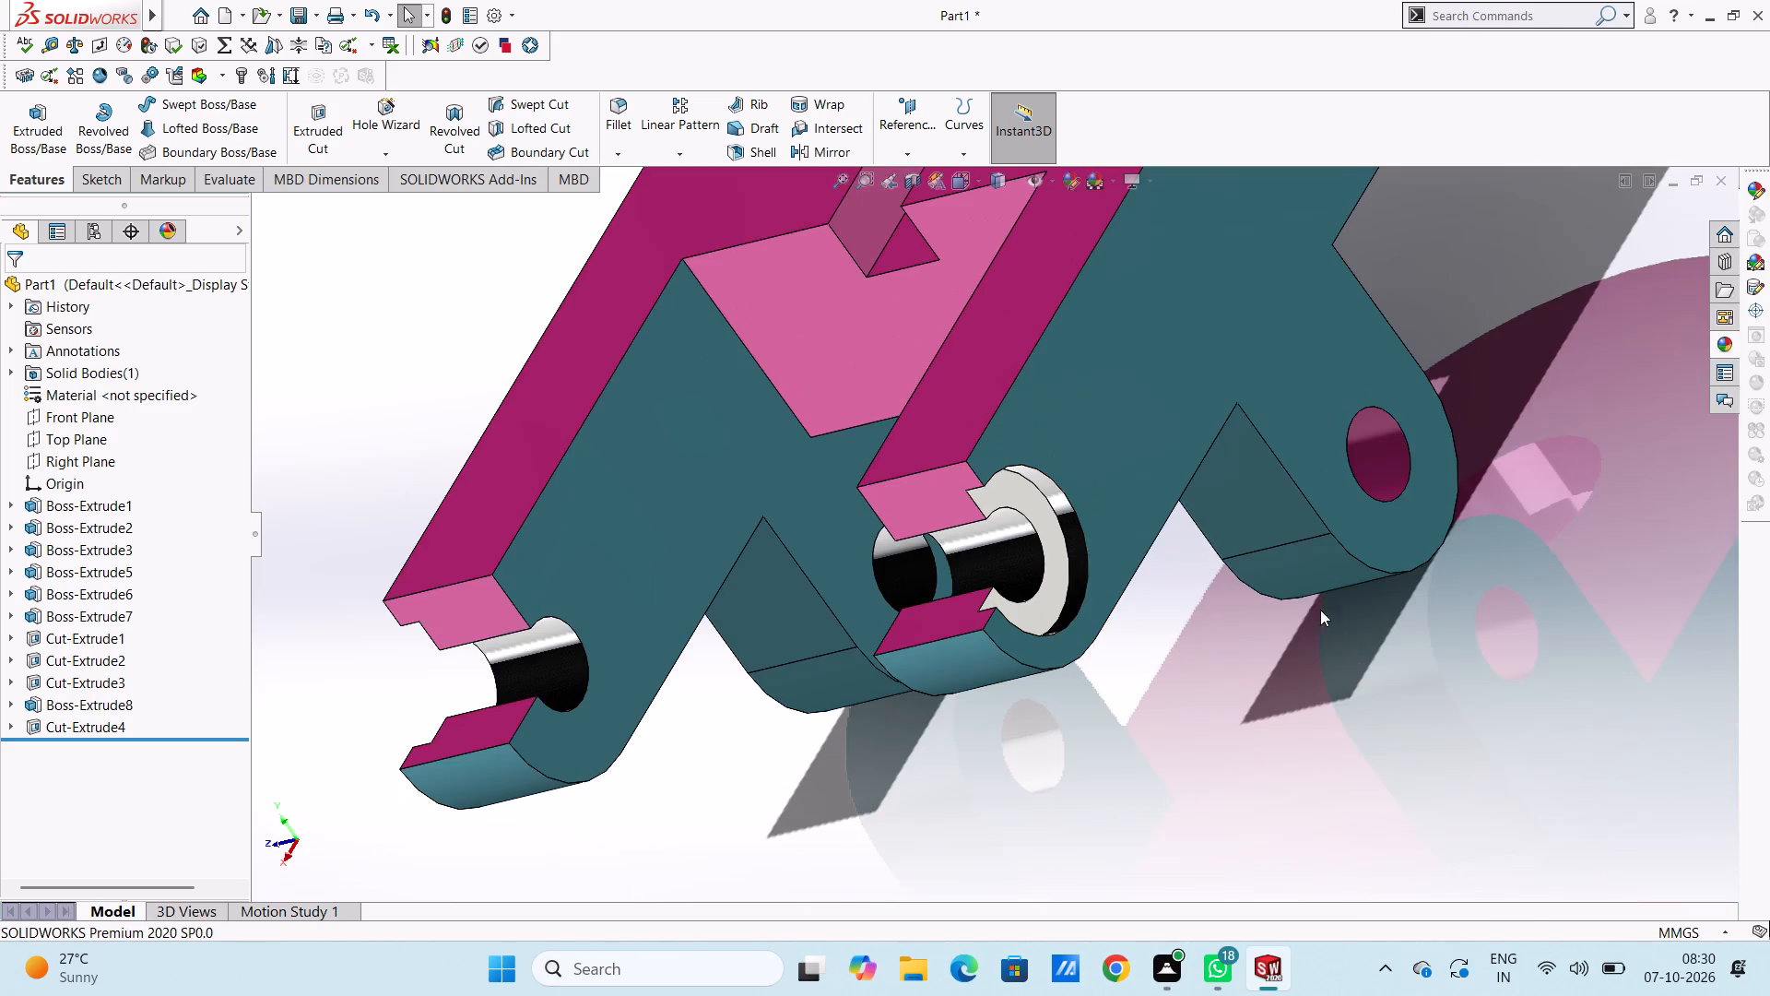
pyautogui.scroll(-5, 1370, 414)
pyautogui.click(1728, 341)
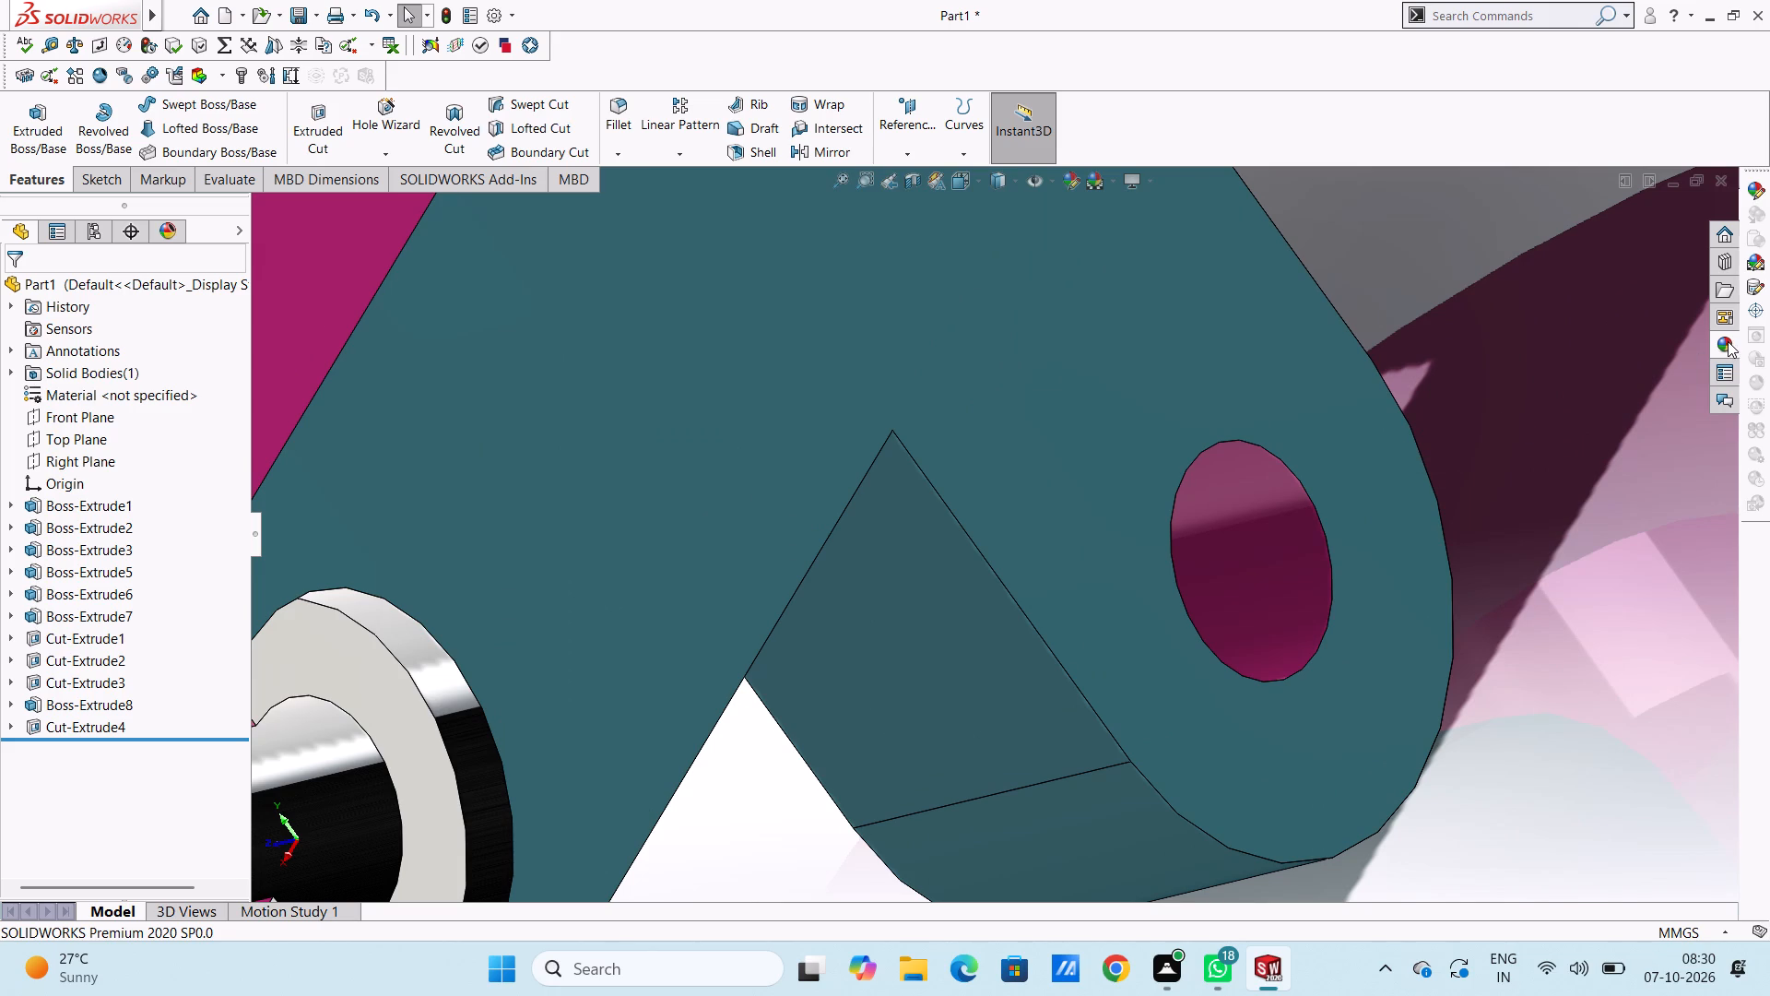
pyautogui.moveTo(1606, 563); pyautogui.dragTo(1300, 561)
pyautogui.click(1299, 561)
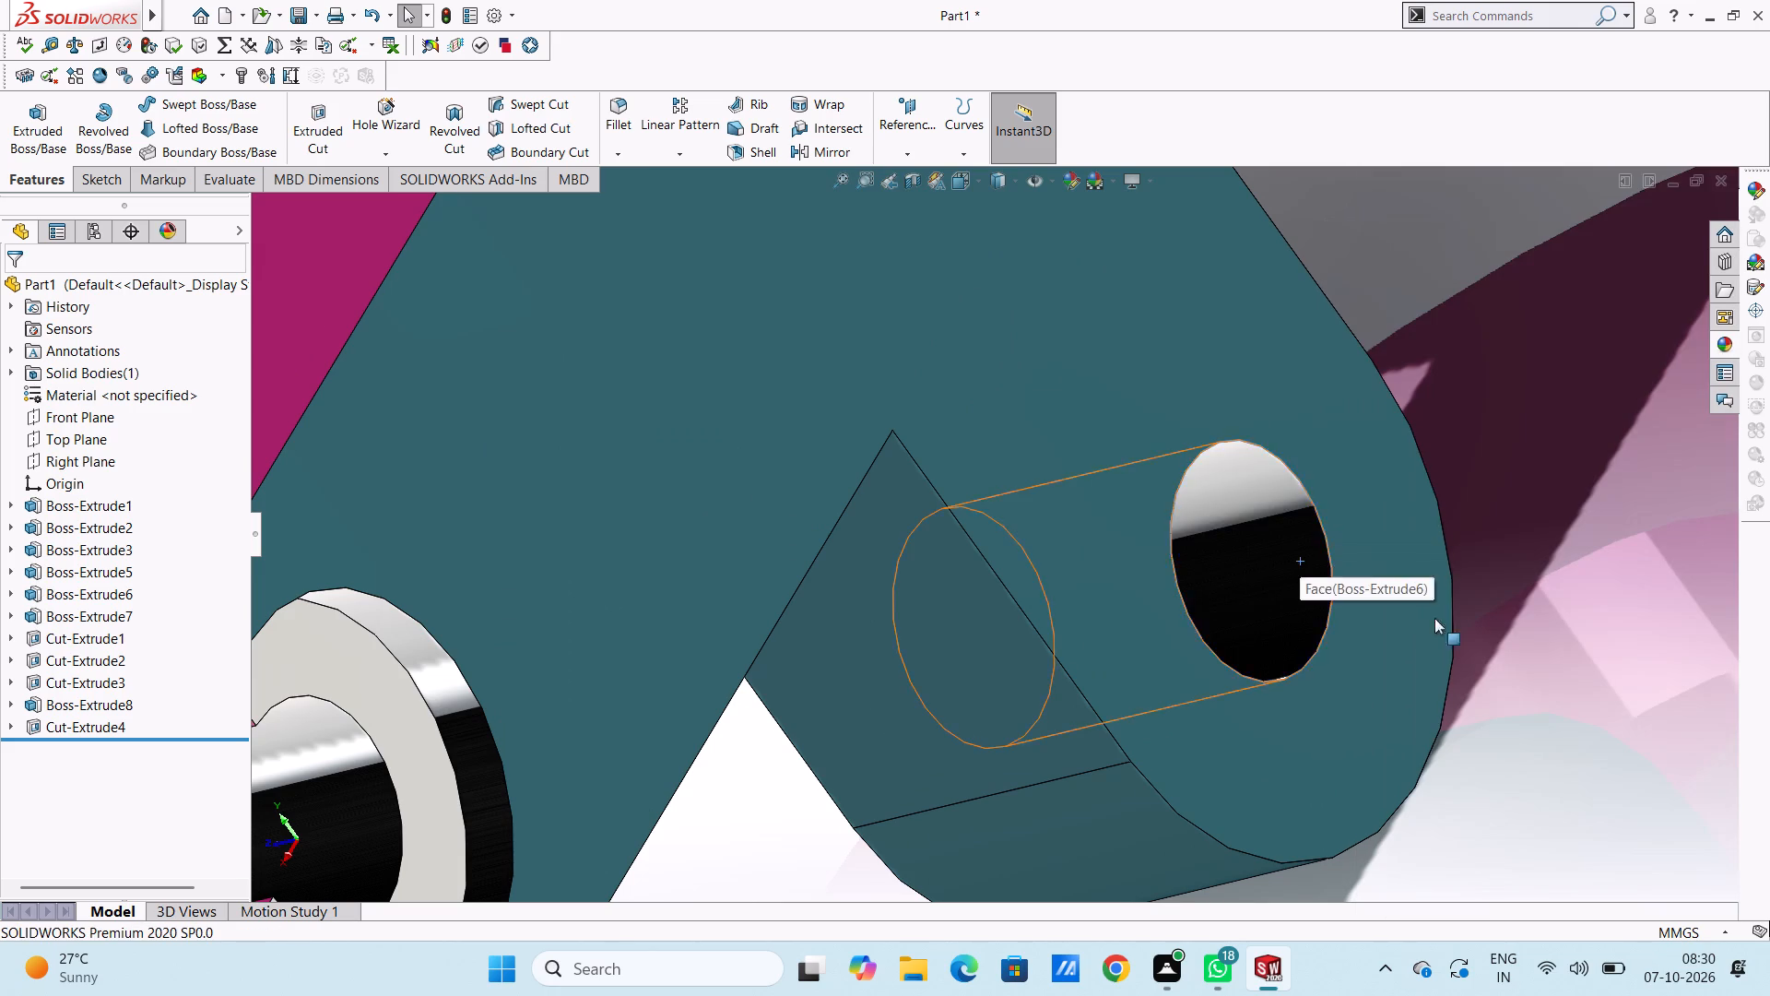
# Apply chromium plate to the back-arm side wall of the slot joining the ring recess to the gap between the arms.
pyautogui.scroll(10, 1470, 621)
pyautogui.moveTo(1316, 670); pyautogui.dragTo(1343, 582, button='middle')
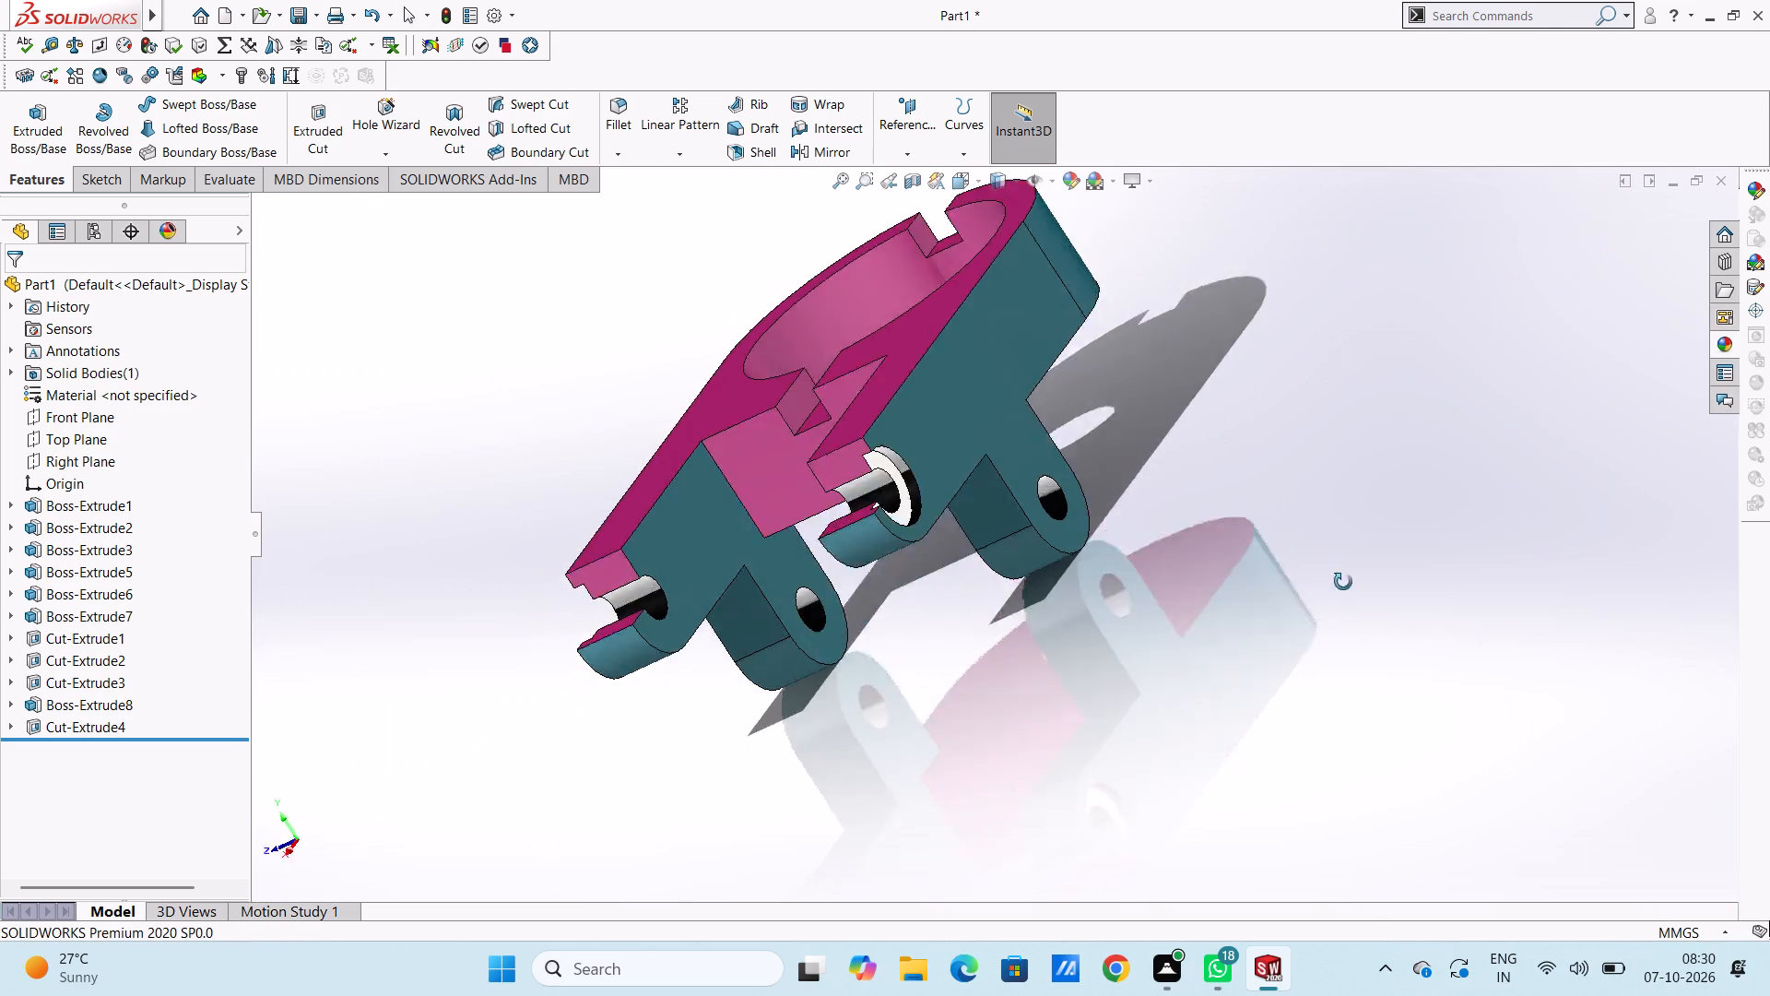
pyautogui.moveTo(1343, 582); pyautogui.dragTo(1461, 626, button='middle')
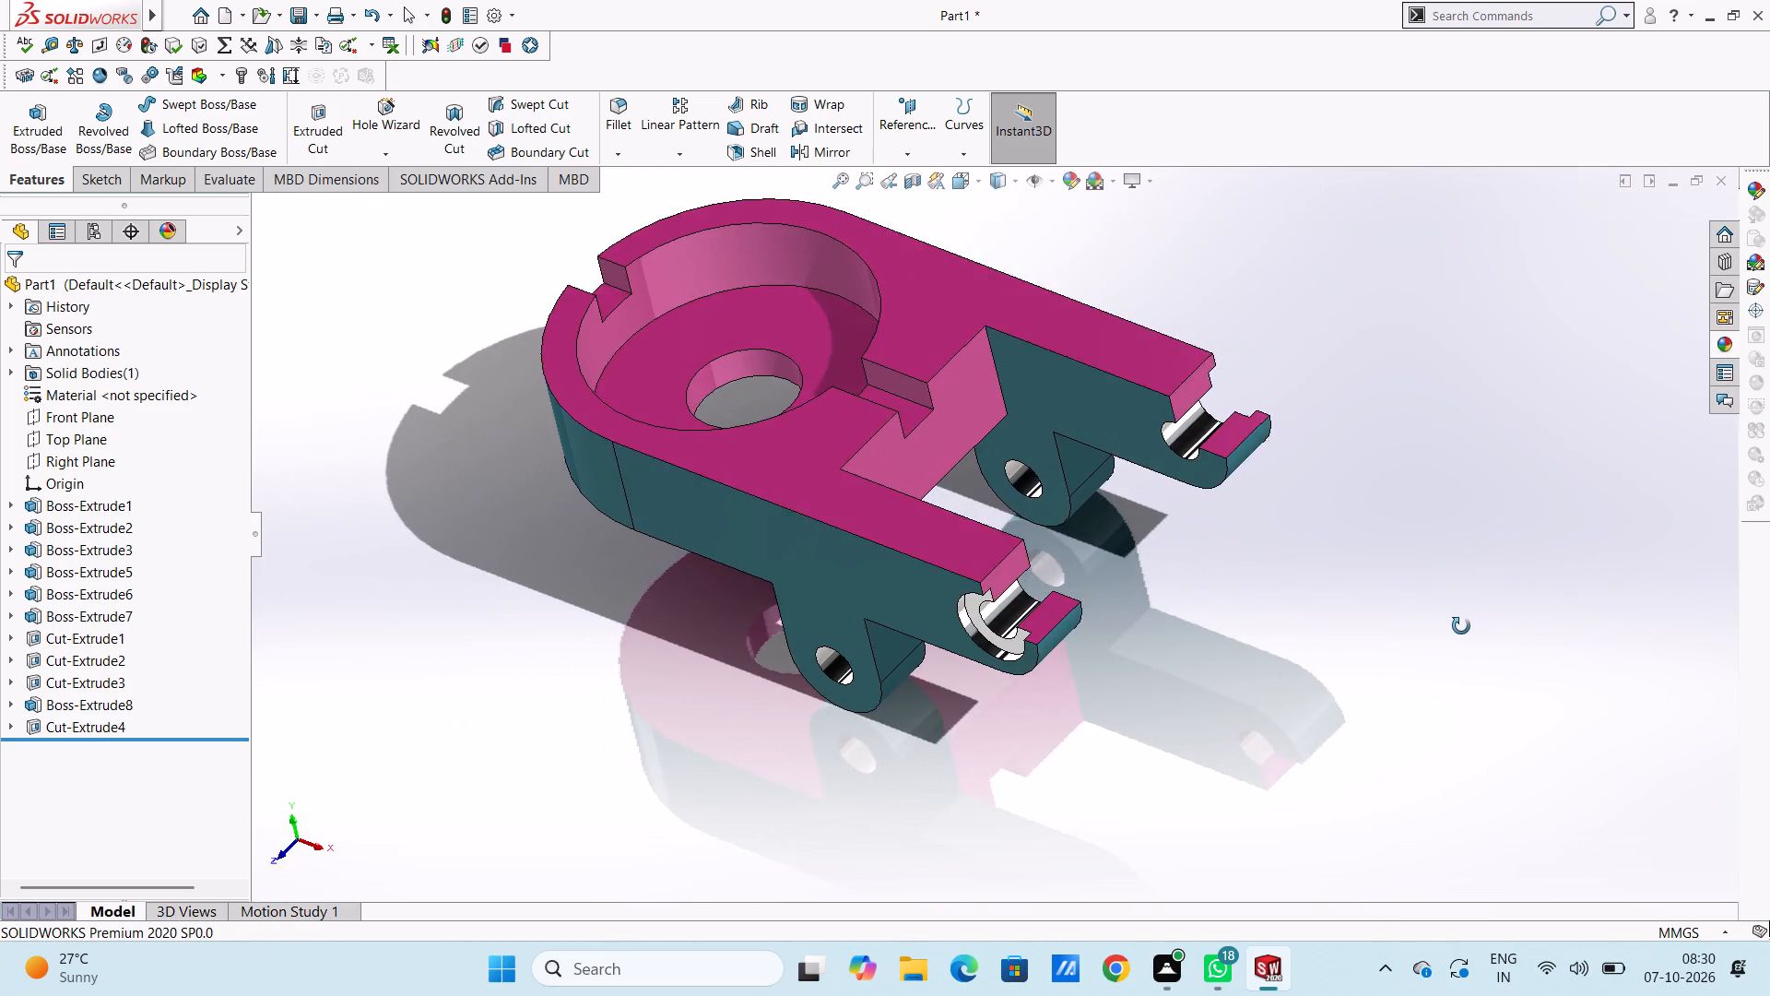
pyautogui.moveTo(1461, 626); pyautogui.dragTo(1472, 624, button='middle')
pyautogui.scroll(3, 702, 305)
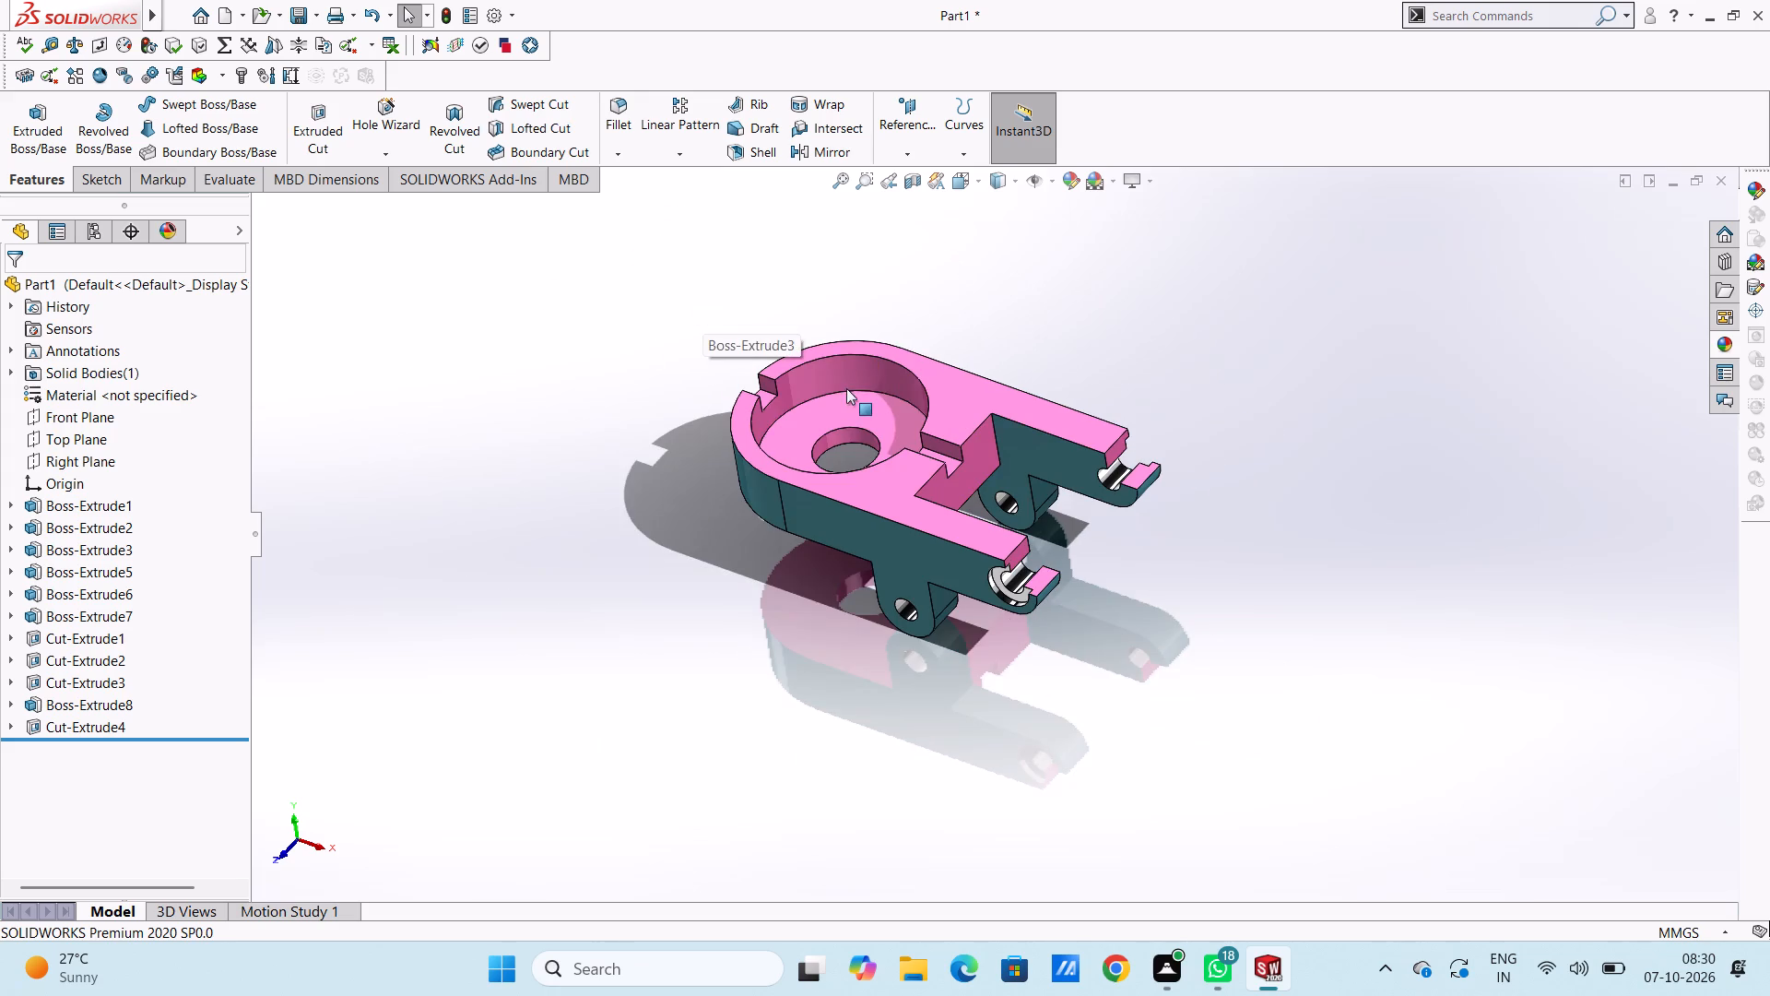
pyautogui.scroll(-5, 773, 395)
pyautogui.scroll(-5, 1203, 631)
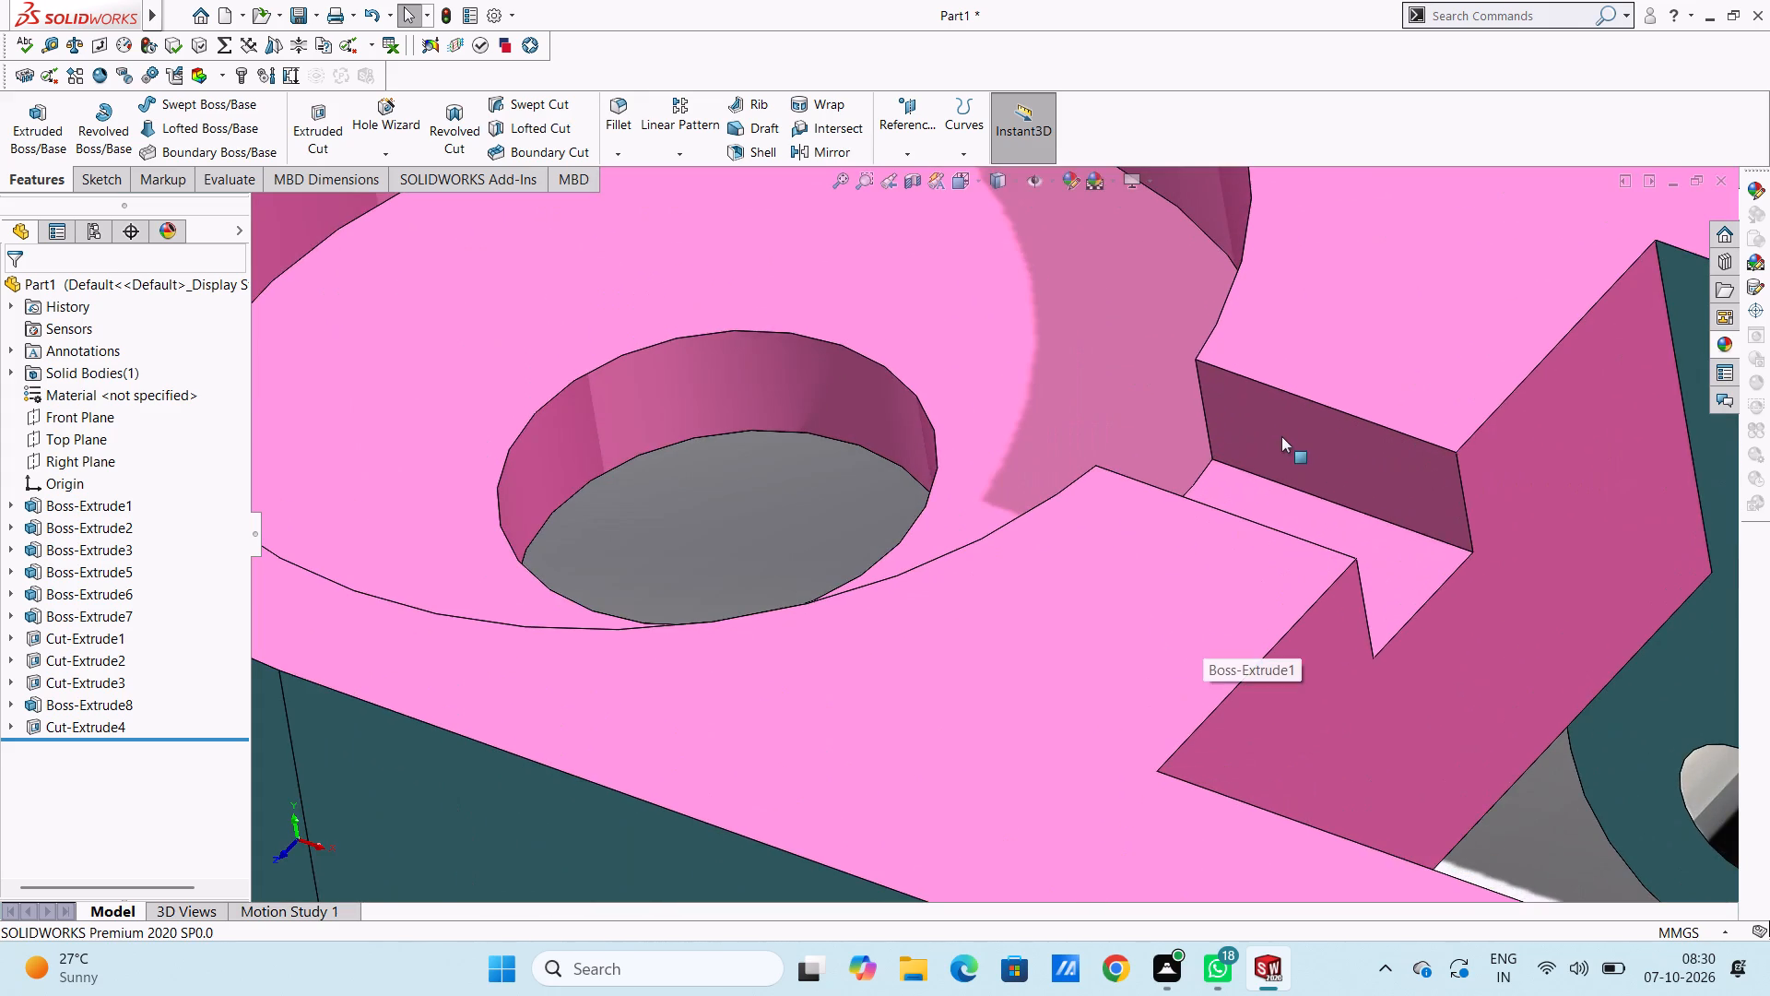
pyautogui.scroll(1, 1281, 432)
pyautogui.scroll(-3, 1261, 445)
pyautogui.scroll(-2, 1064, 520)
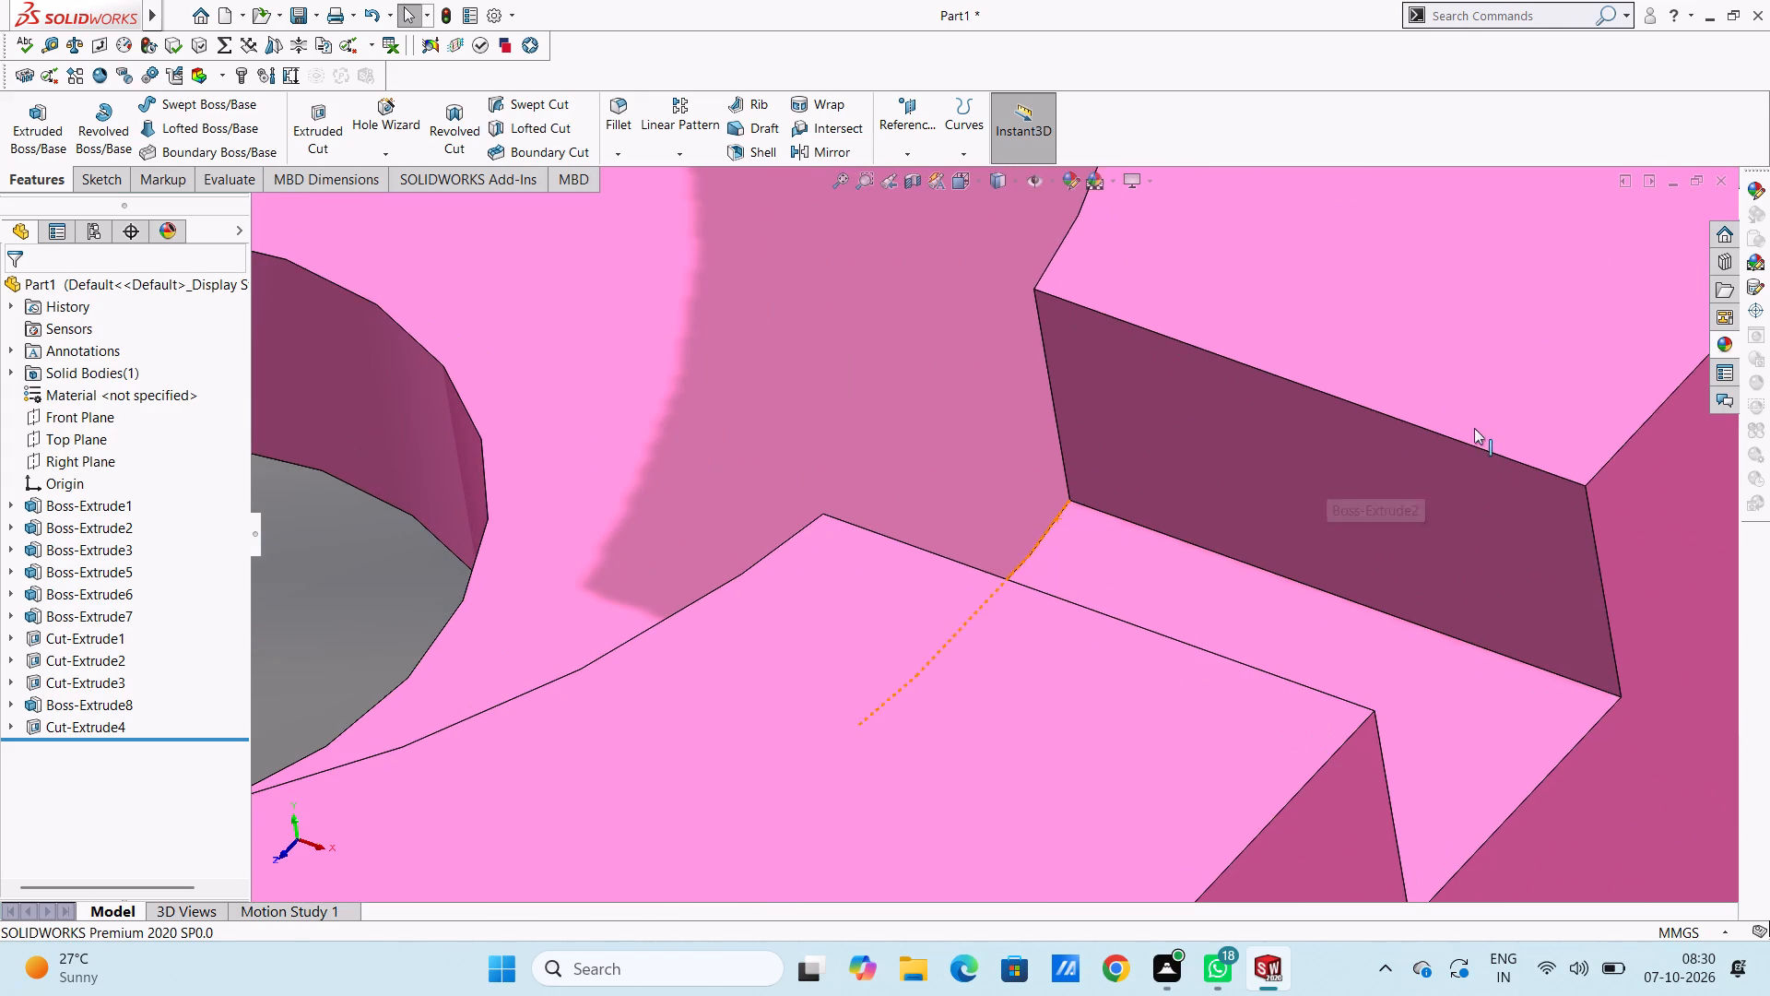
pyautogui.click(1715, 341)
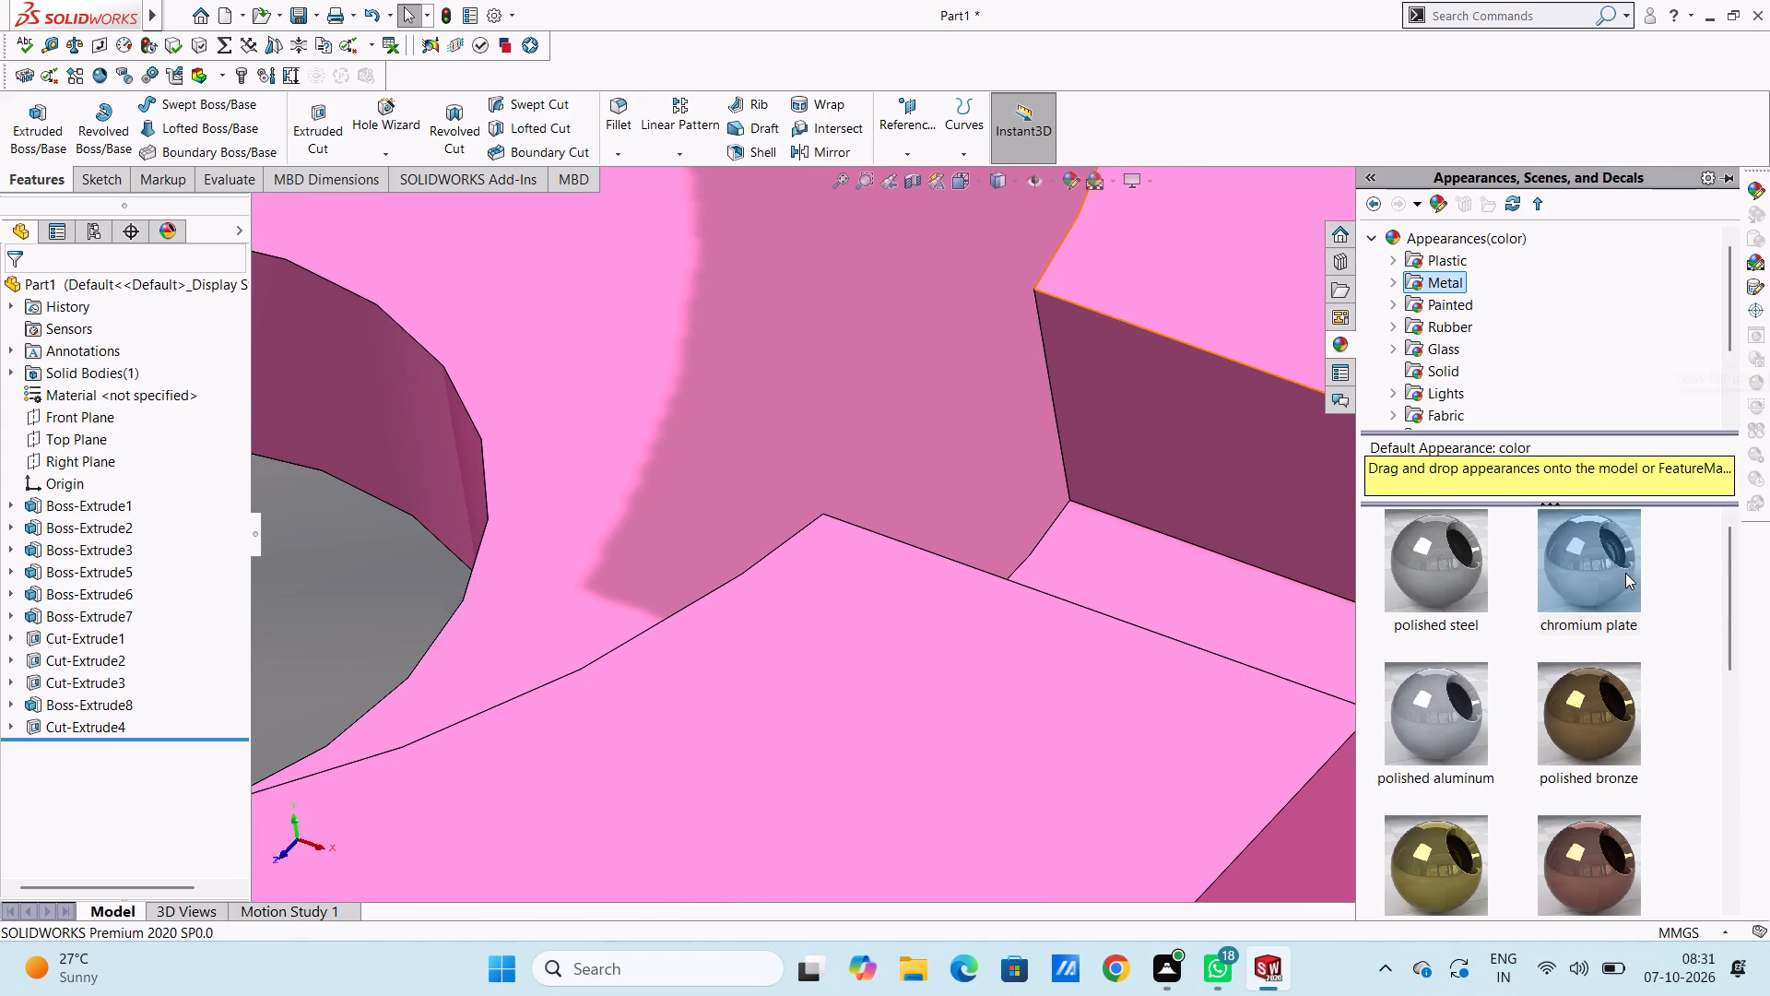
pyautogui.moveTo(1614, 564); pyautogui.dragTo(1349, 525)
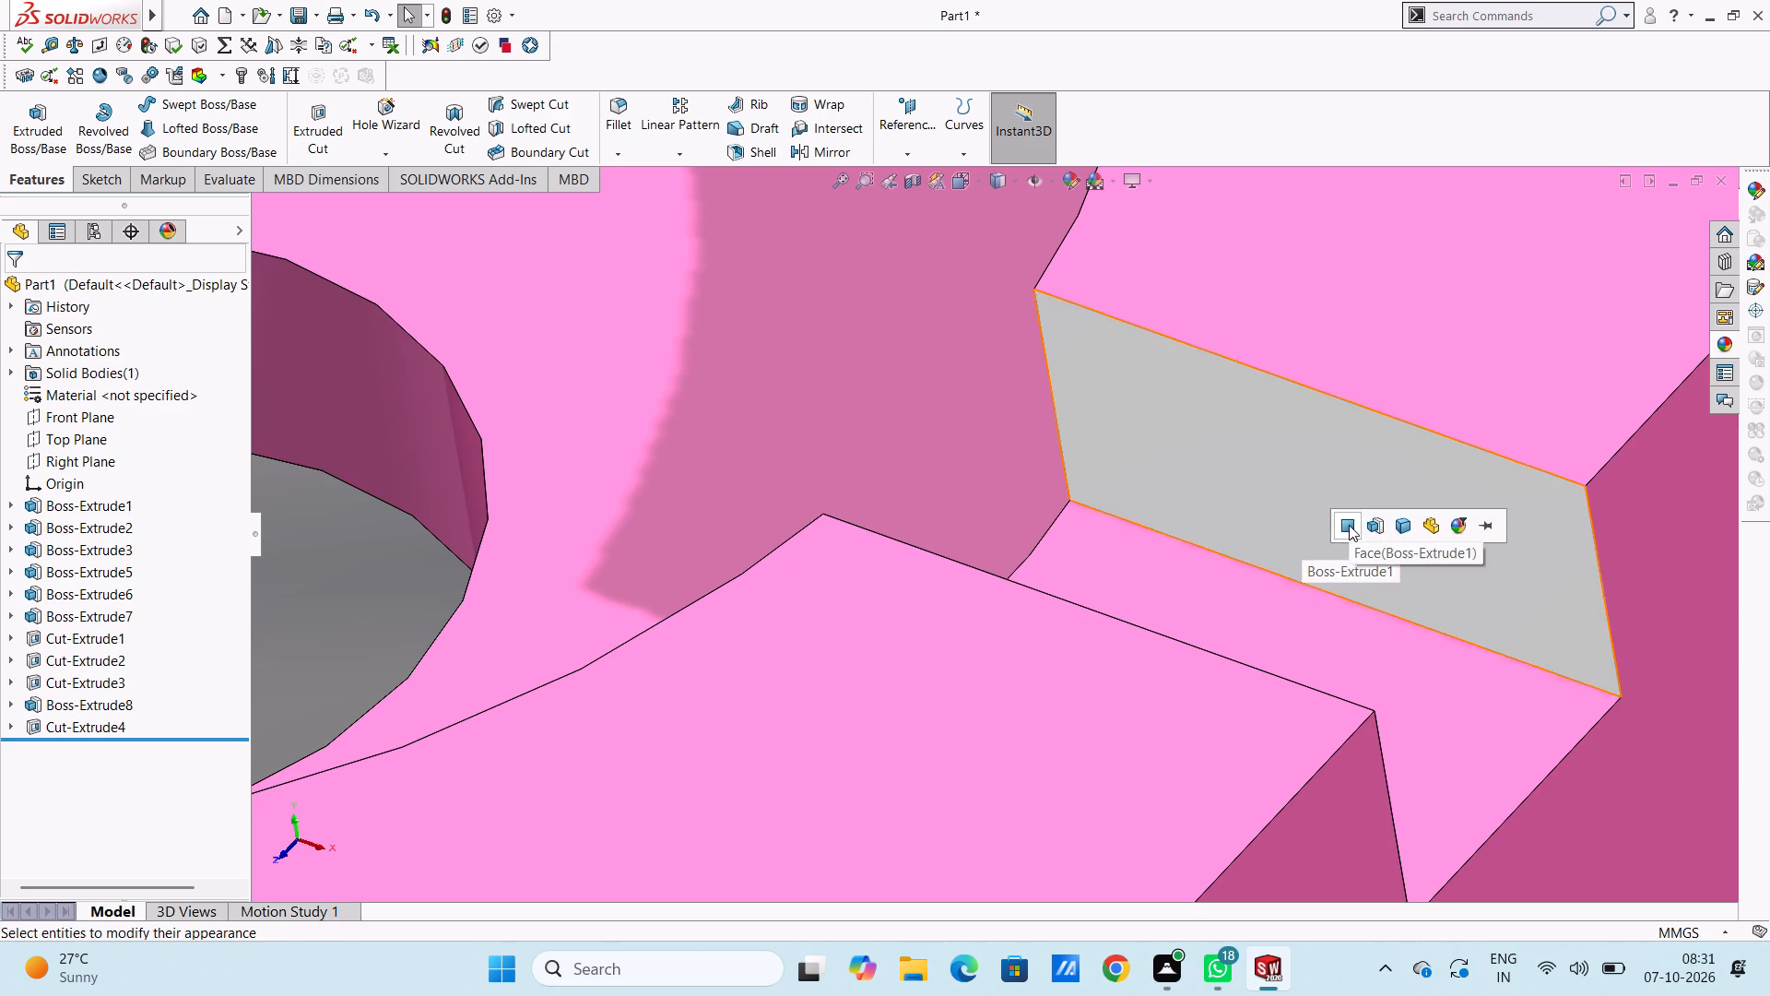
pyautogui.click(1349, 525)
# Apply chromium plate to the floor of the slot between the ring recess and the gap between the arms.
pyautogui.scroll(5, 1367, 631)
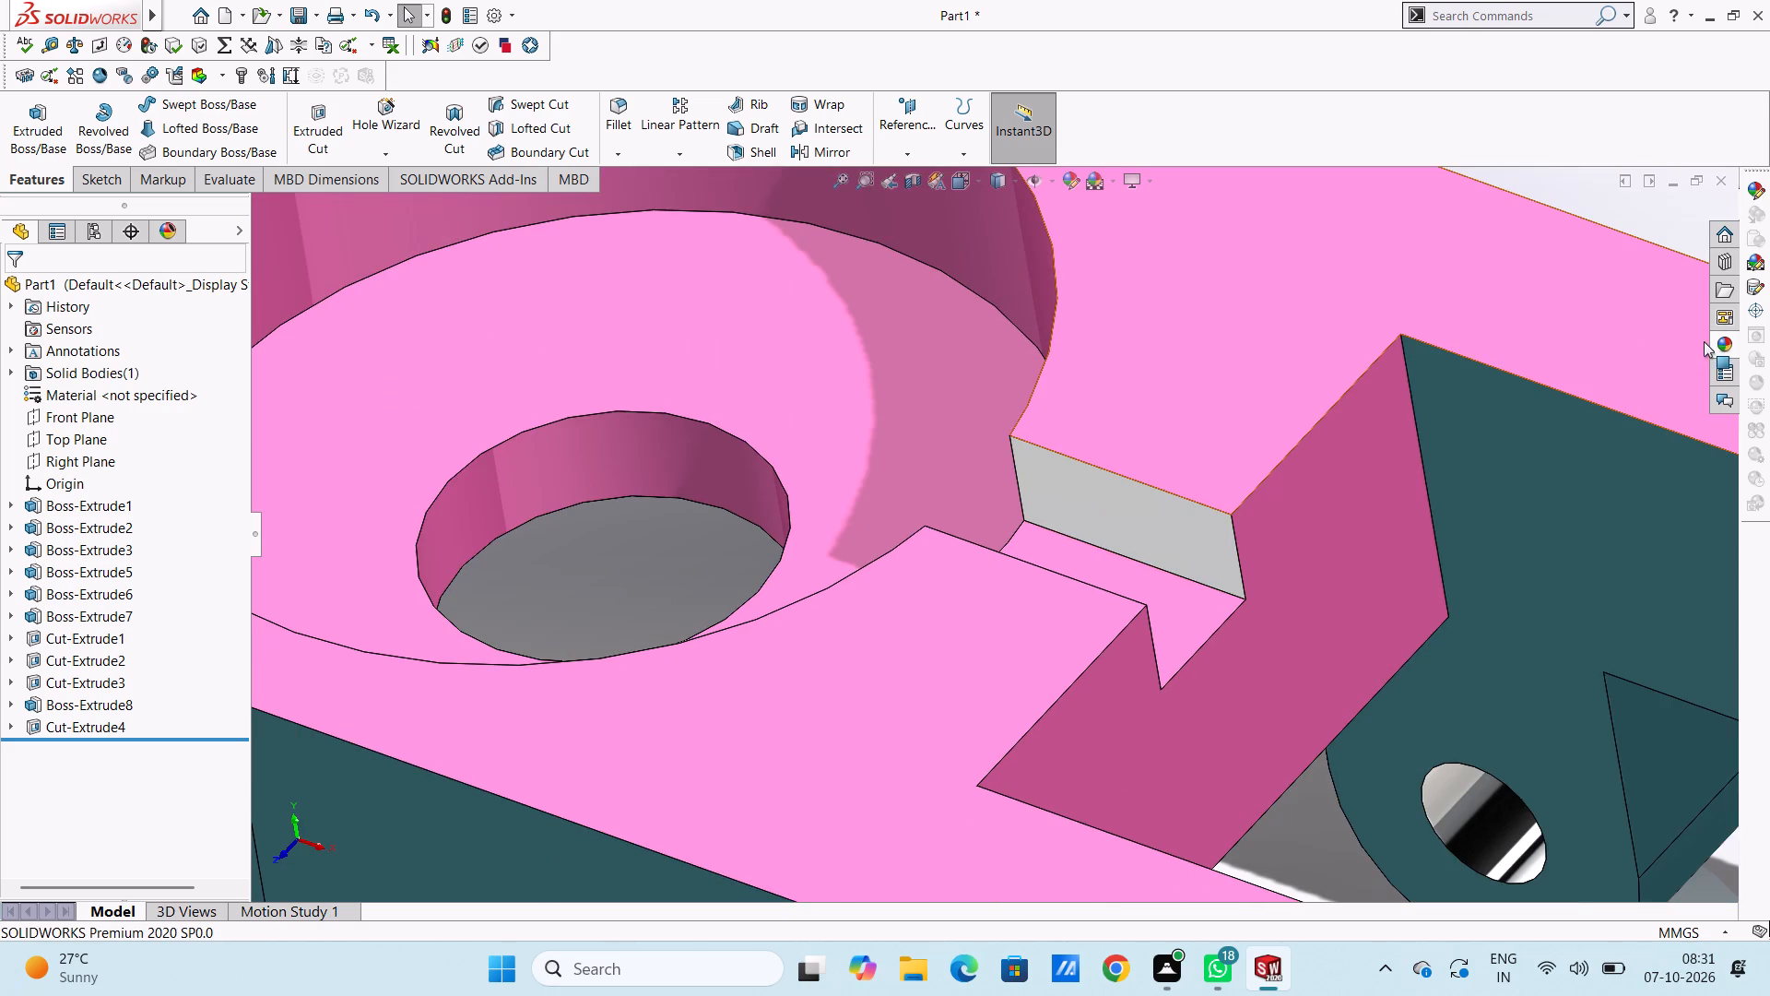
pyautogui.click(1713, 343)
pyautogui.moveTo(1592, 548); pyautogui.dragTo(1281, 556)
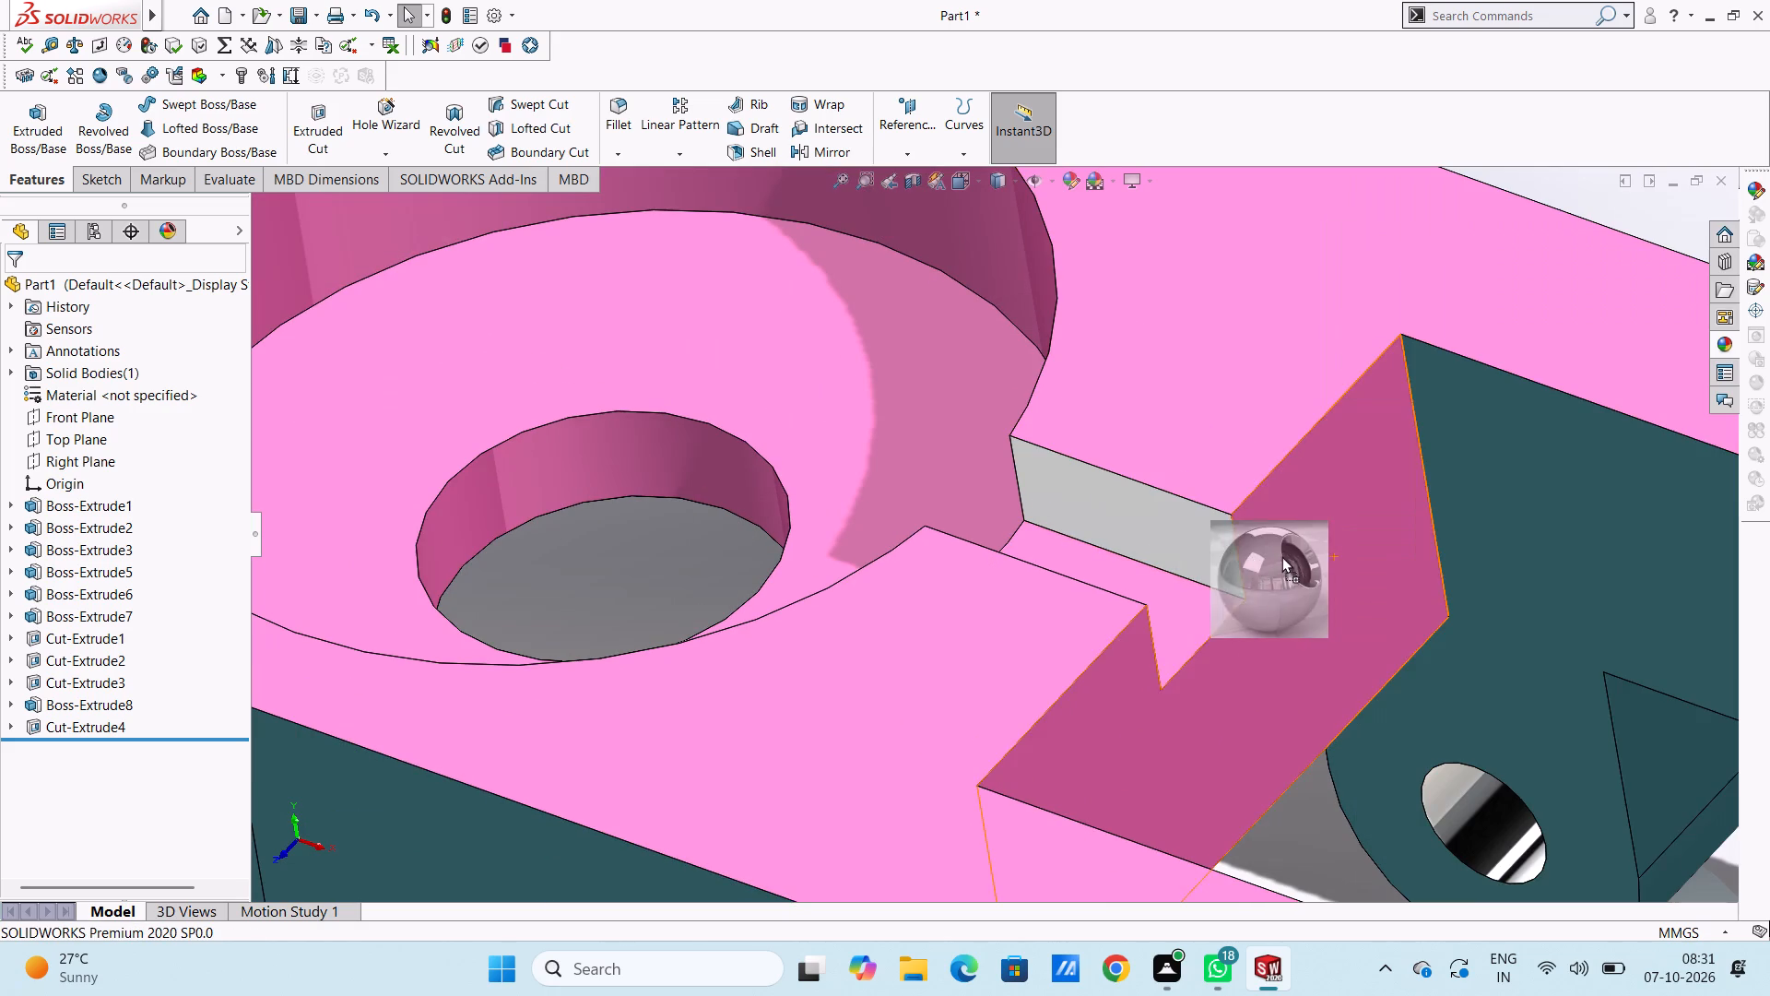
pyautogui.moveTo(1281, 556); pyautogui.dragTo(1162, 585)
pyautogui.click(1162, 585)
# Apply chromium plate to the front-arm side wall of the slot between the ring recess and the arm gap.
pyautogui.scroll(4, 1323, 670)
pyautogui.moveTo(1213, 619); pyautogui.dragTo(1121, 716, button='middle')
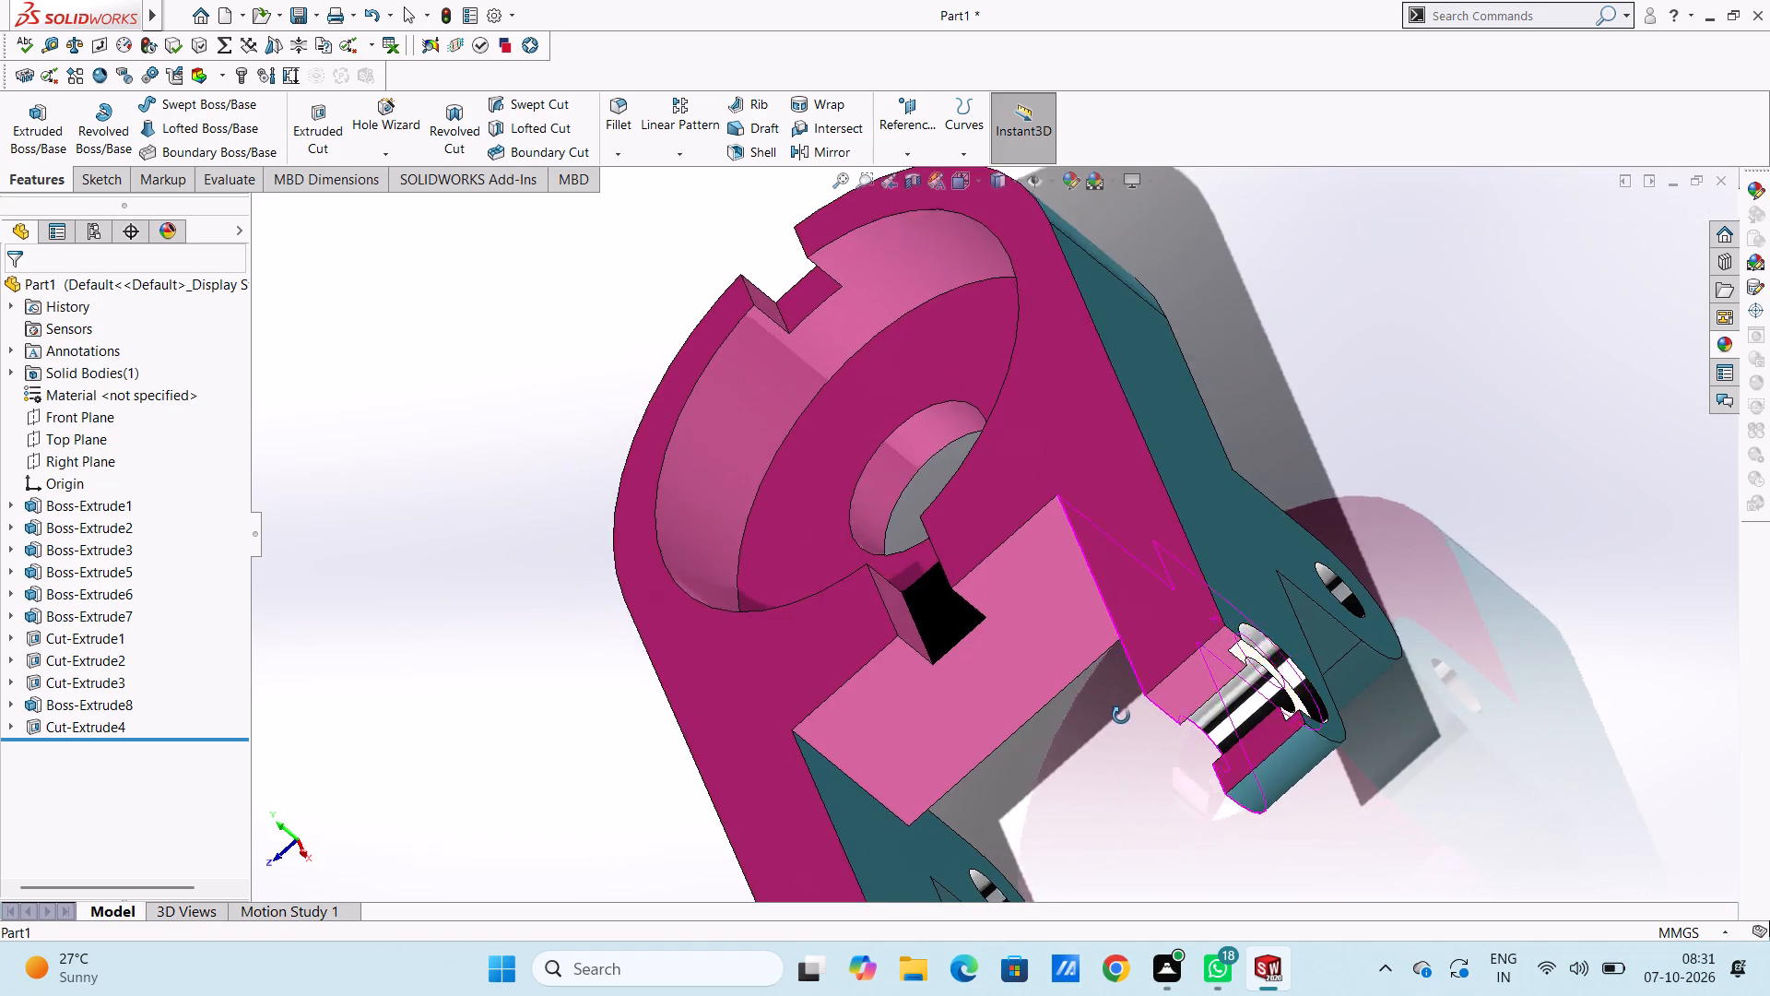
pyautogui.moveTo(1121, 716); pyautogui.dragTo(1138, 765, button='middle')
pyautogui.scroll(-4, 885, 619)
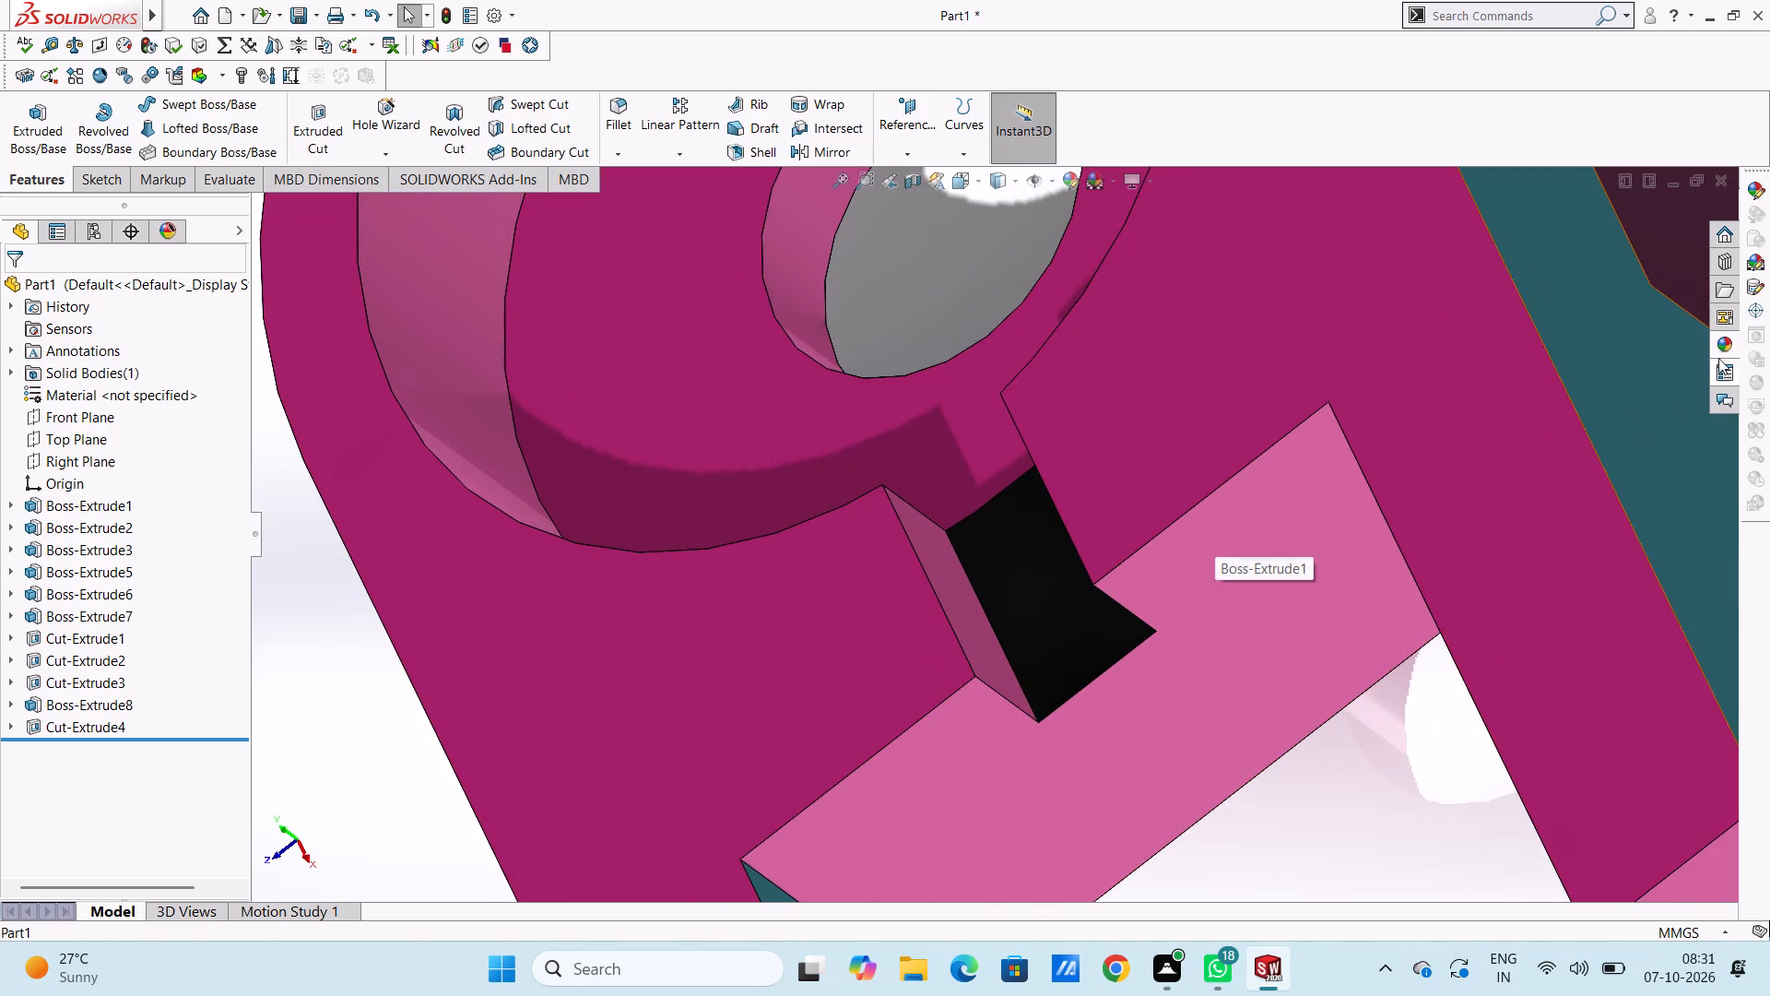
pyautogui.click(1726, 340)
pyautogui.moveTo(1608, 561); pyautogui.dragTo(964, 599)
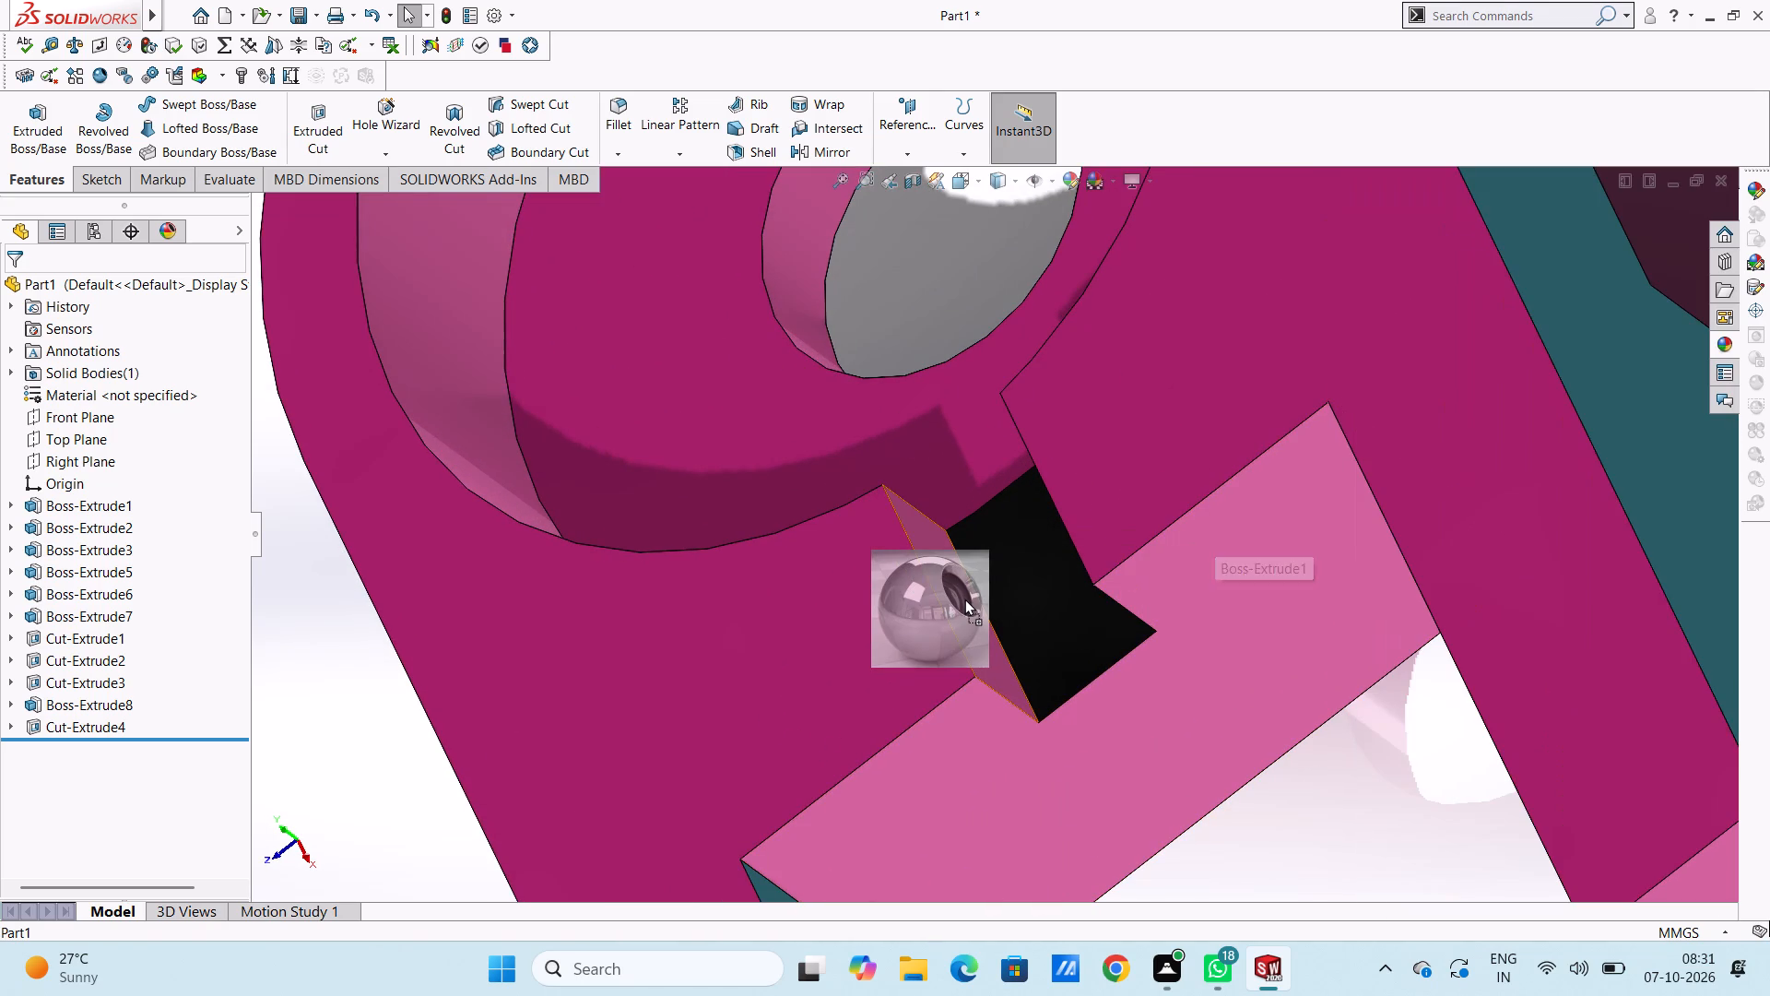
pyautogui.moveTo(964, 599); pyautogui.dragTo(977, 605)
pyautogui.click(977, 605)
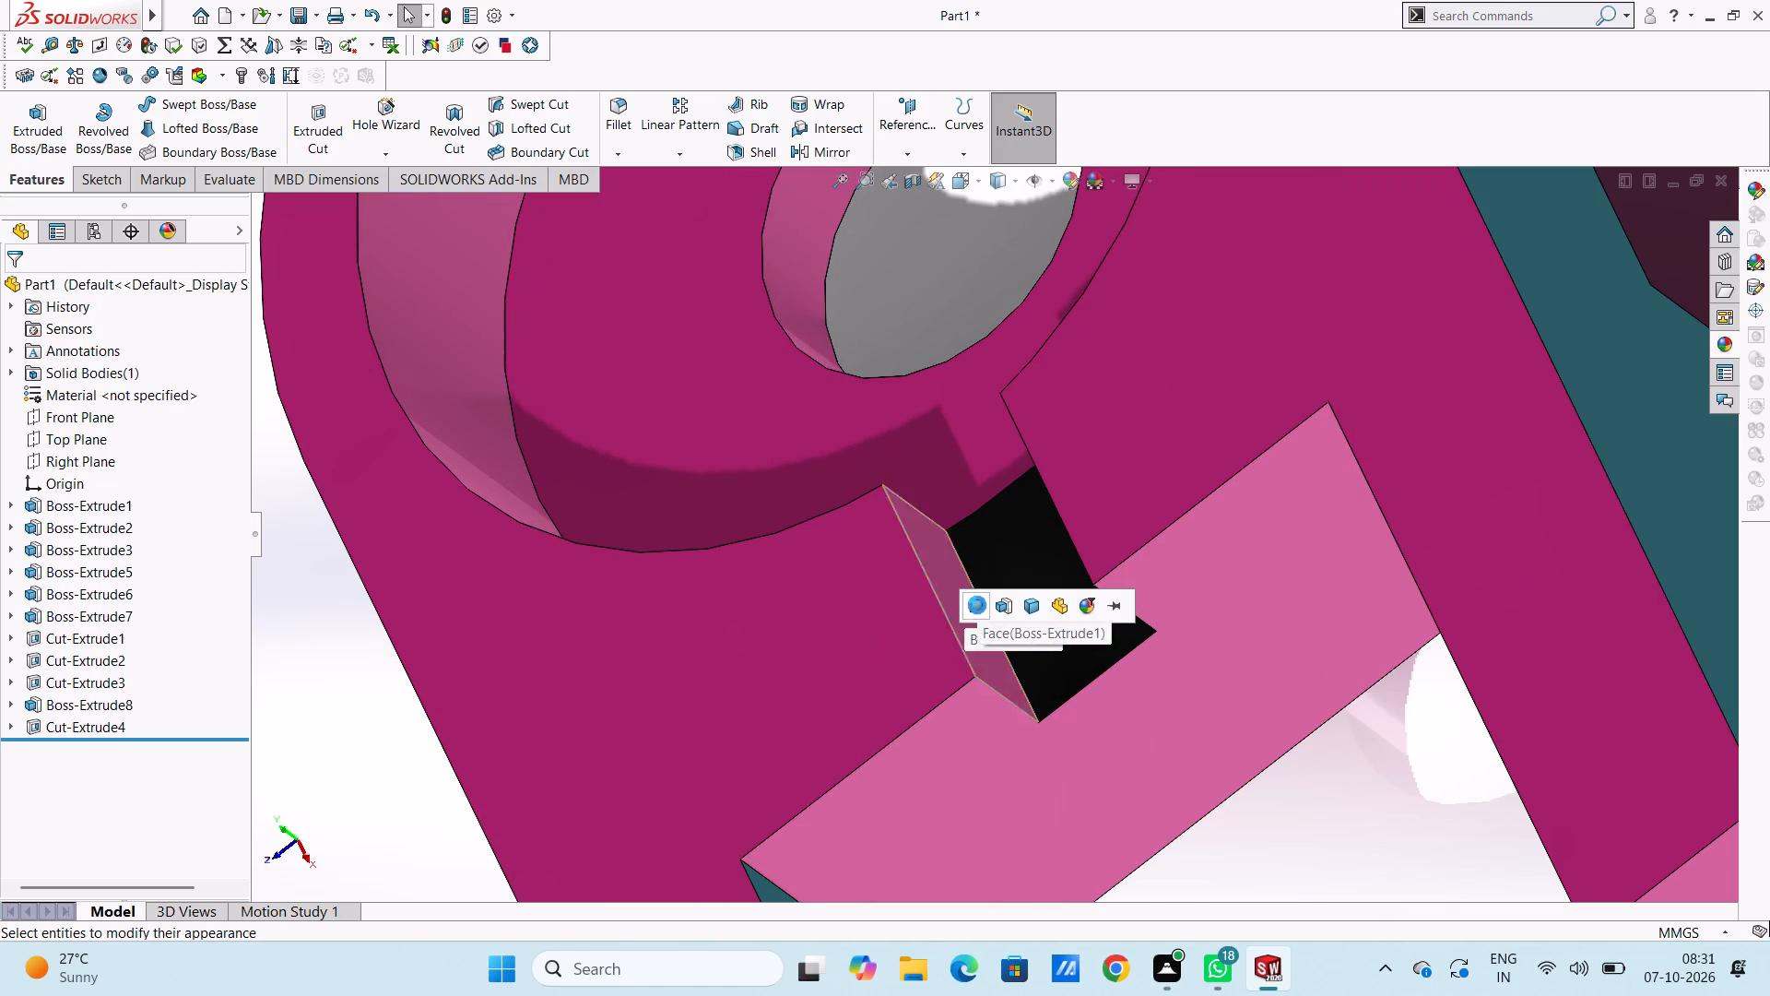
# Apply chromium plate to the inner face of the centre hole in the ring recess floor.
pyautogui.scroll(4, 1139, 672)
pyautogui.moveTo(1133, 682); pyautogui.dragTo(1233, 578, button='middle')
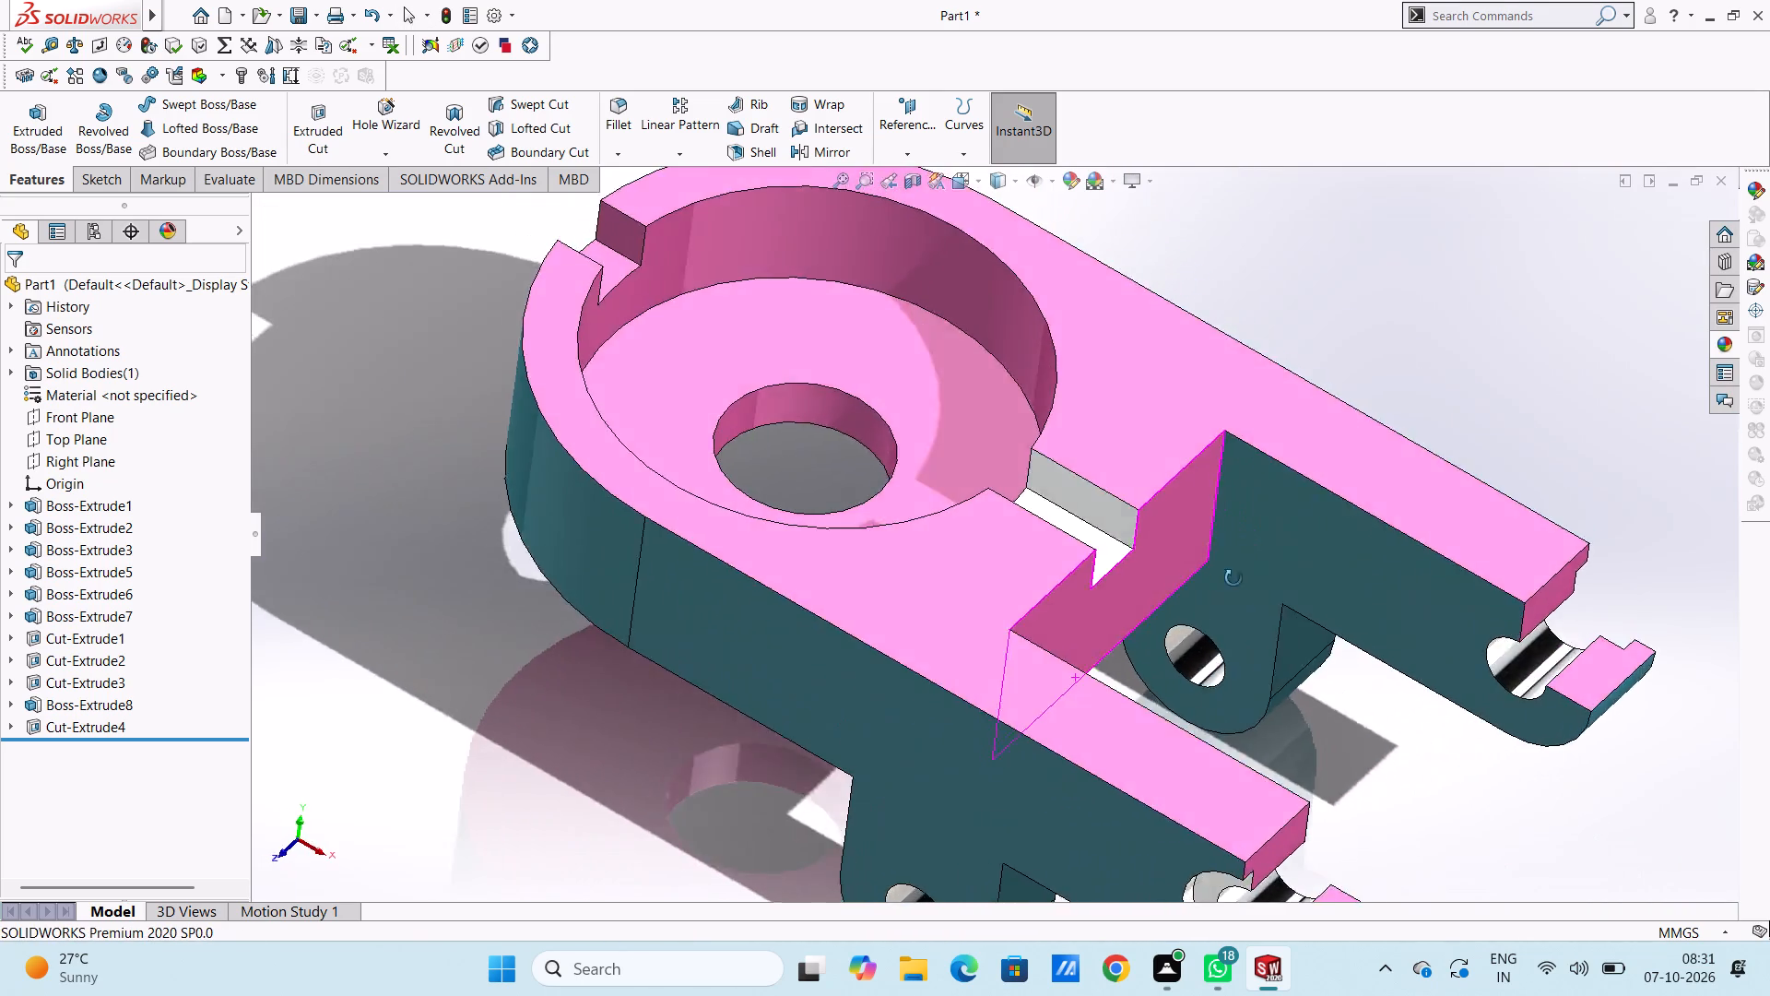
pyautogui.moveTo(1233, 578); pyautogui.dragTo(1301, 516, button='middle')
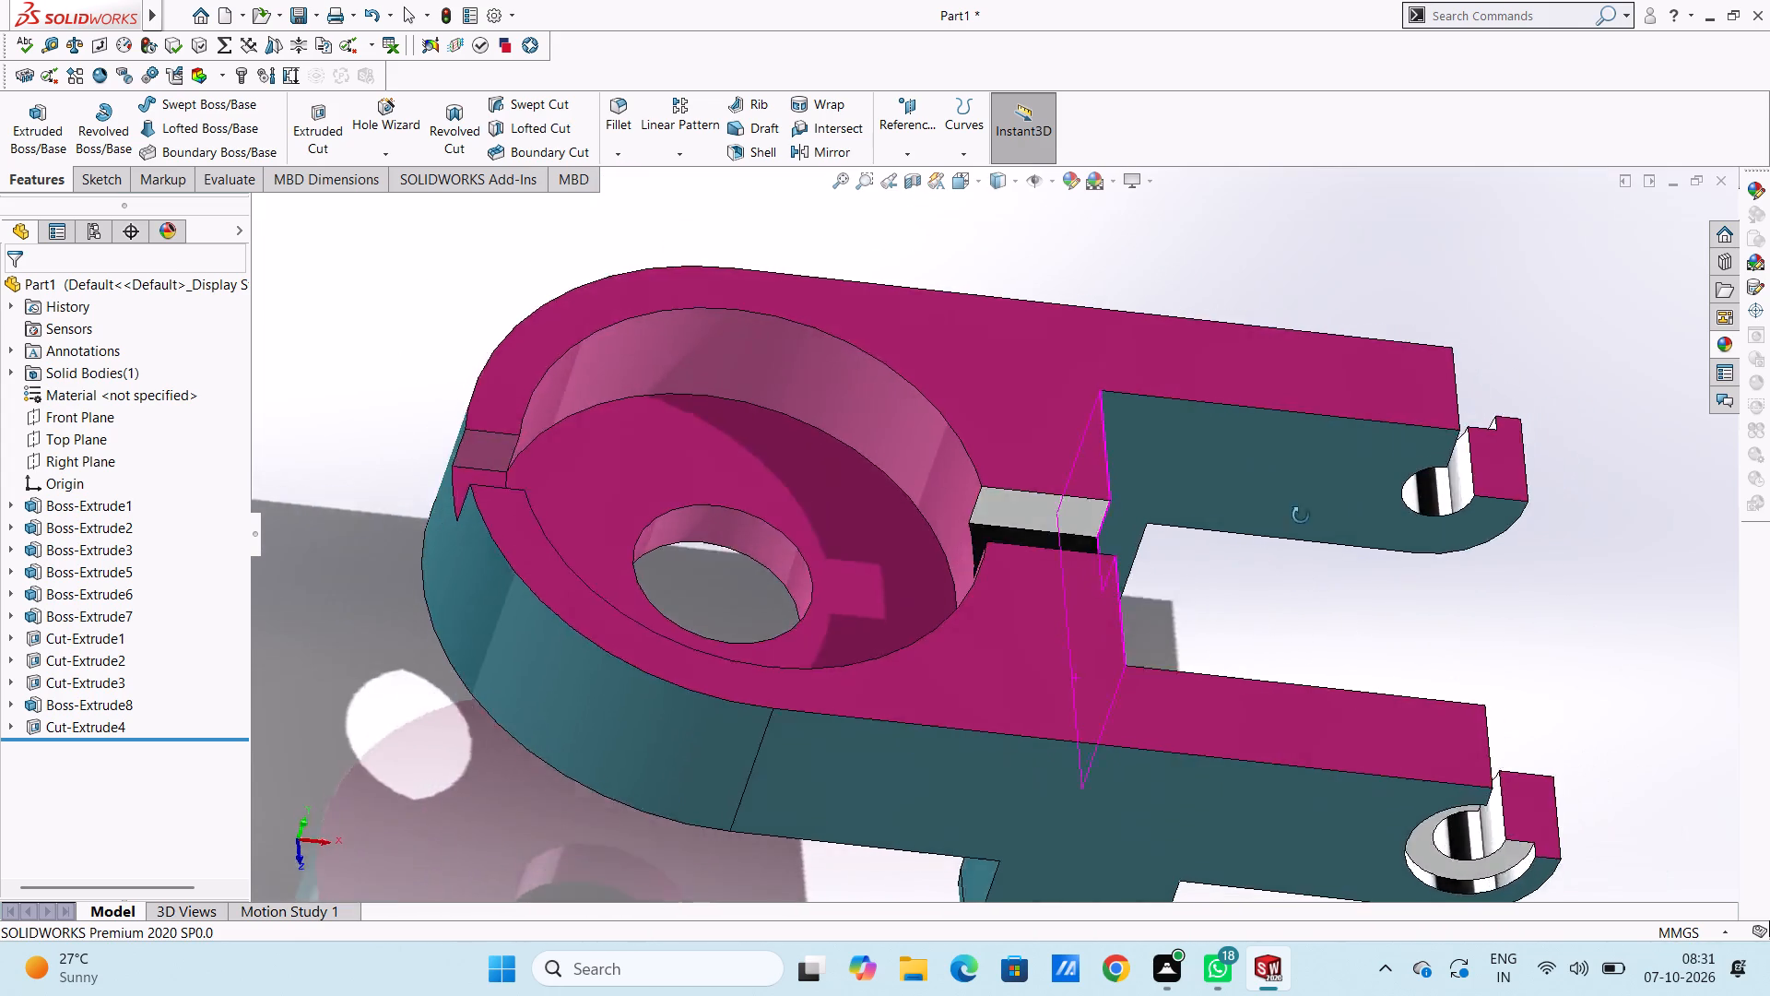
pyautogui.moveTo(1301, 516); pyautogui.dragTo(1235, 557, button='middle')
pyautogui.scroll(3, 661, 351)
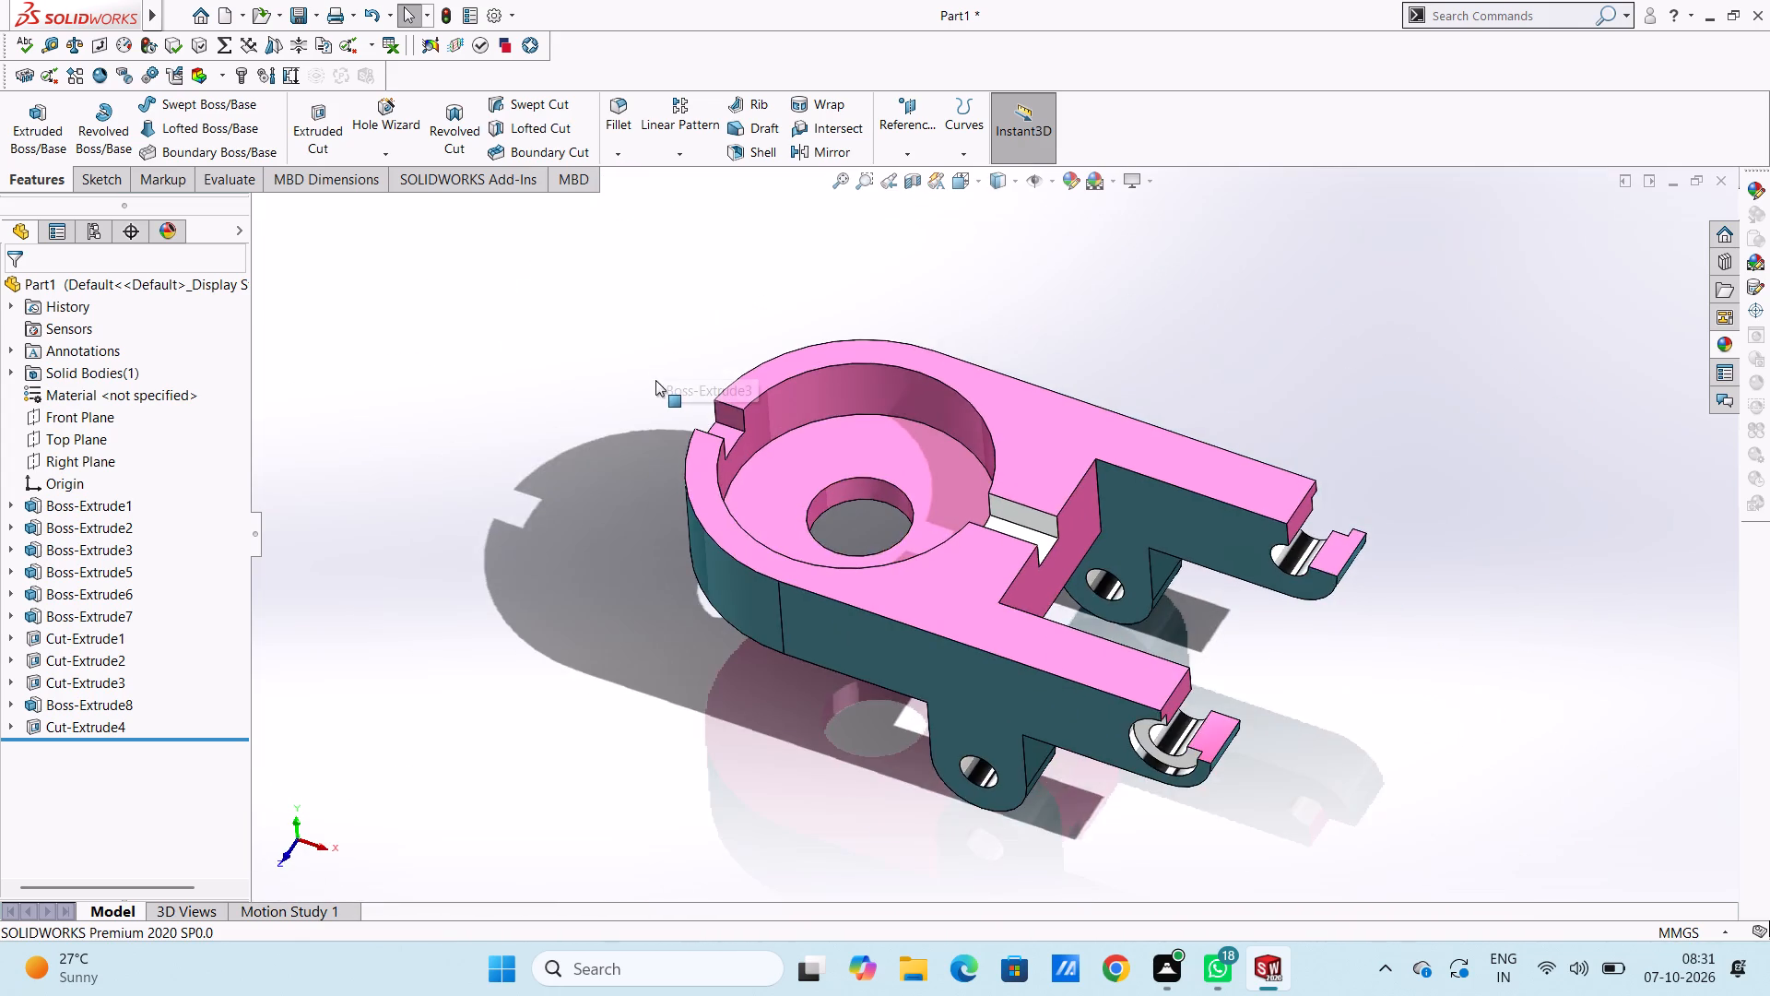
pyautogui.scroll(-5, 707, 407)
pyautogui.scroll(-3, 1244, 656)
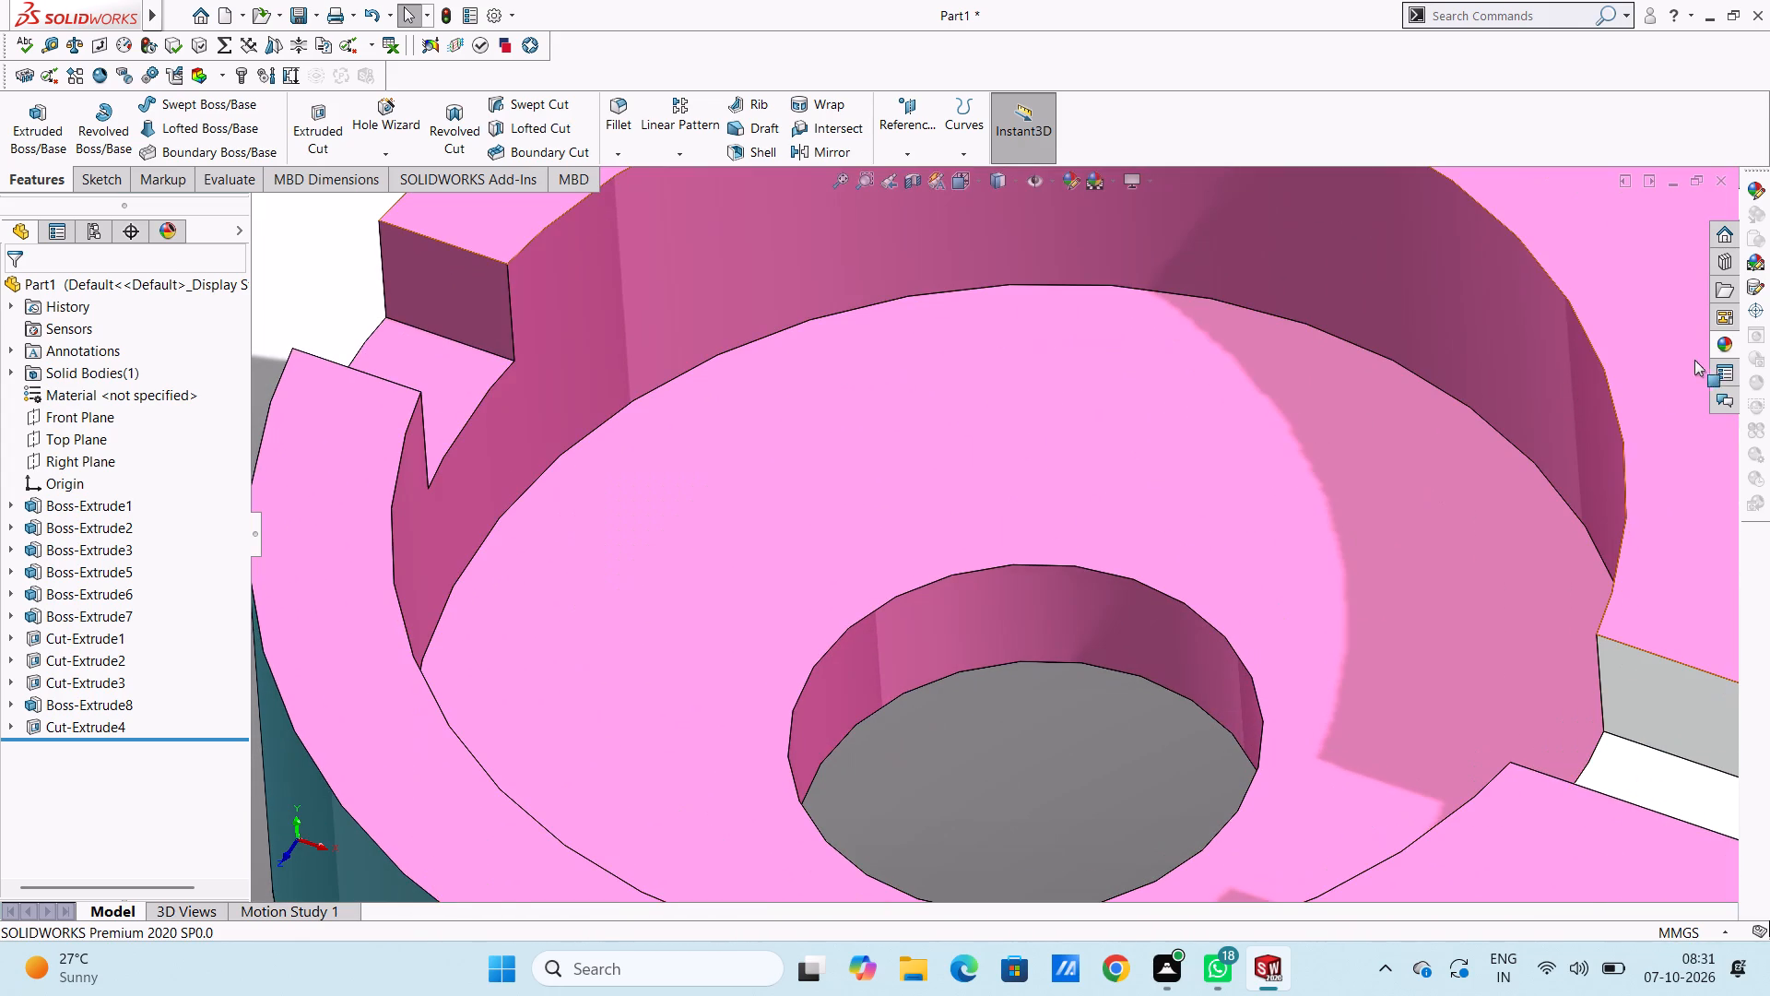
pyautogui.click(1722, 338)
pyautogui.moveTo(1599, 555); pyautogui.dragTo(1041, 656)
pyautogui.click(1041, 656)
# Apply chromium plate to the floor and the back side wall of the notch in the ring's outer rim.
pyautogui.scroll(5, 1039, 655)
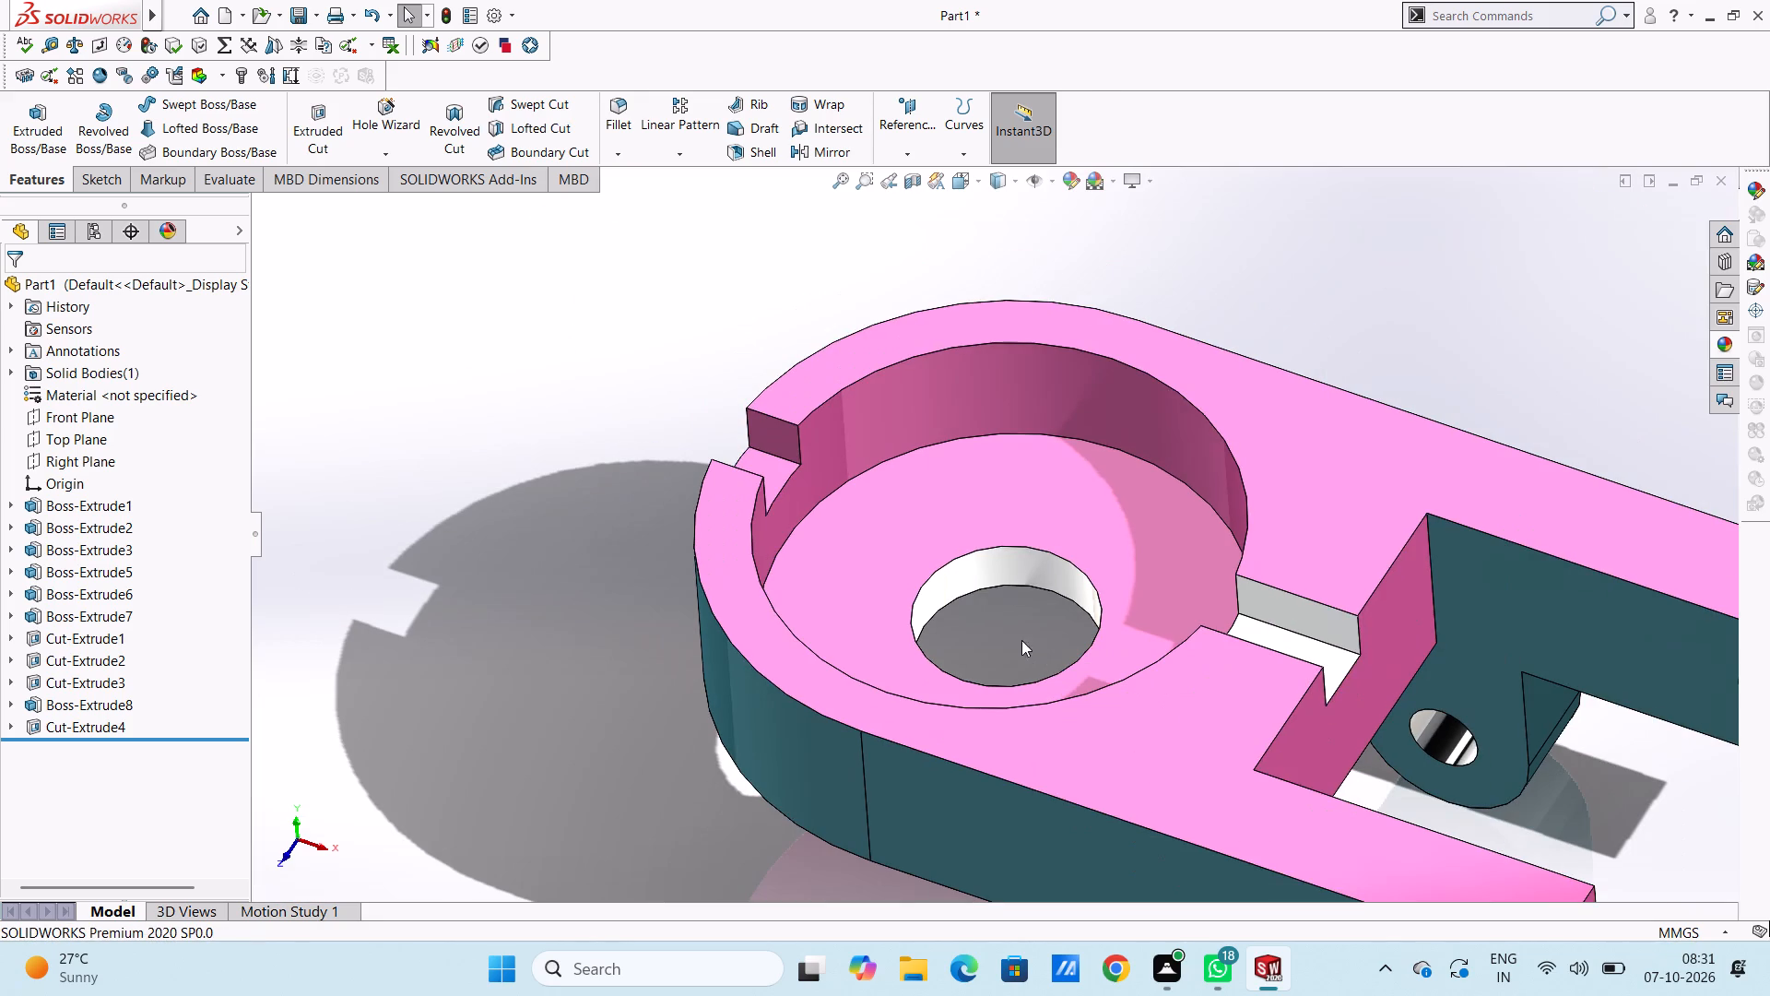
pyautogui.scroll(-1, 841, 500)
pyautogui.scroll(-4, 726, 456)
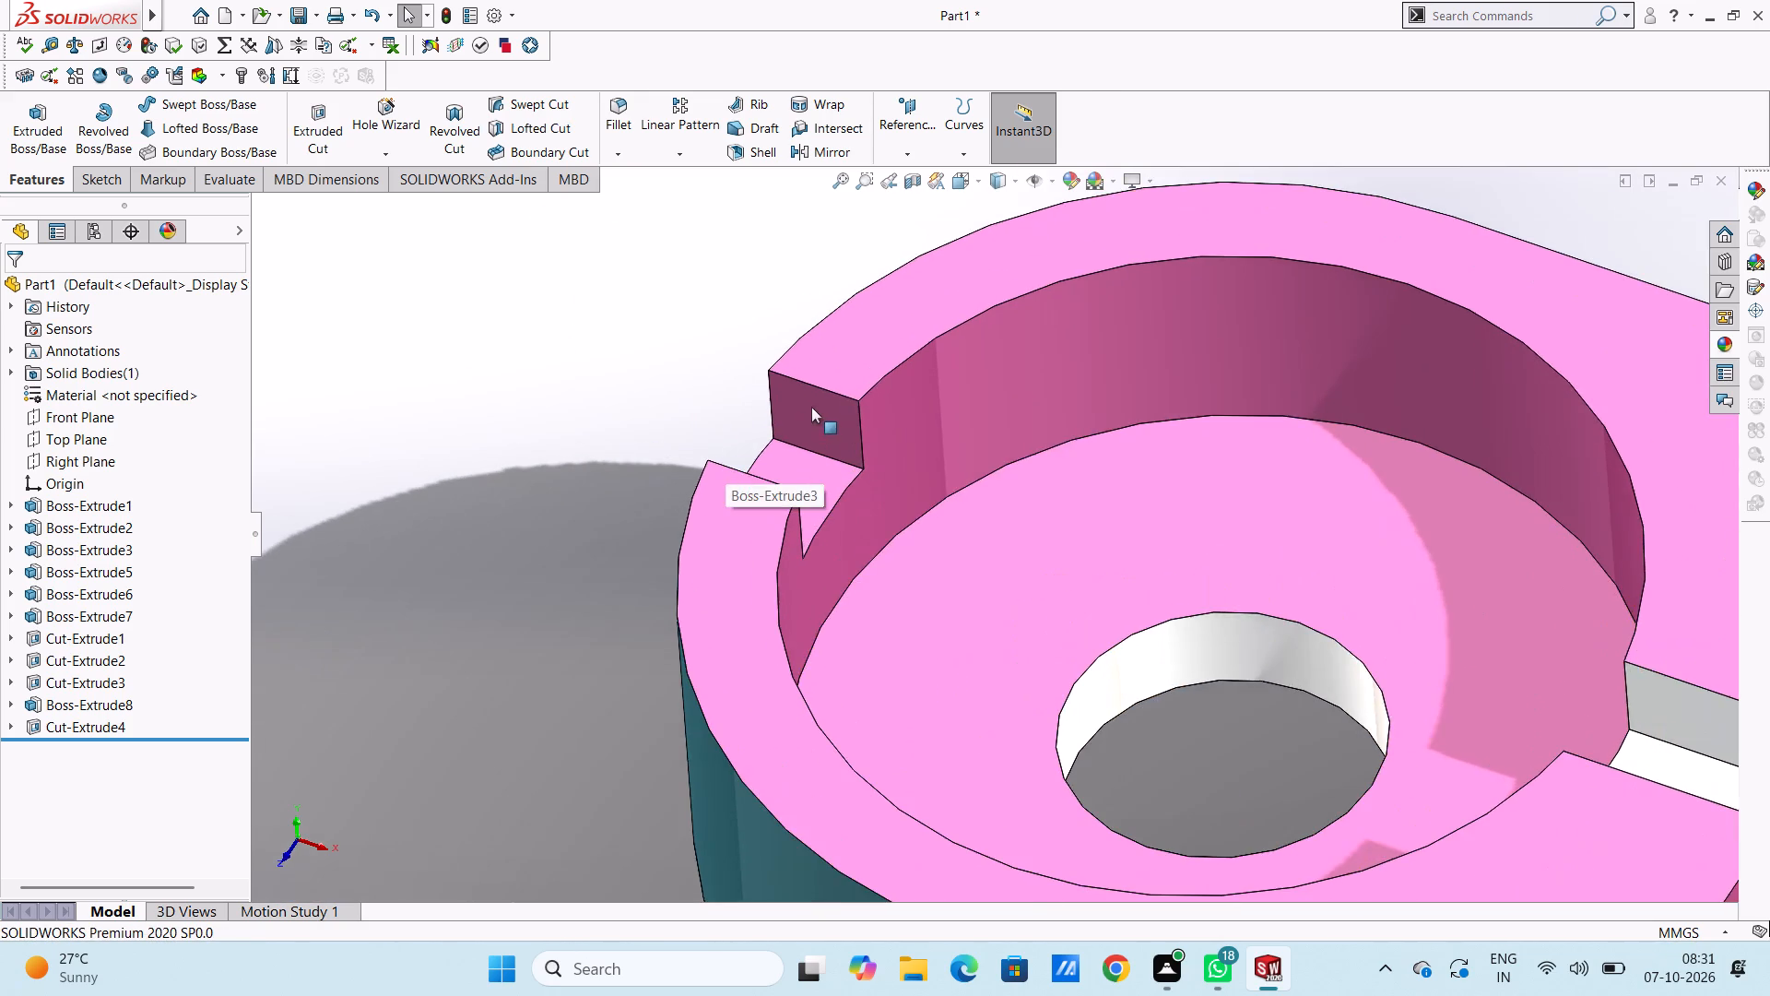
pyautogui.scroll(-6, 811, 407)
pyautogui.click(1727, 348)
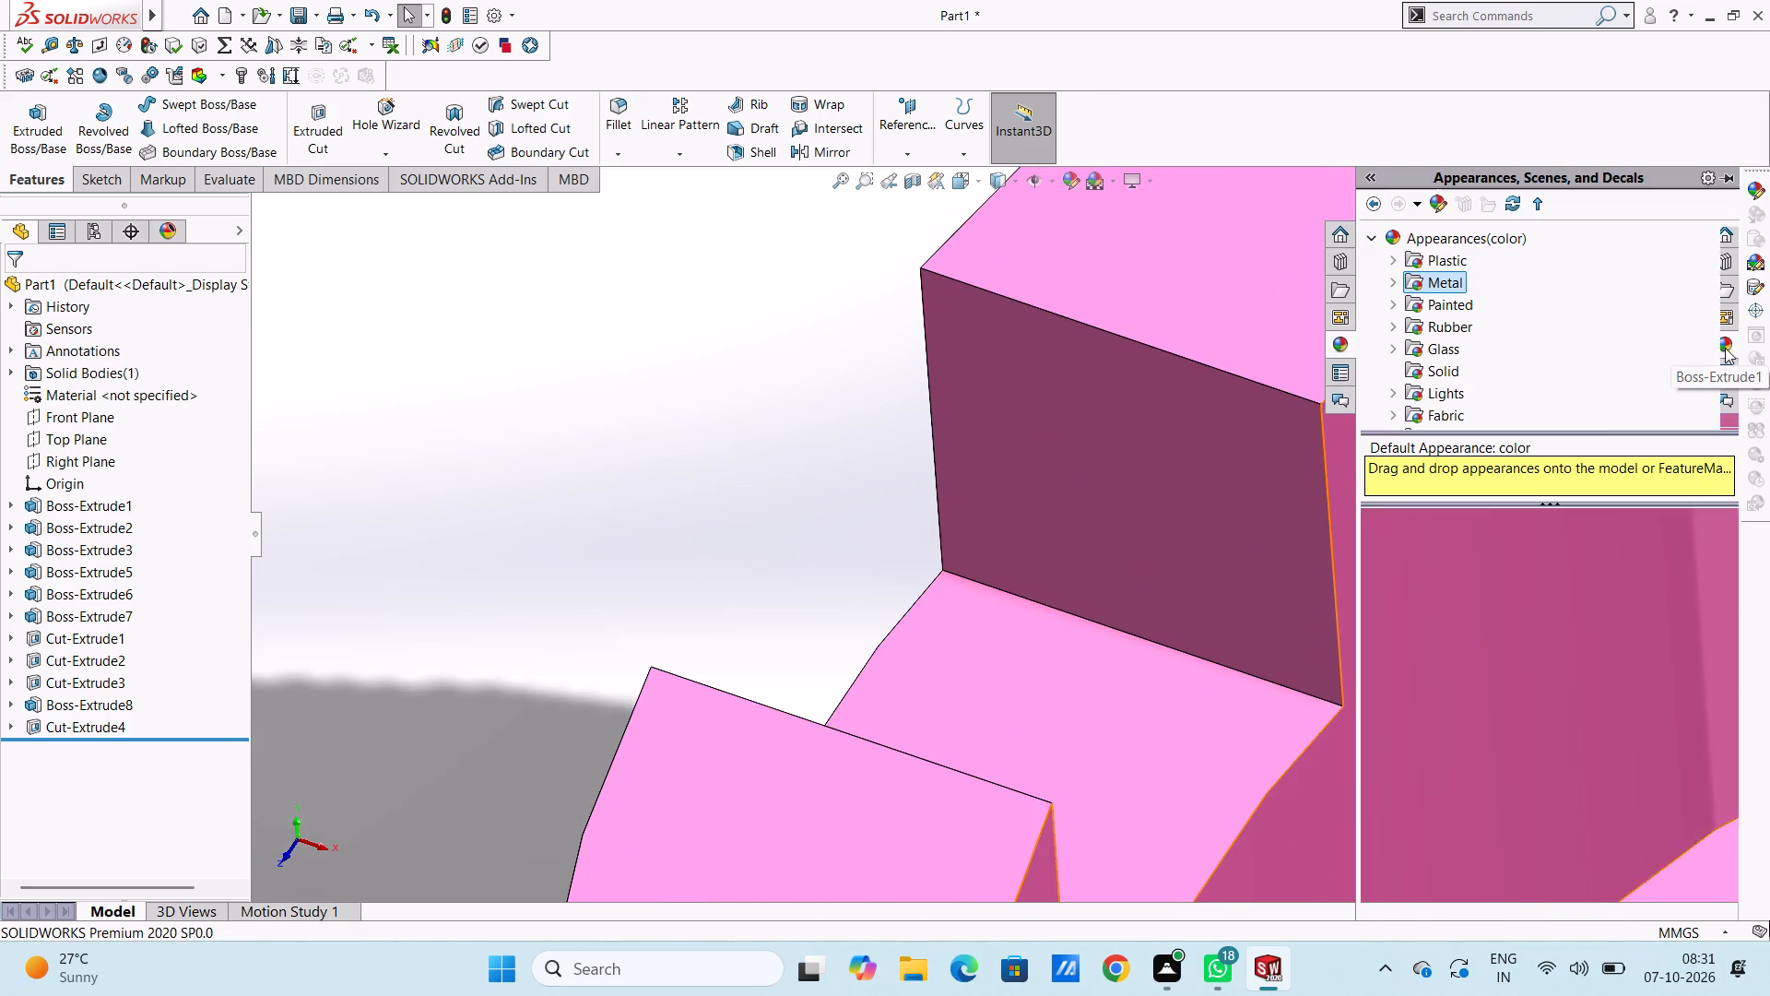
pyautogui.moveTo(1599, 540); pyautogui.dragTo(1205, 674)
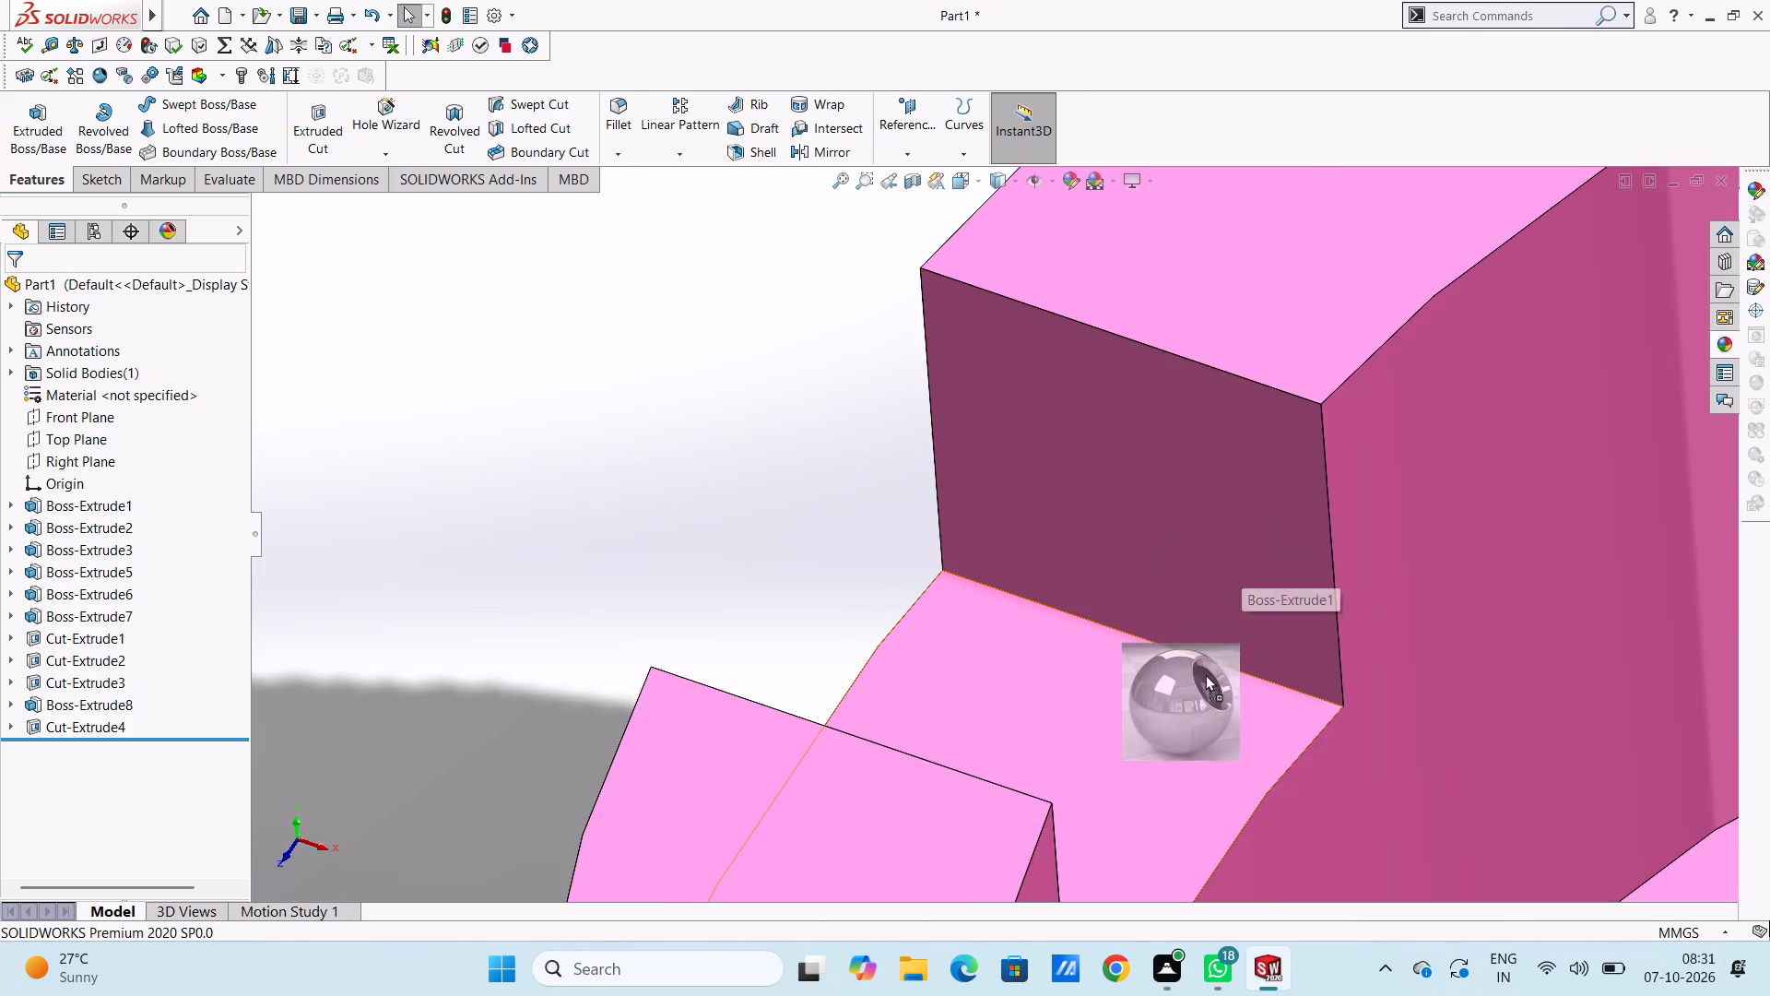
pyautogui.moveTo(1205, 674); pyautogui.dragTo(1189, 704)
pyautogui.click(1189, 704)
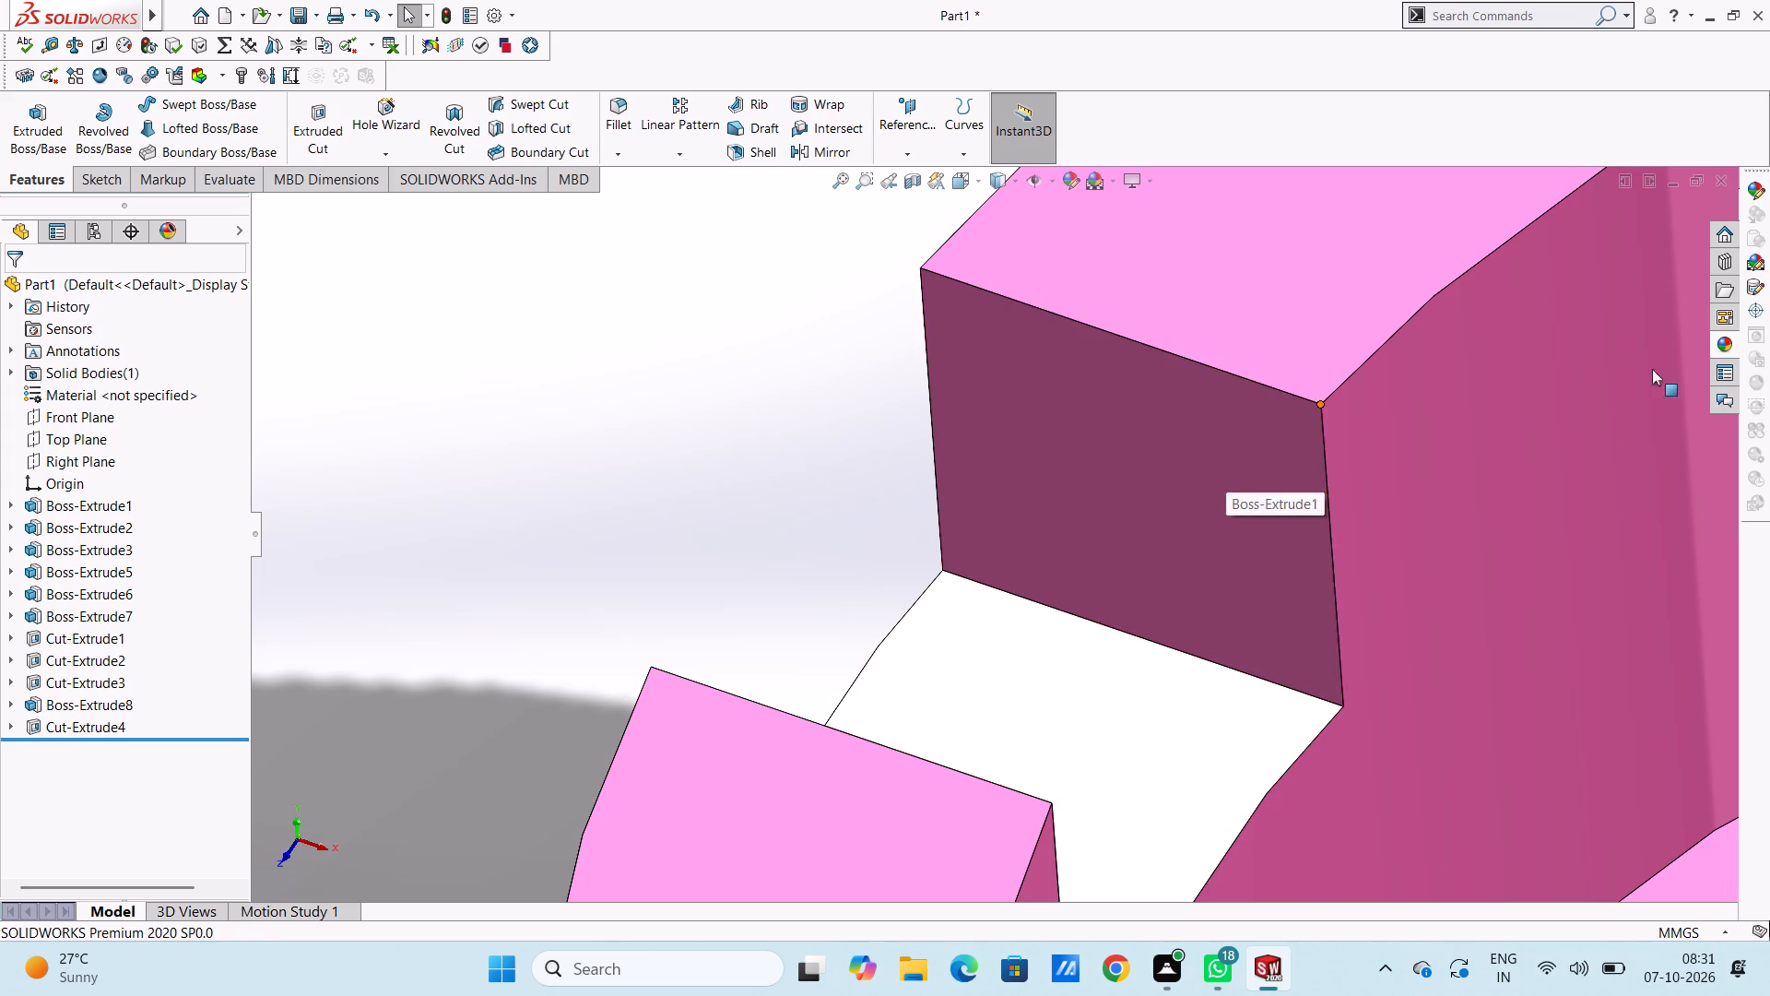
pyautogui.click(1715, 345)
pyautogui.moveTo(1579, 568); pyautogui.dragTo(1413, 523)
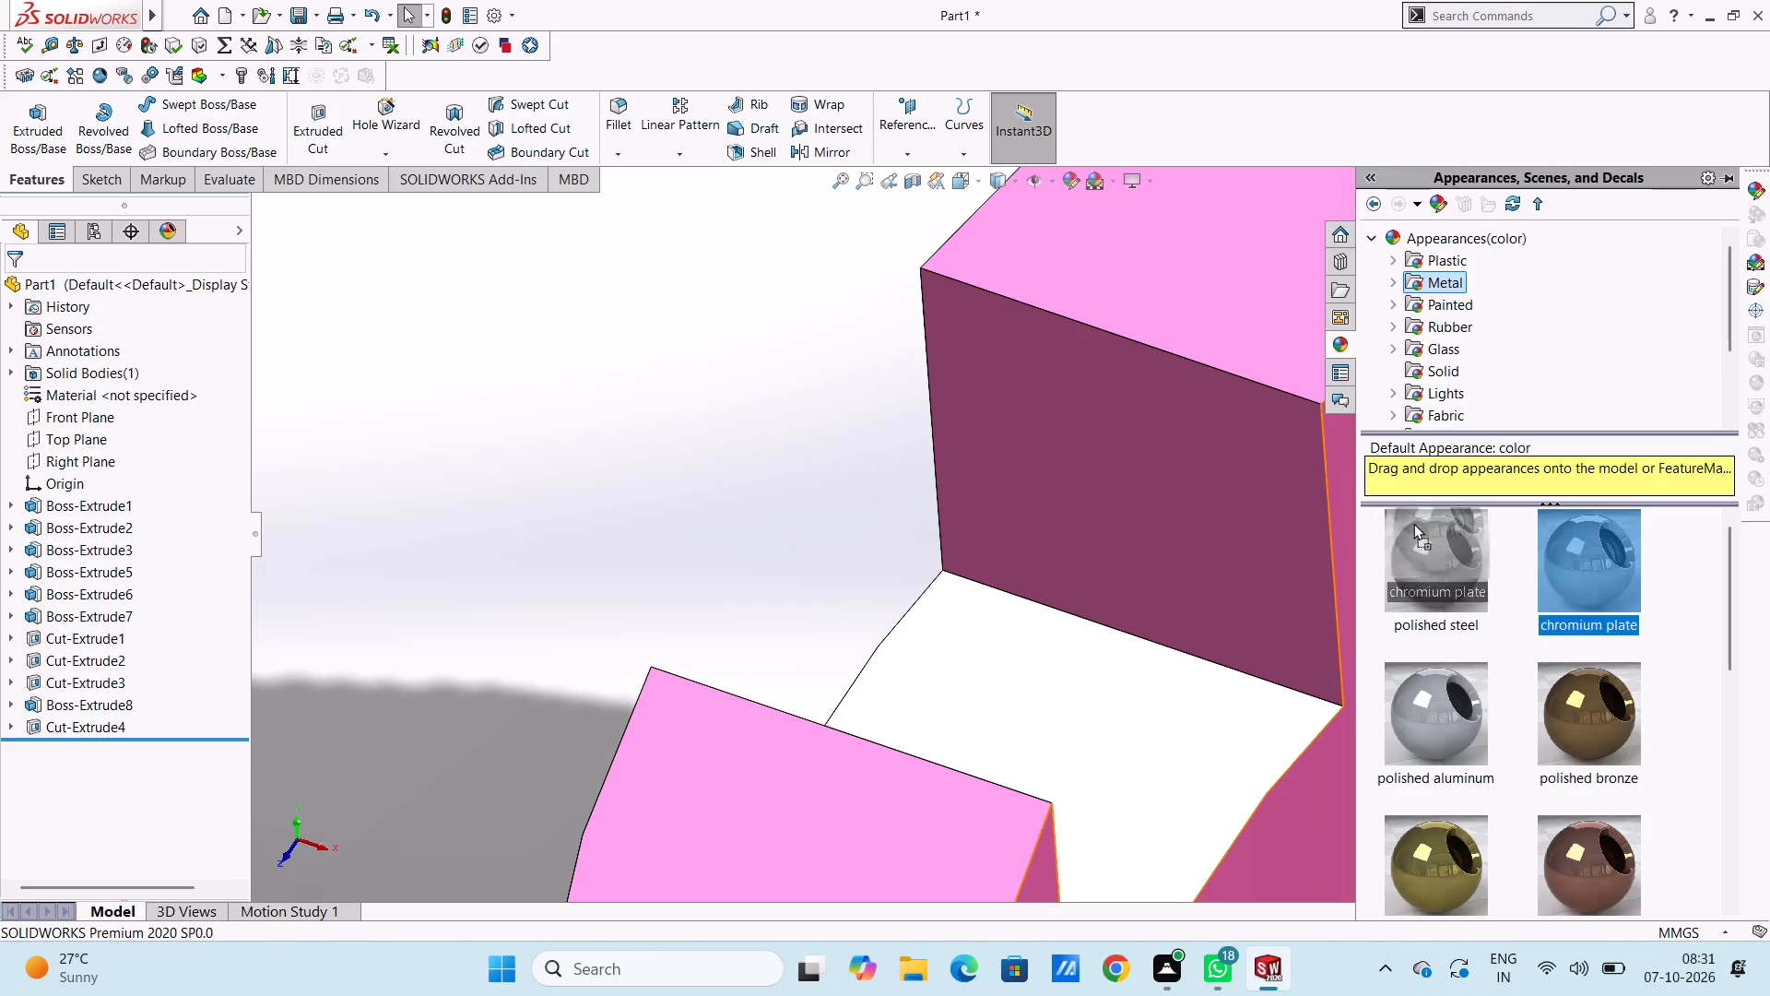
pyautogui.moveTo(1413, 523); pyautogui.dragTo(1235, 482)
pyautogui.click(1235, 482)
# Apply chromium plate to the remaining front side wall of the notch in the ring's outer rim.
pyautogui.scroll(5, 1267, 636)
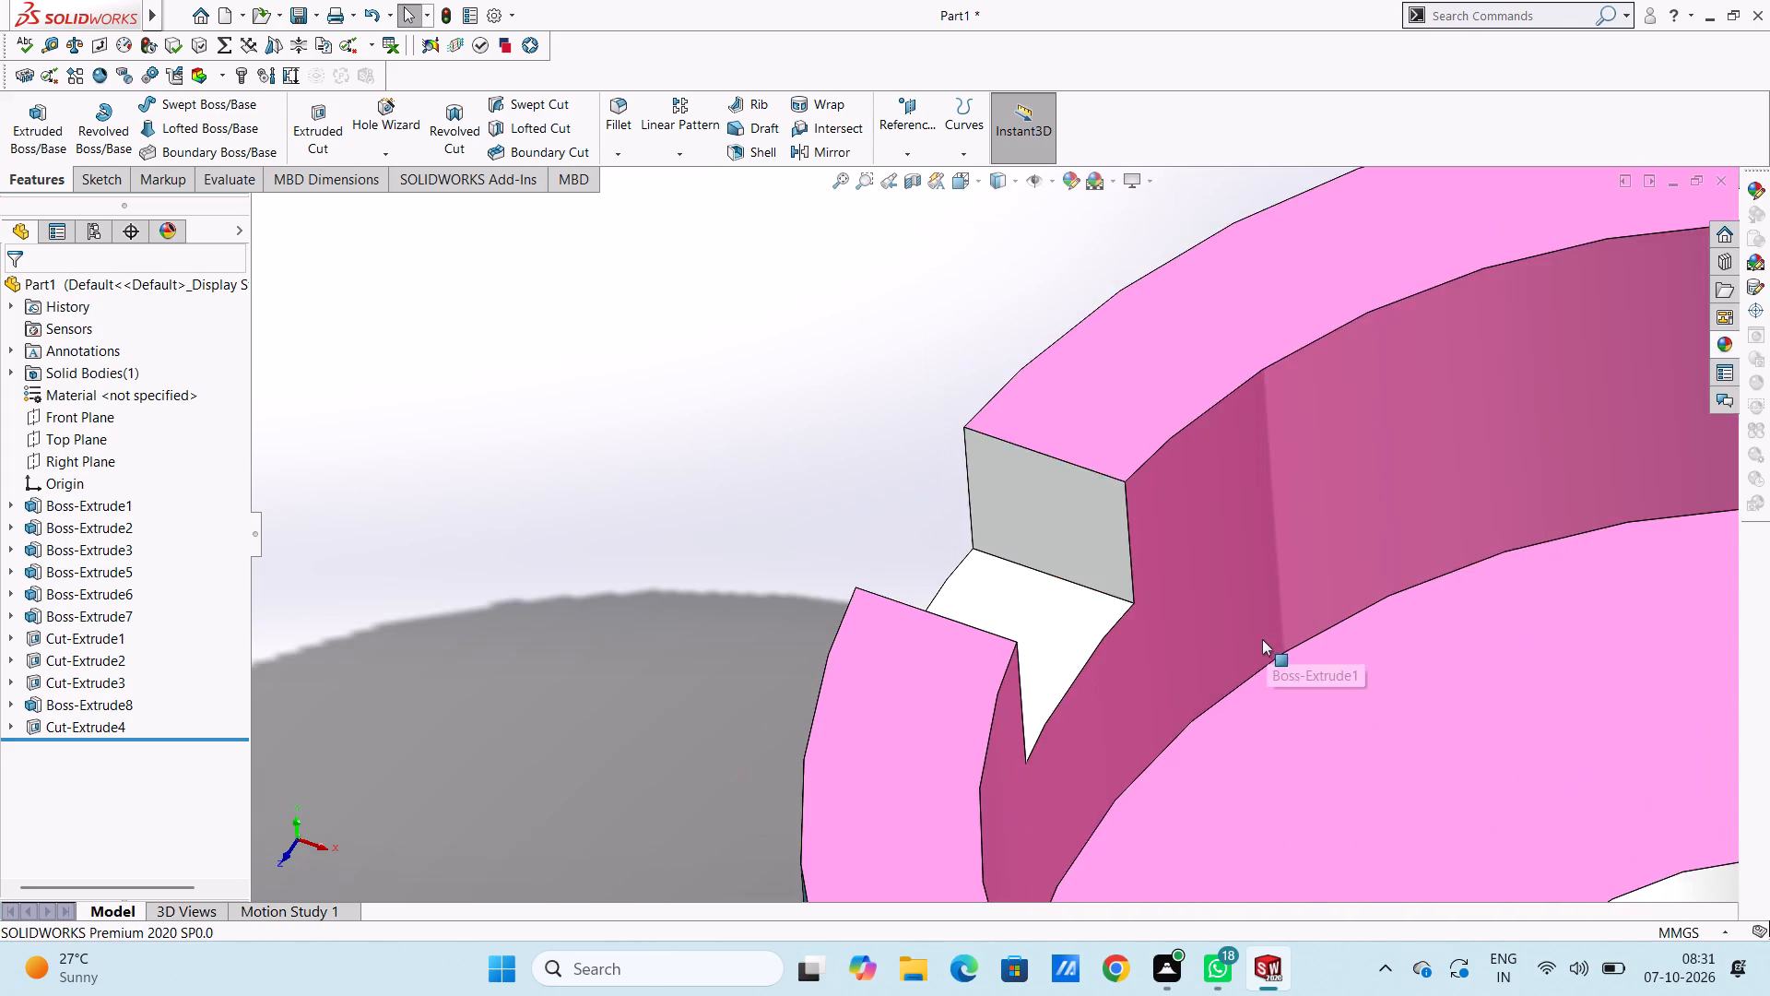
pyautogui.scroll(4, 1257, 641)
pyautogui.moveTo(1251, 604); pyautogui.dragTo(1211, 785, button='middle')
pyautogui.moveTo(1066, 643); pyautogui.dragTo(1069, 656, button='middle')
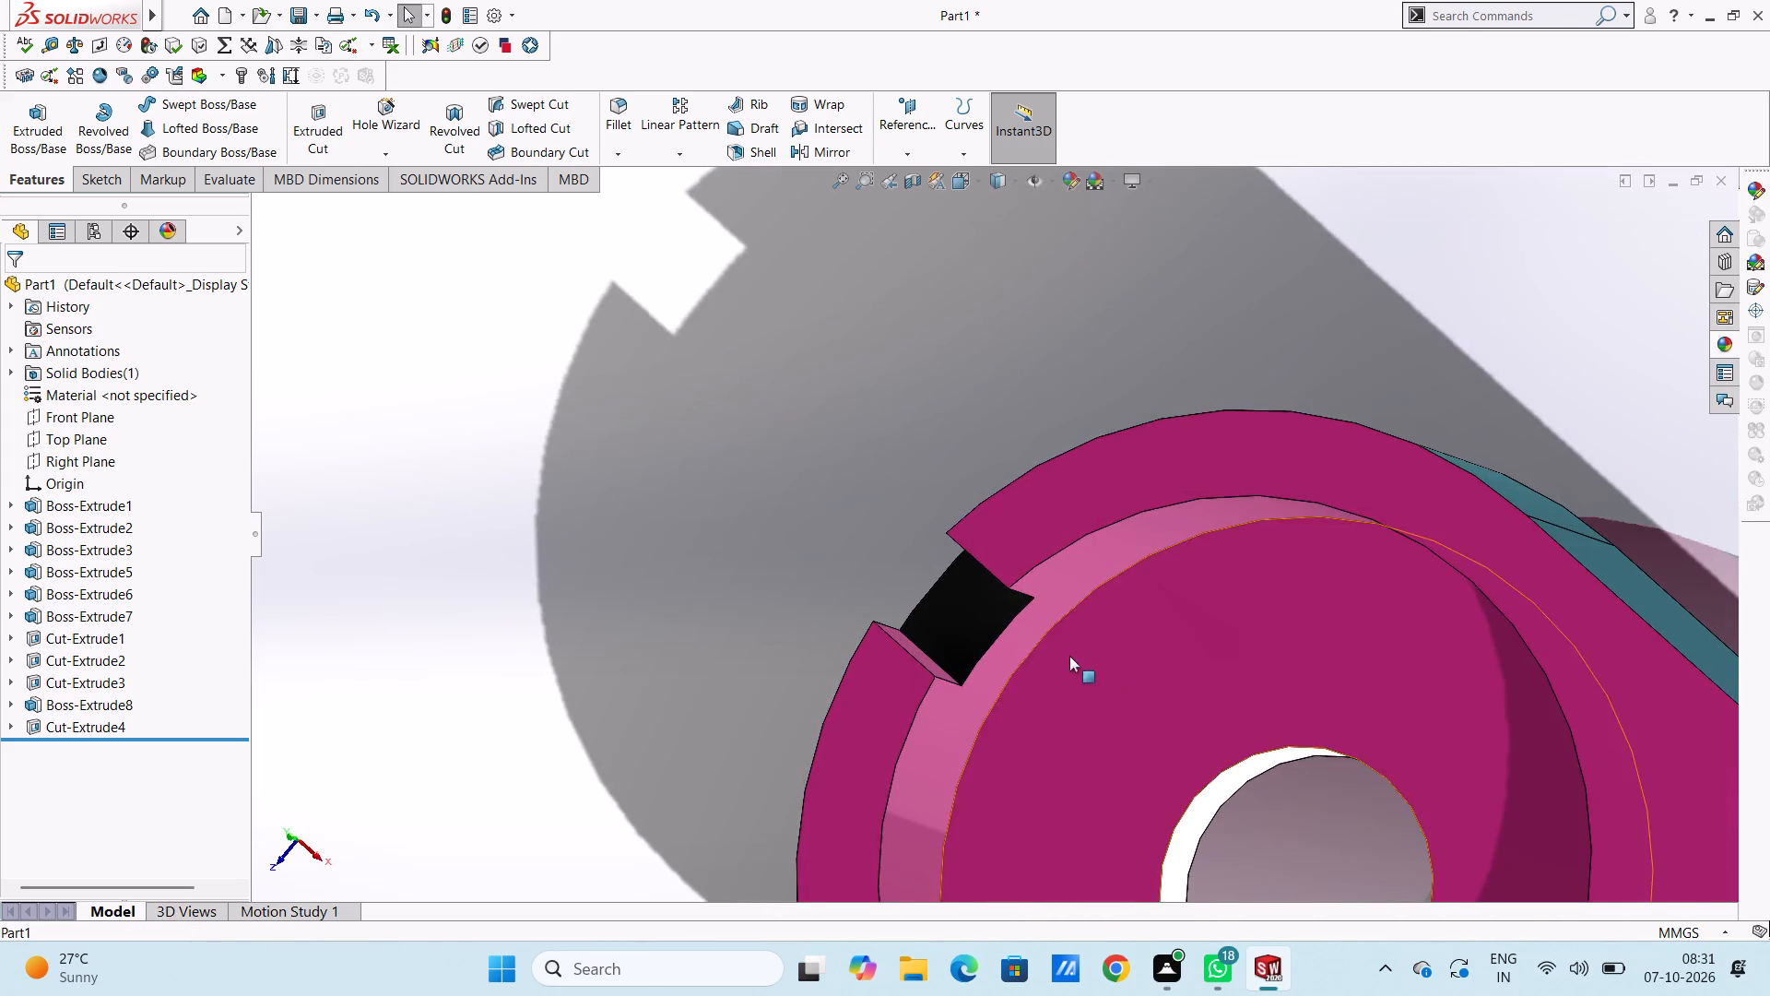
pyautogui.moveTo(1069, 656); pyautogui.dragTo(1076, 752, button='middle')
pyautogui.scroll(-5, 975, 714)
pyautogui.scroll(-3, 880, 586)
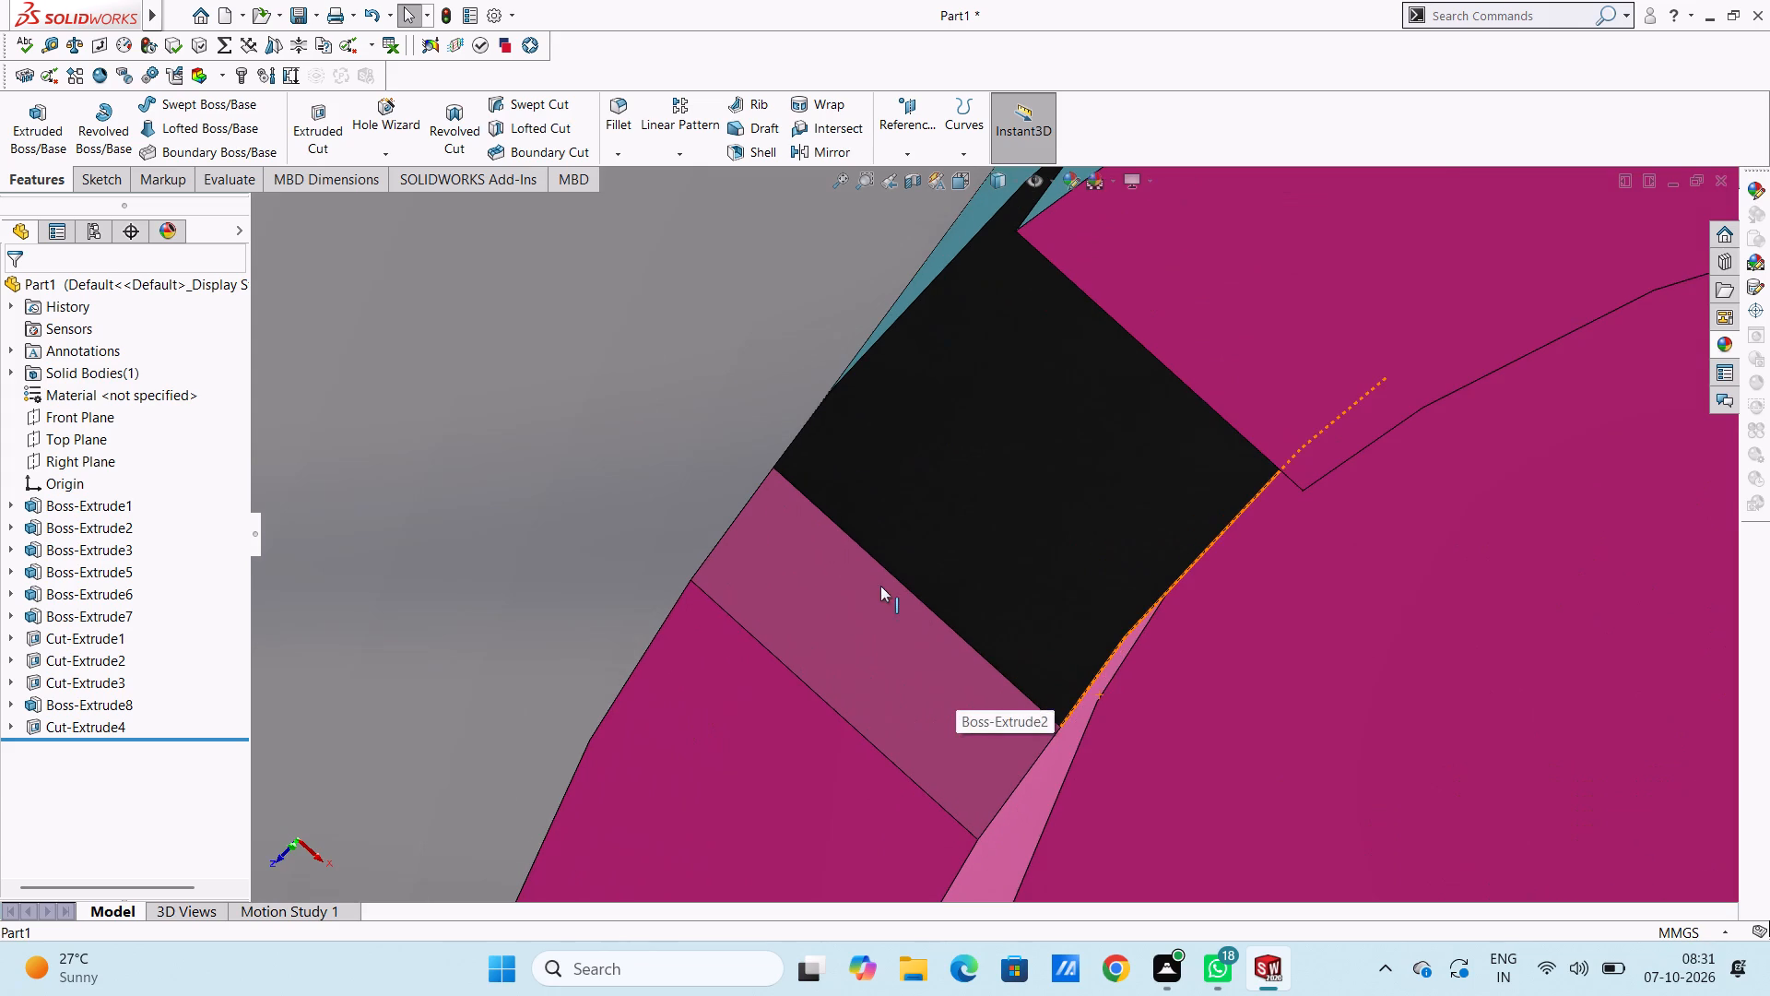
pyautogui.click(1722, 340)
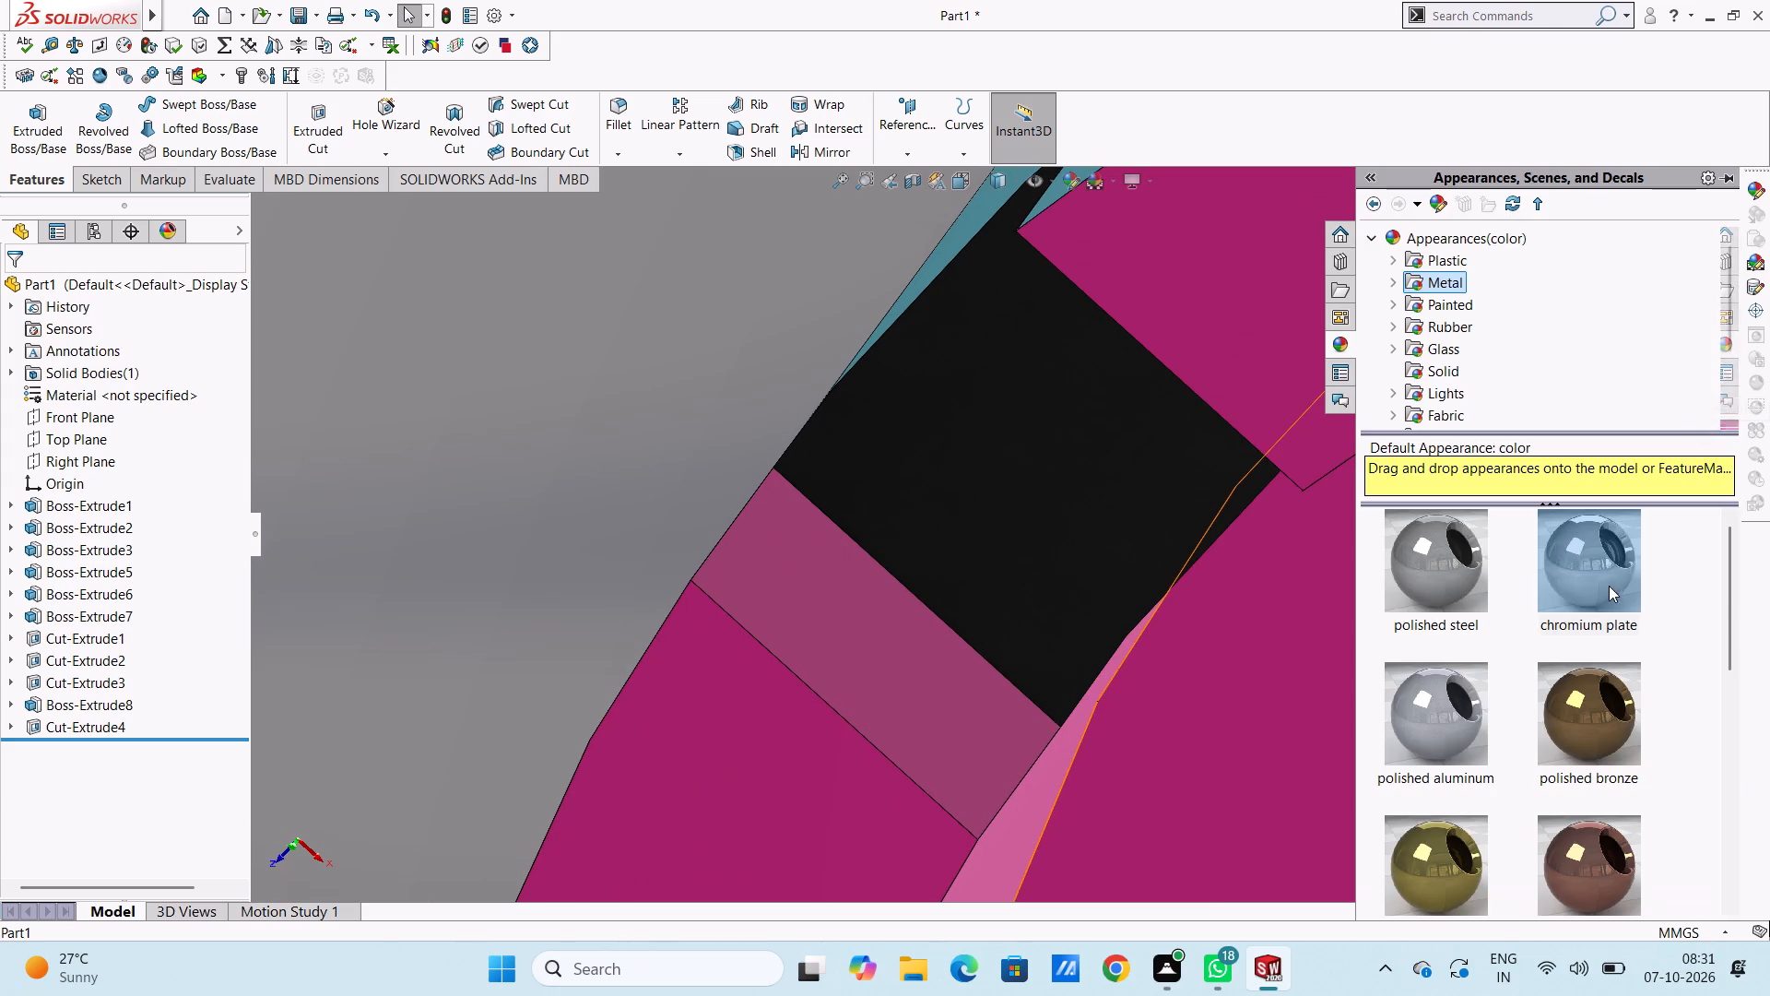
pyautogui.moveTo(1590, 565); pyautogui.dragTo(927, 673)
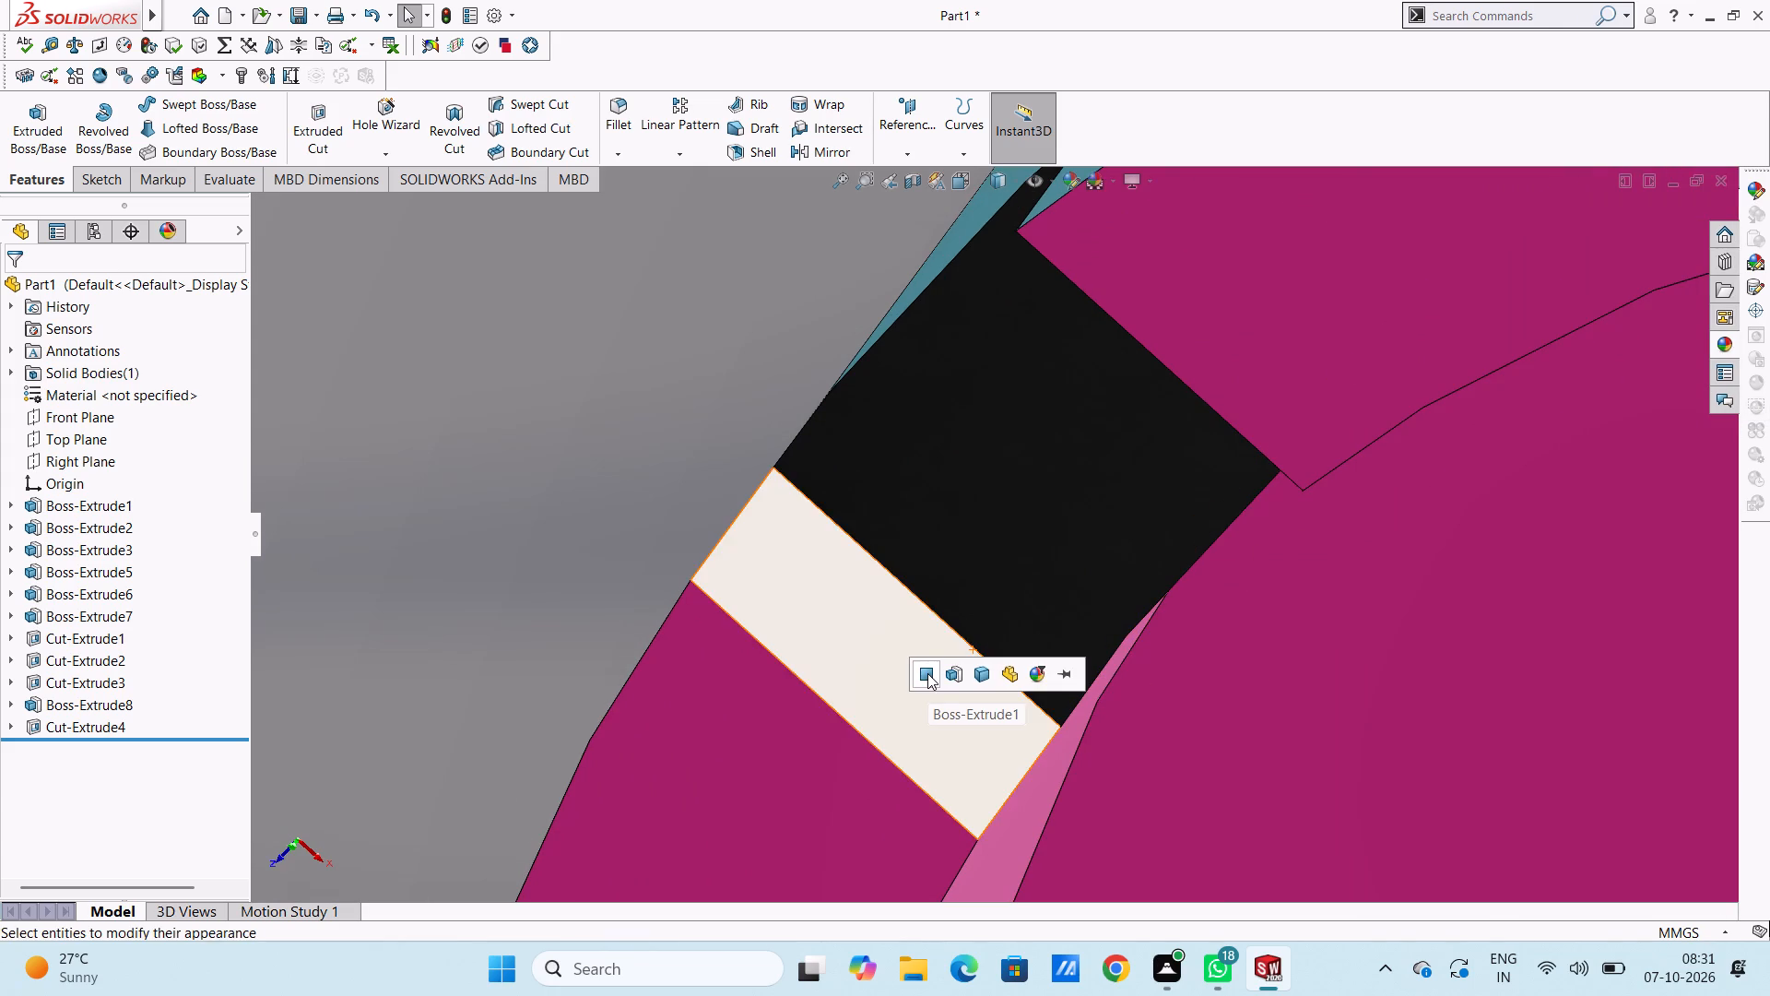
pyautogui.click(927, 673)
# Examine the coloured part from several angles, including the isometric view.
pyautogui.scroll(10, 1278, 685)
pyautogui.moveTo(1285, 673); pyautogui.dragTo(1283, 667, button='middle')
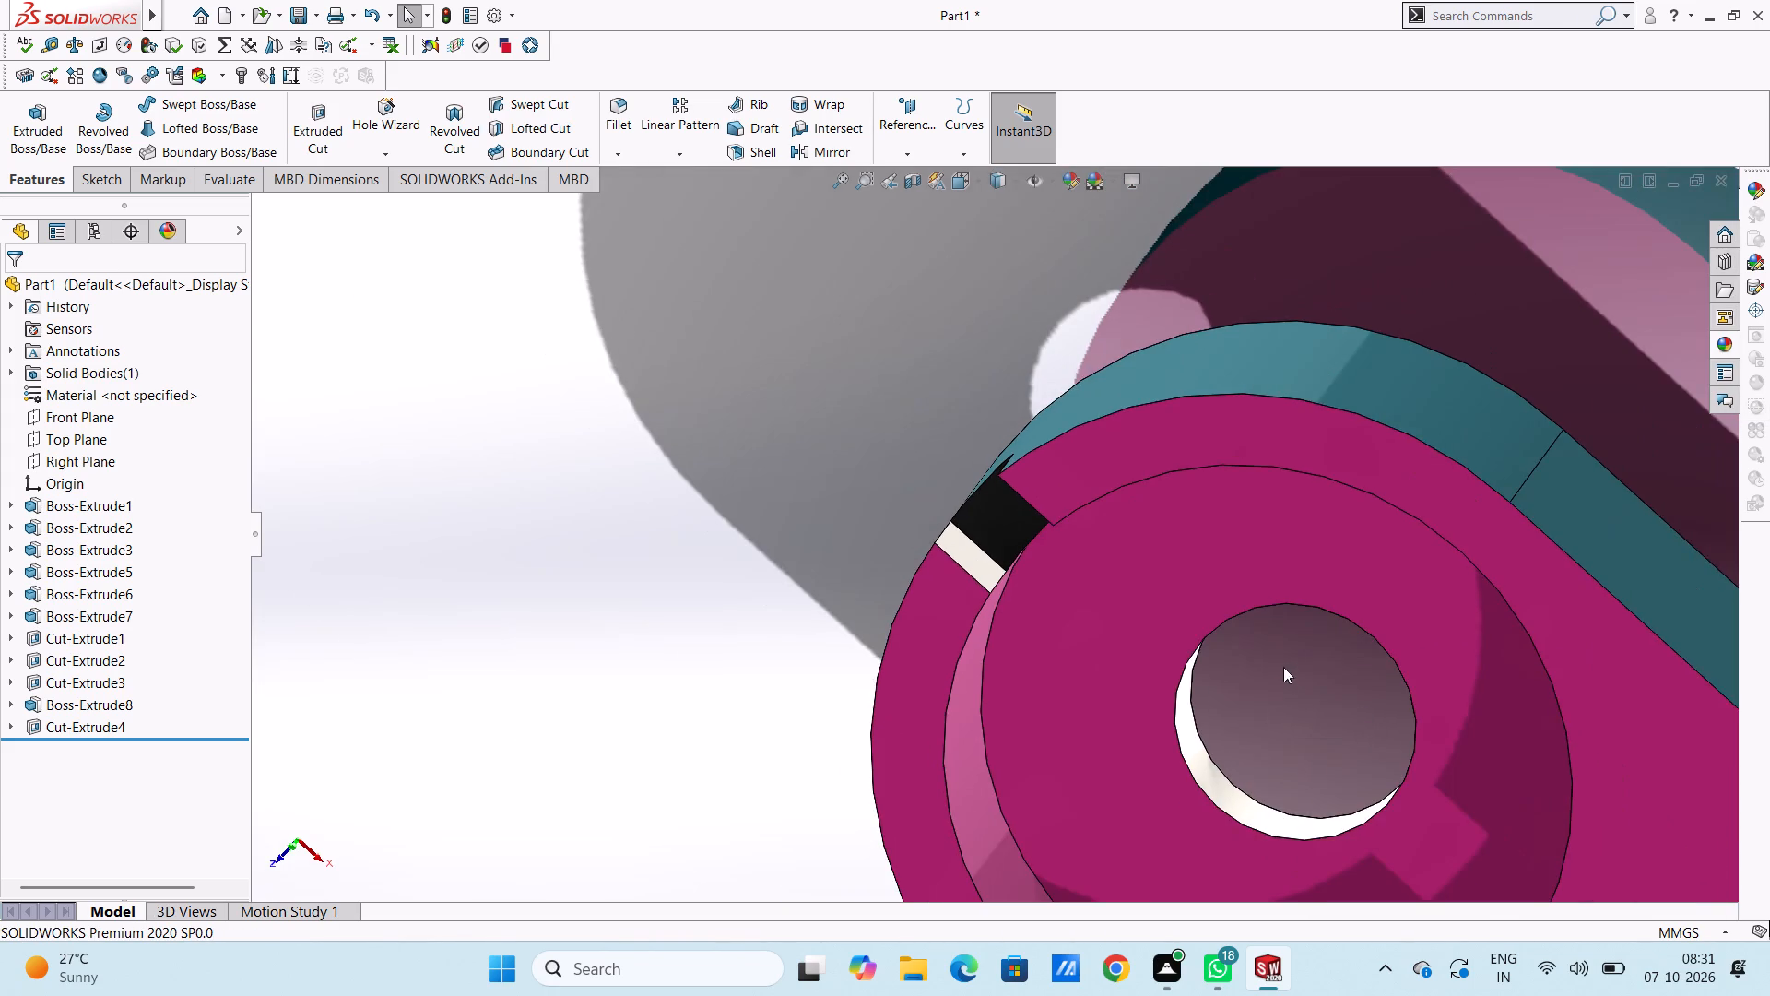
pyautogui.moveTo(1283, 667); pyautogui.dragTo(1334, 476, button='middle')
pyautogui.scroll(5, 1339, 576)
pyautogui.moveTo(1375, 493); pyautogui.dragTo(1339, 415, button='middle')
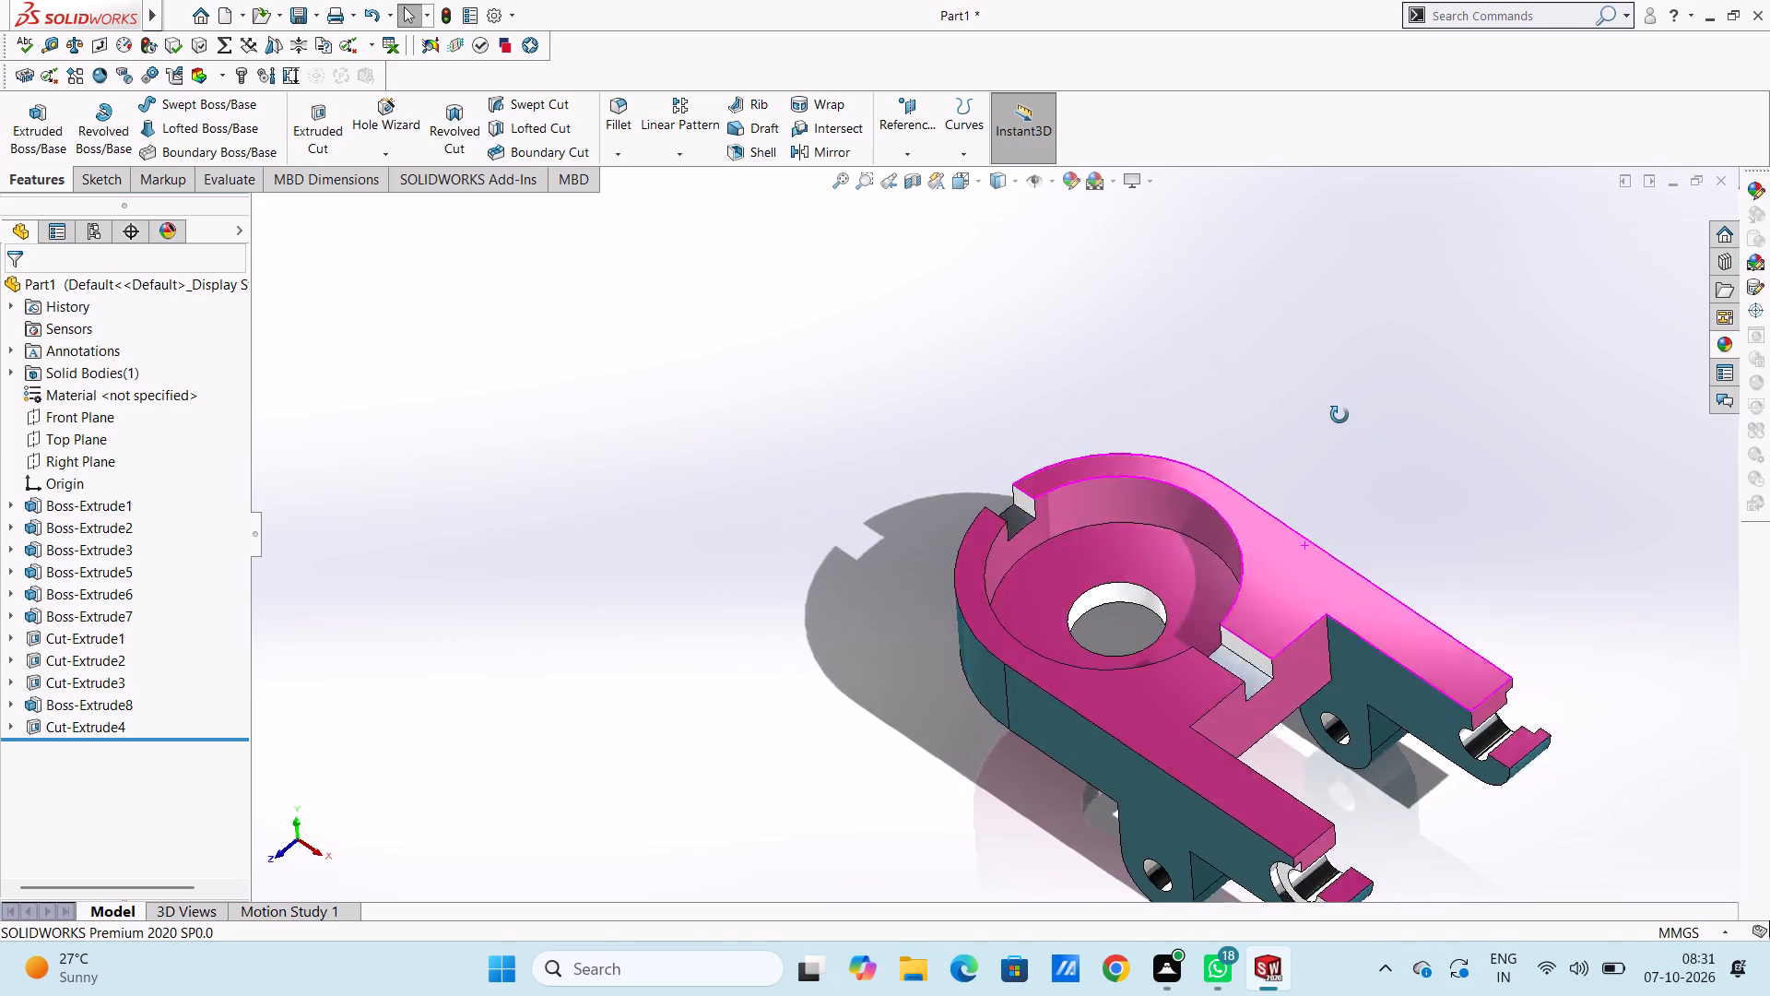
pyautogui.moveTo(1339, 415); pyautogui.dragTo(1354, 386, button='middle')
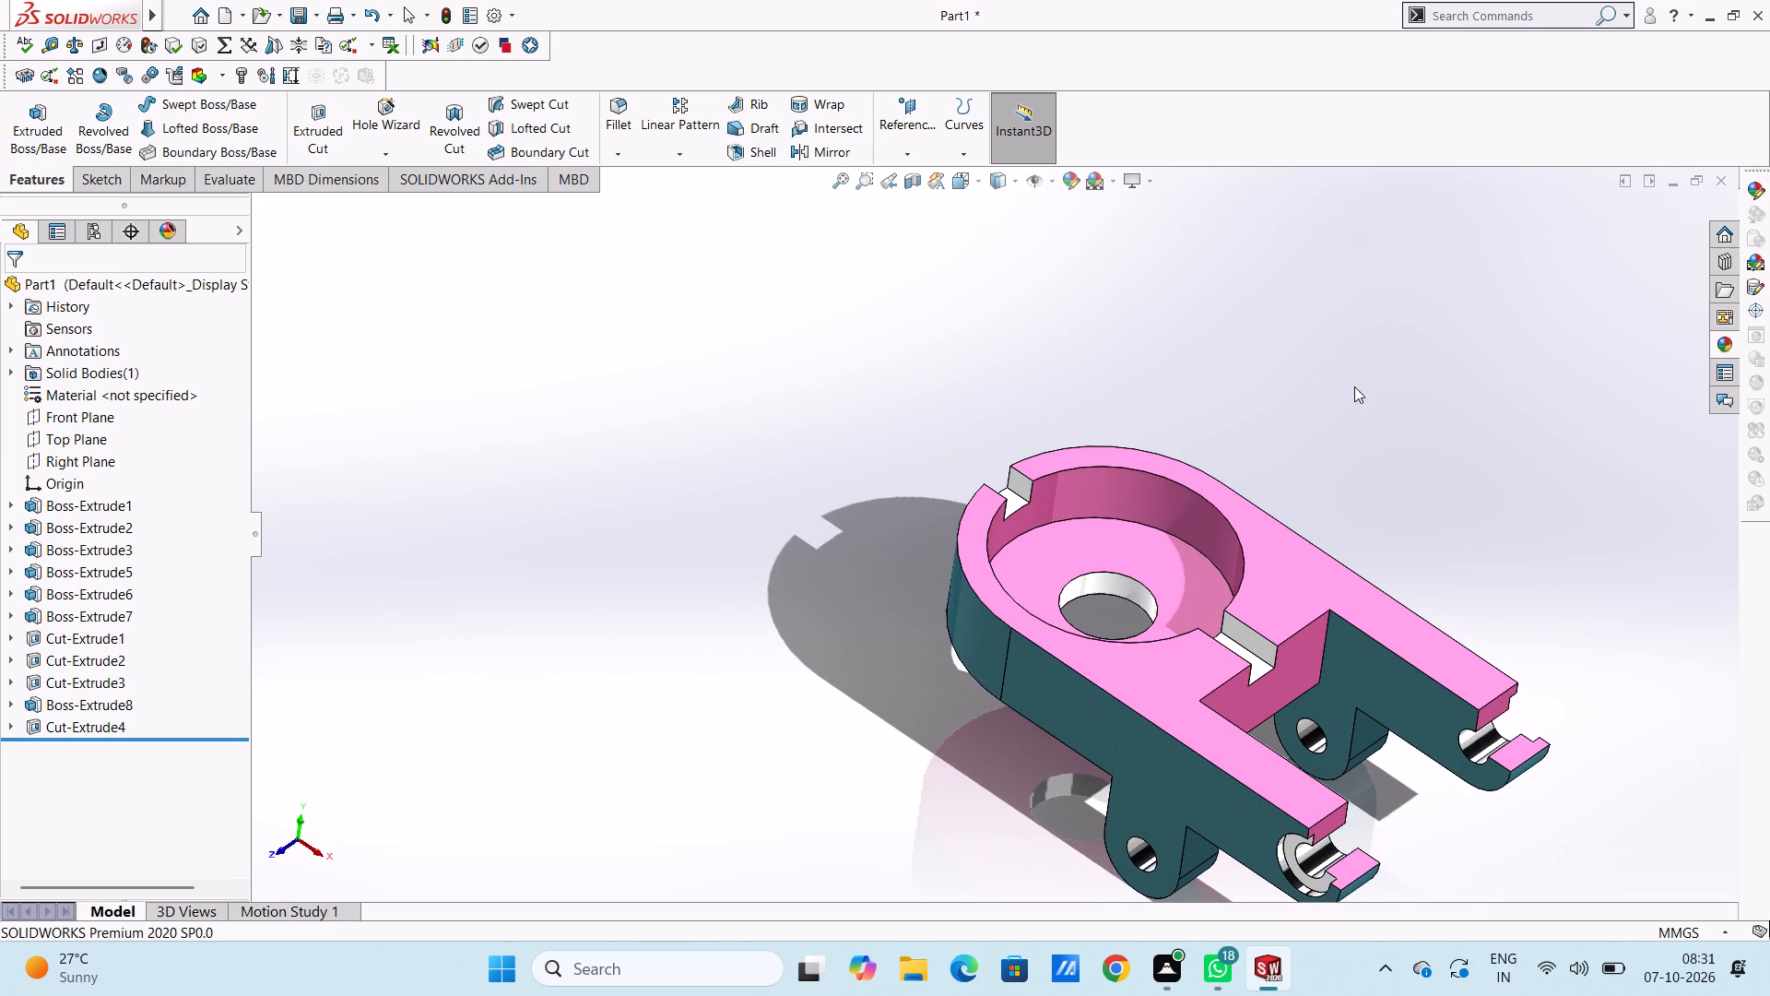
pyautogui.press('Escape')
pyautogui.press('Escape')
pyautogui.hotkey('ctrl', '7')
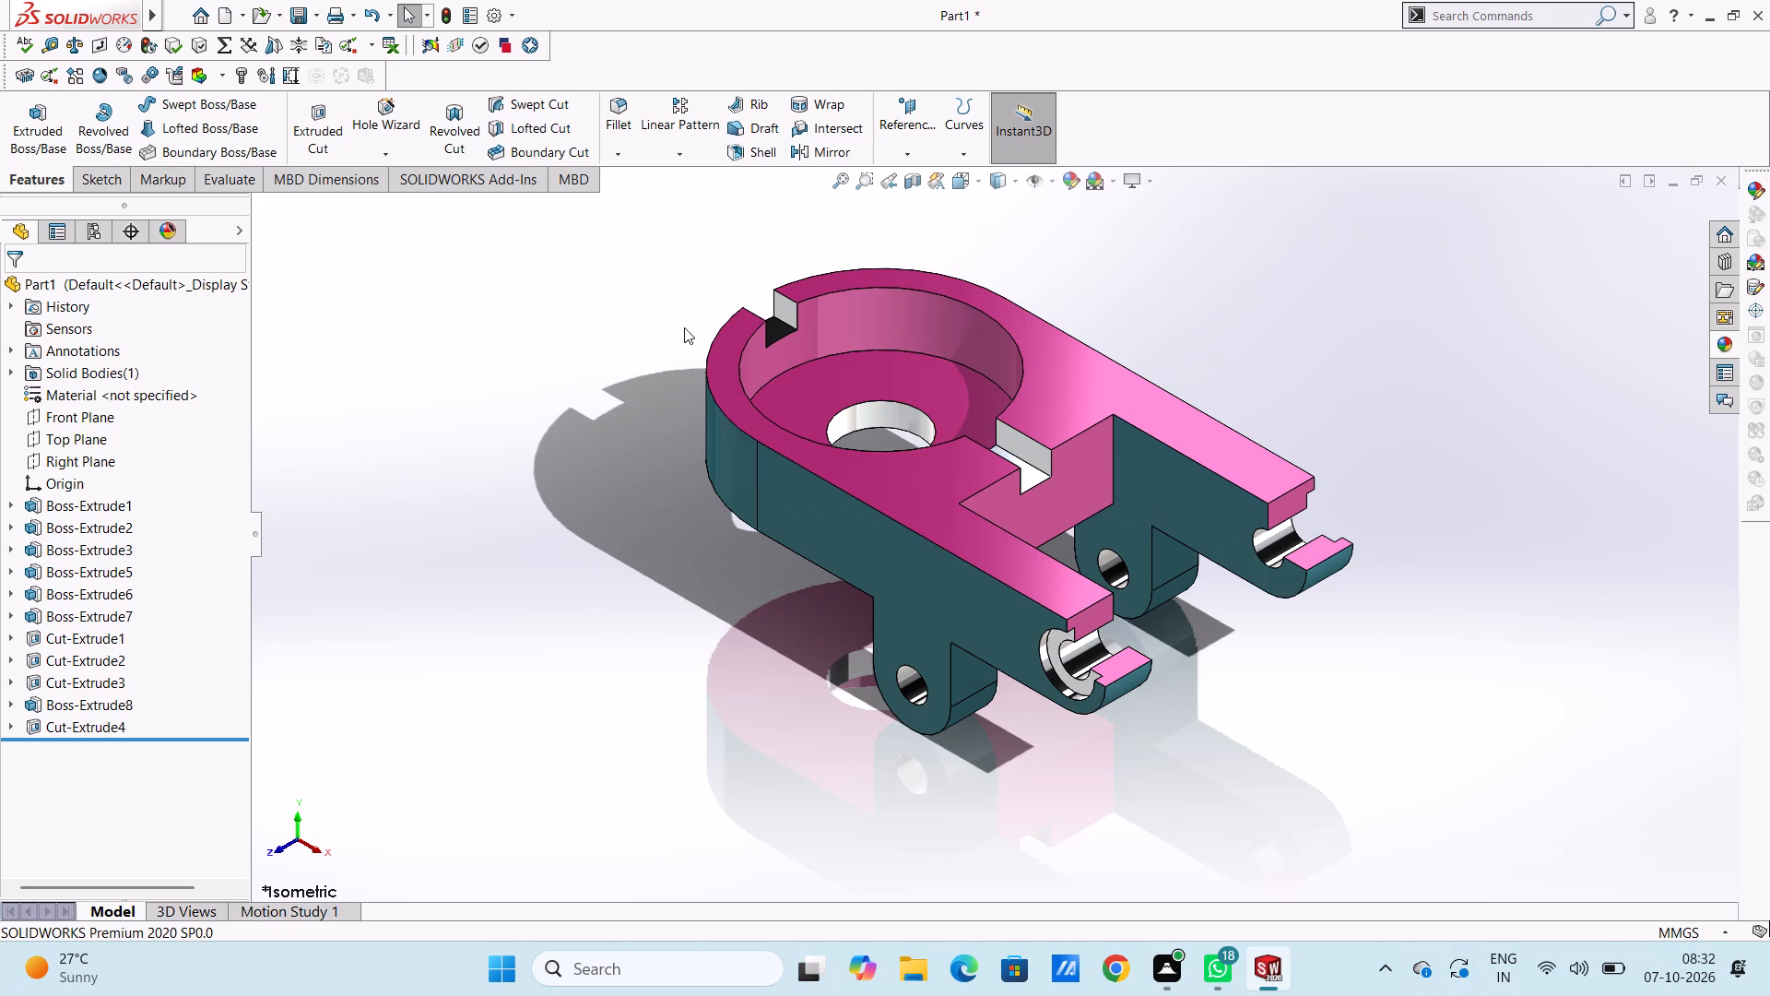
pyautogui.scroll(1, 624, 359)
pyautogui.moveTo(640, 397); pyautogui.dragTo(680, 378, button='middle')
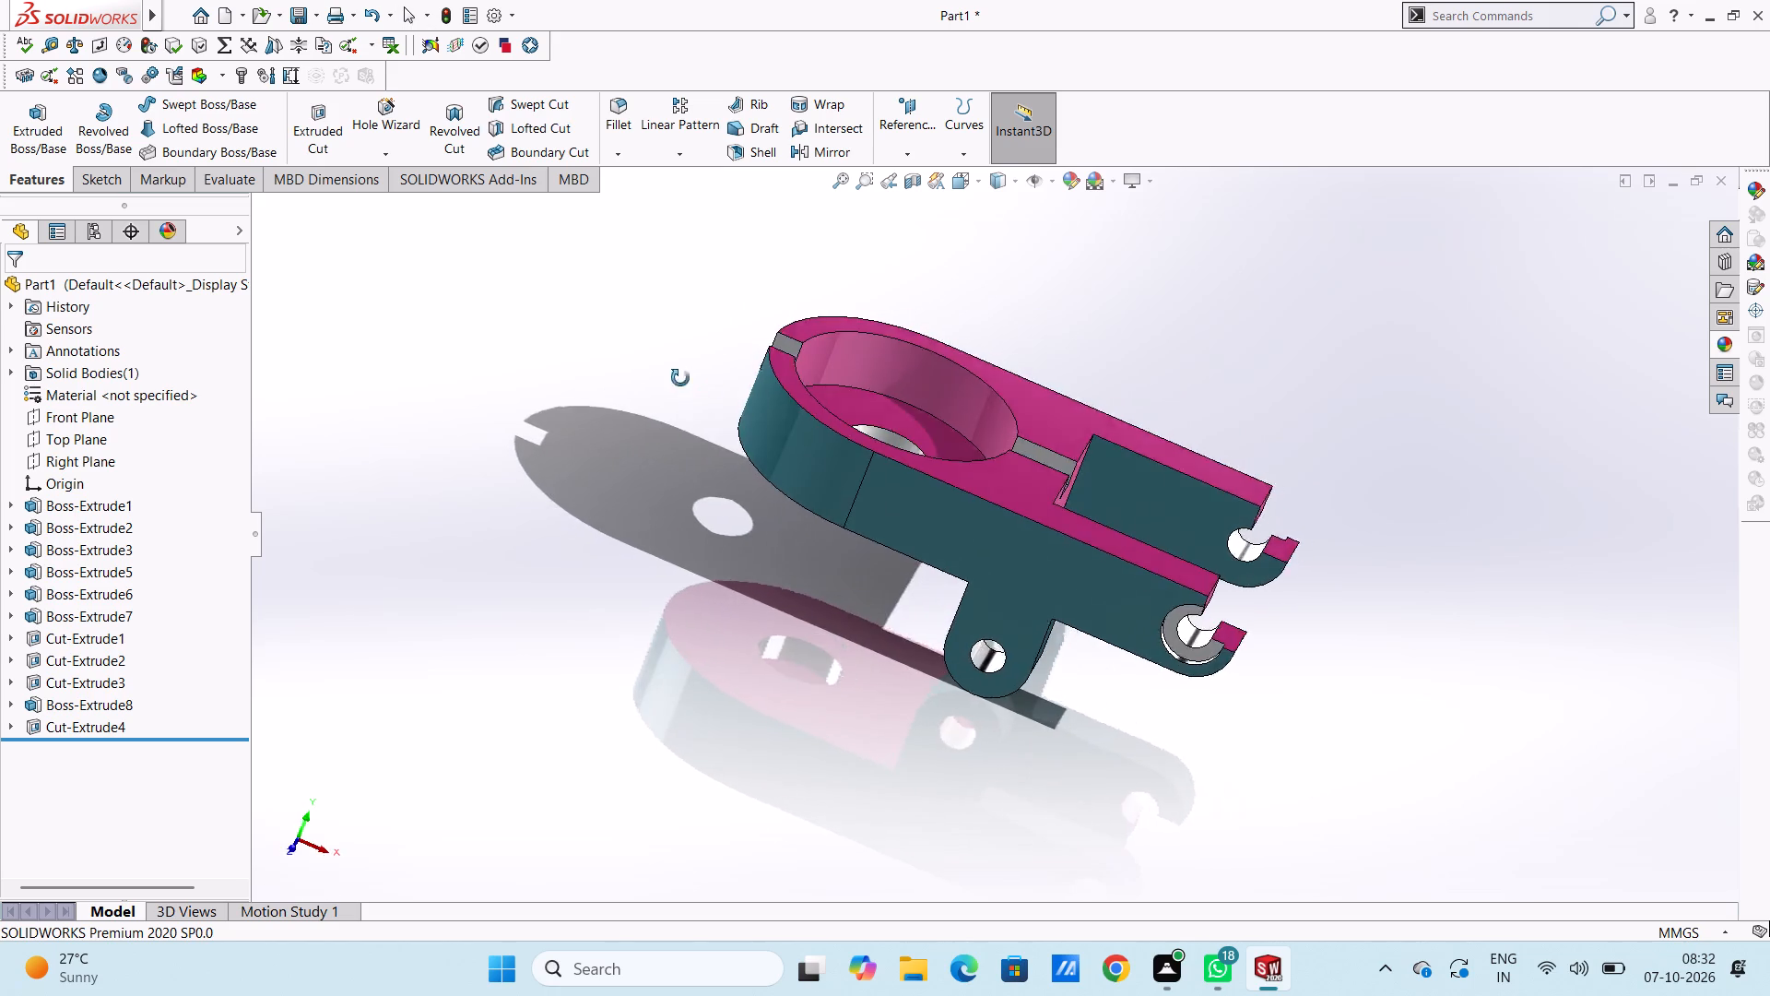
pyautogui.moveTo(680, 378); pyautogui.dragTo(500, 384, button='middle')
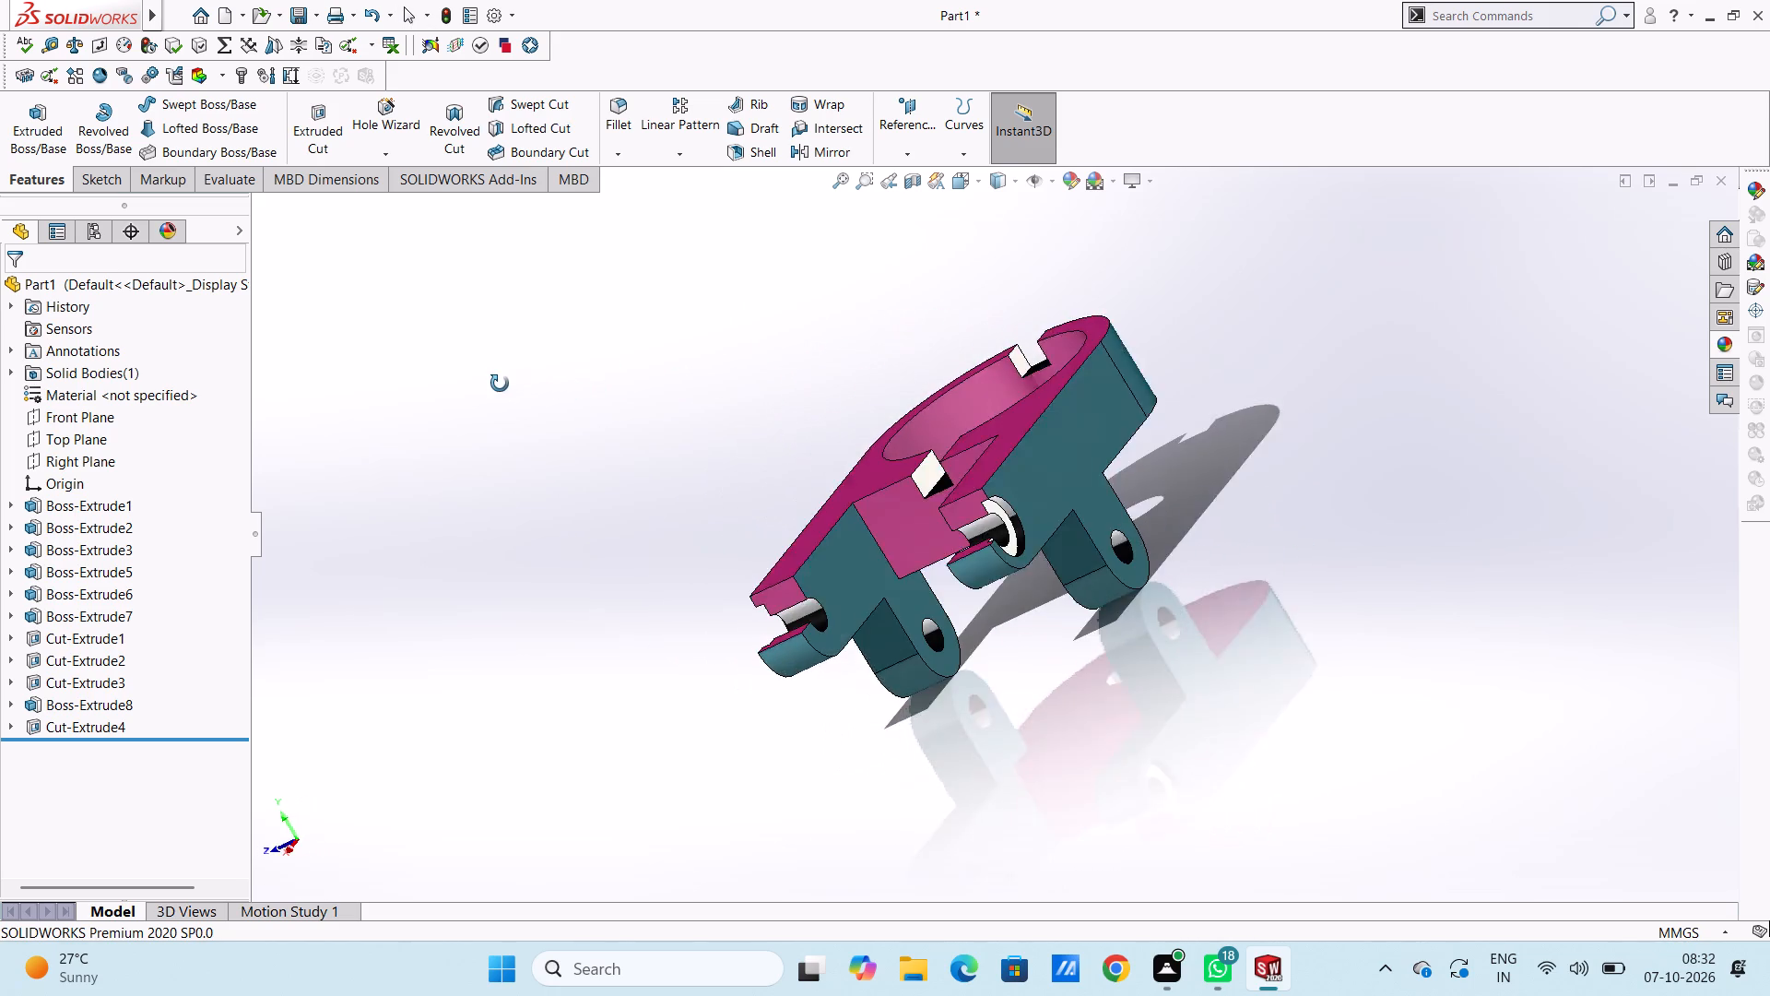
# Examine the part's interior with a Front Plane section view, sweeping the cutting plane from about -78 mm to 102 mm offset.
pyautogui.moveTo(500, 384); pyautogui.dragTo(799, 470, button='middle')
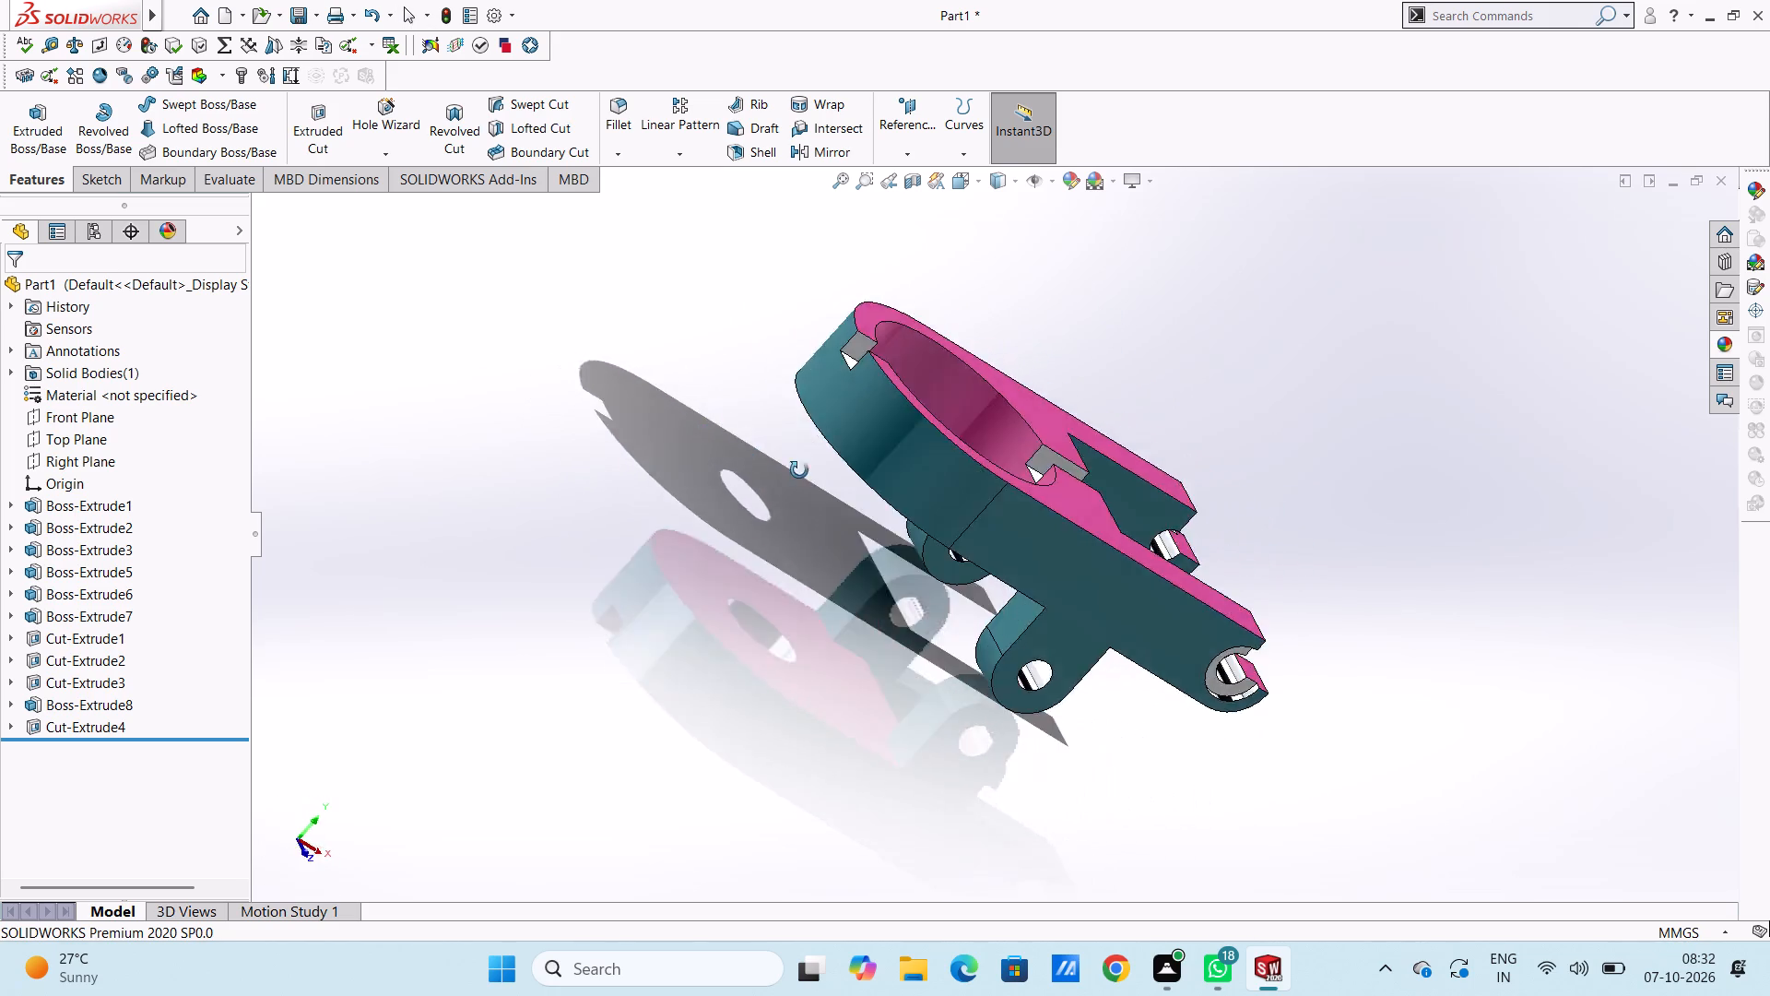
pyautogui.moveTo(799, 470); pyautogui.dragTo(636, 443, button='middle')
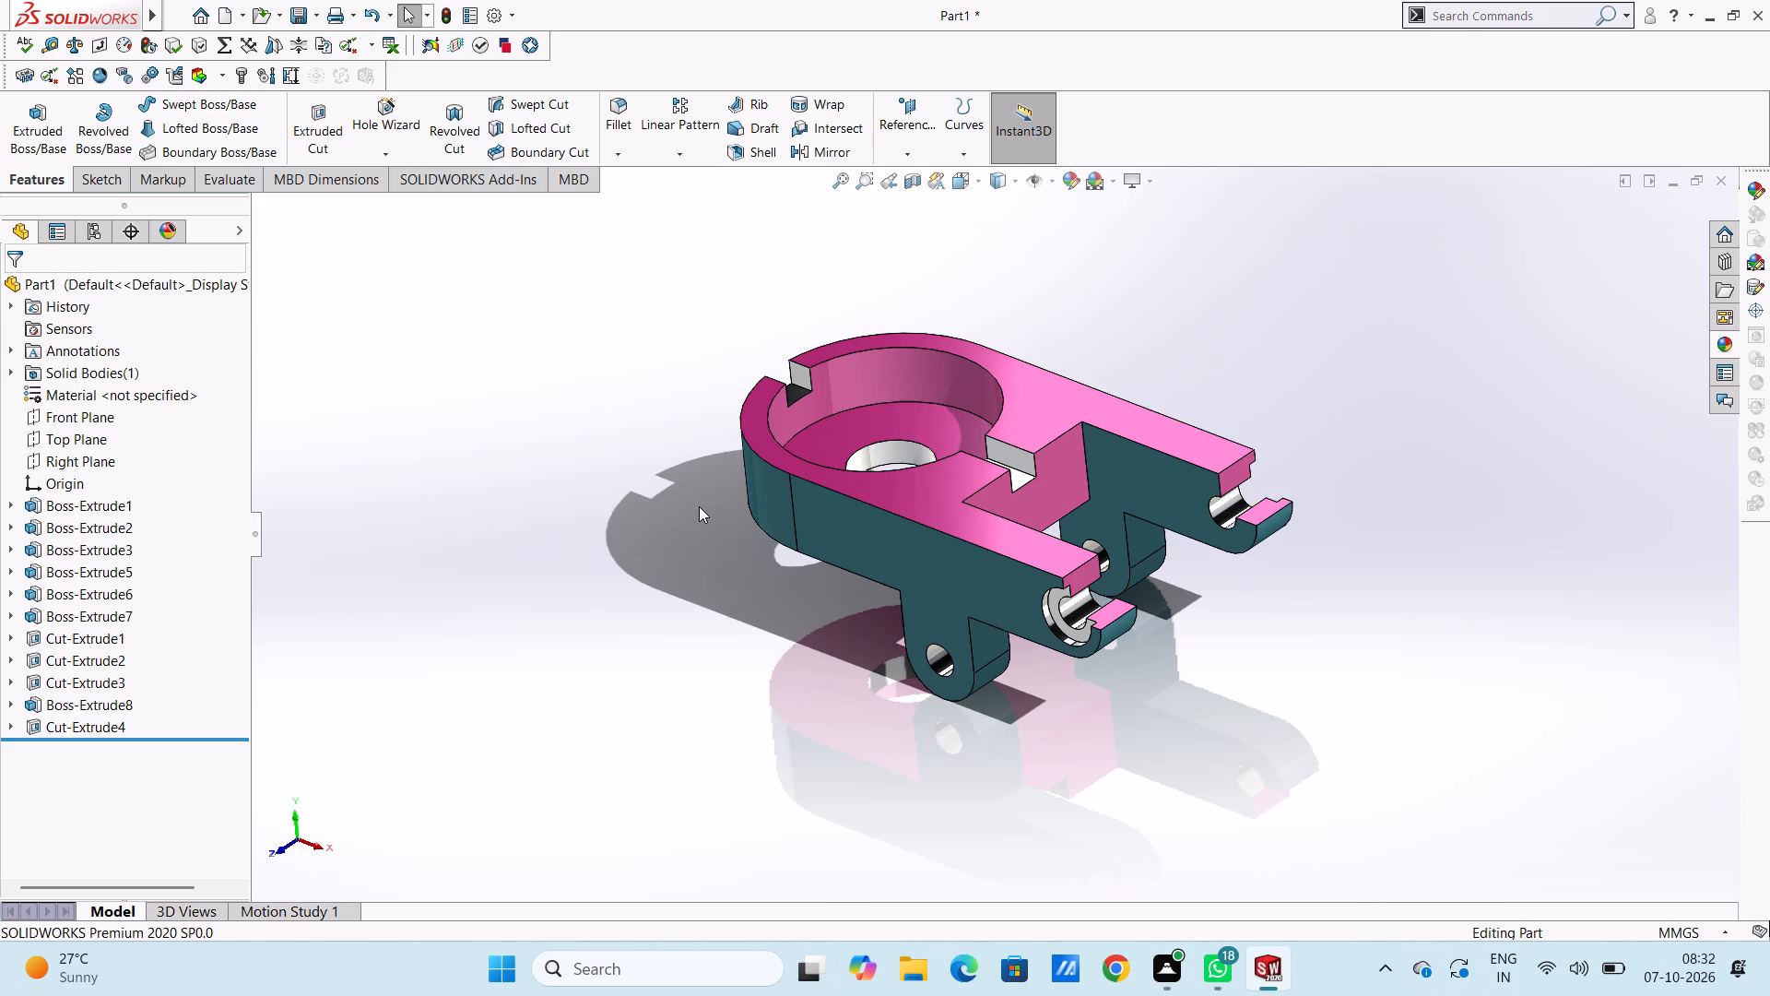
pyautogui.hotkey('ctrl', '7')
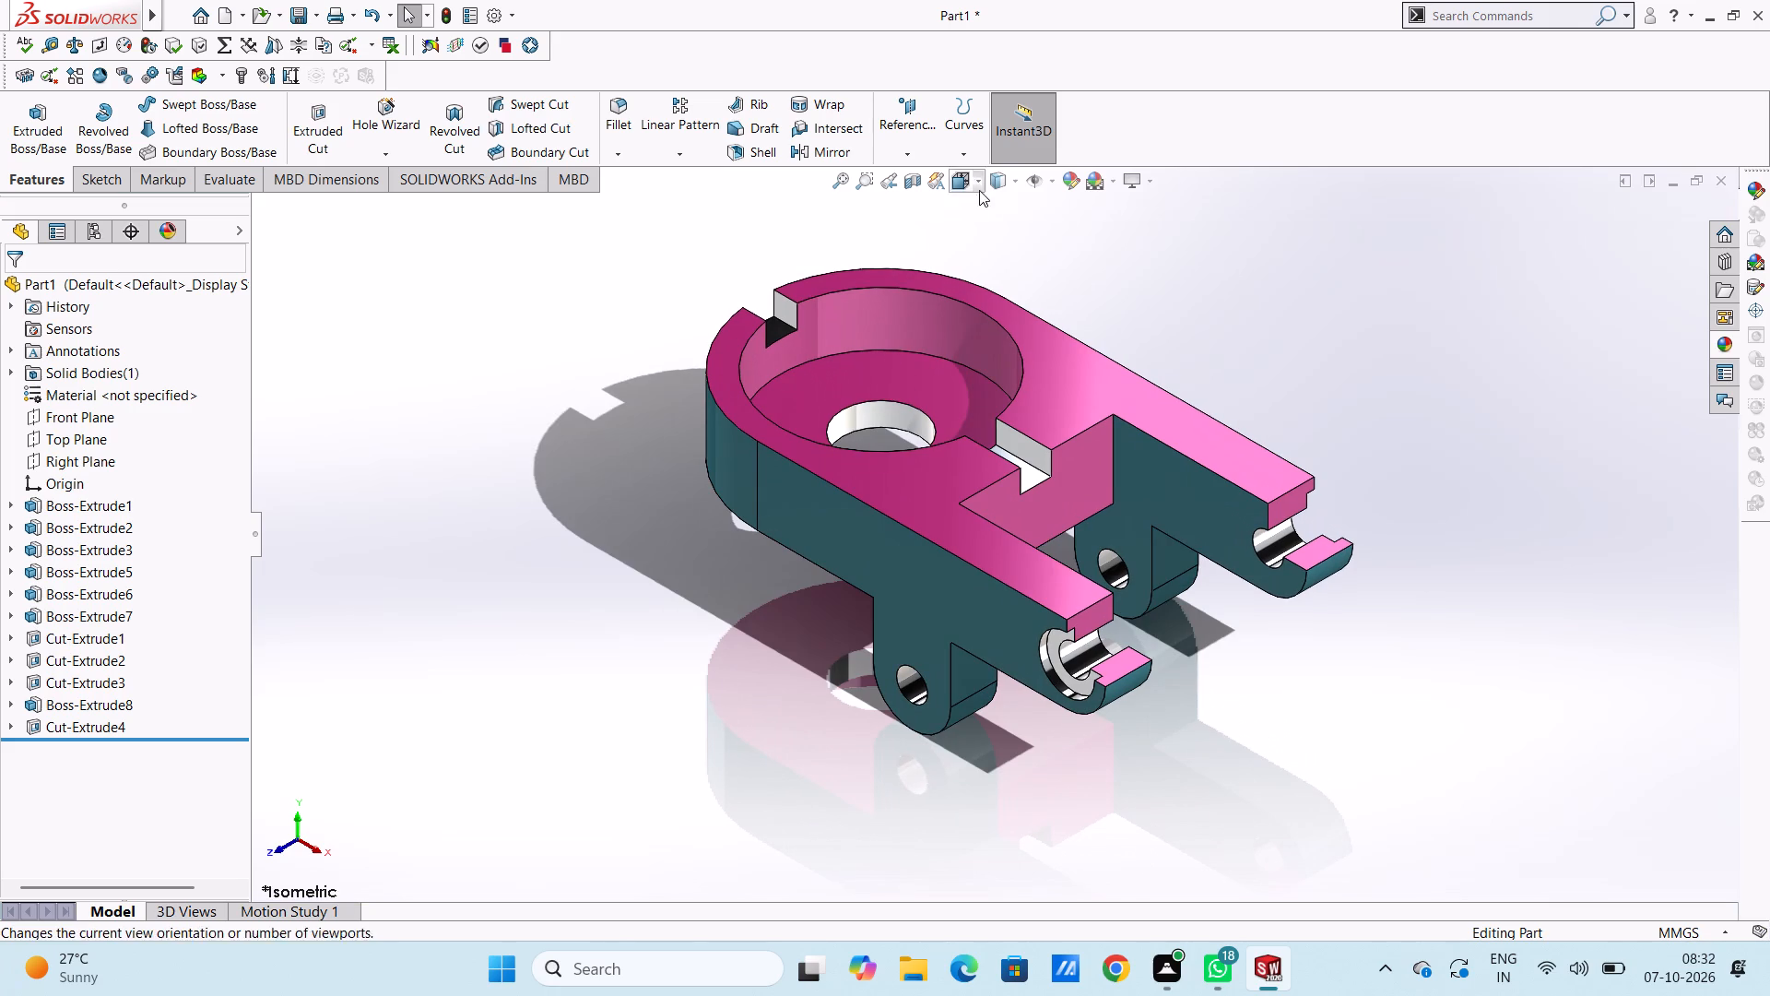
pyautogui.click(912, 189)
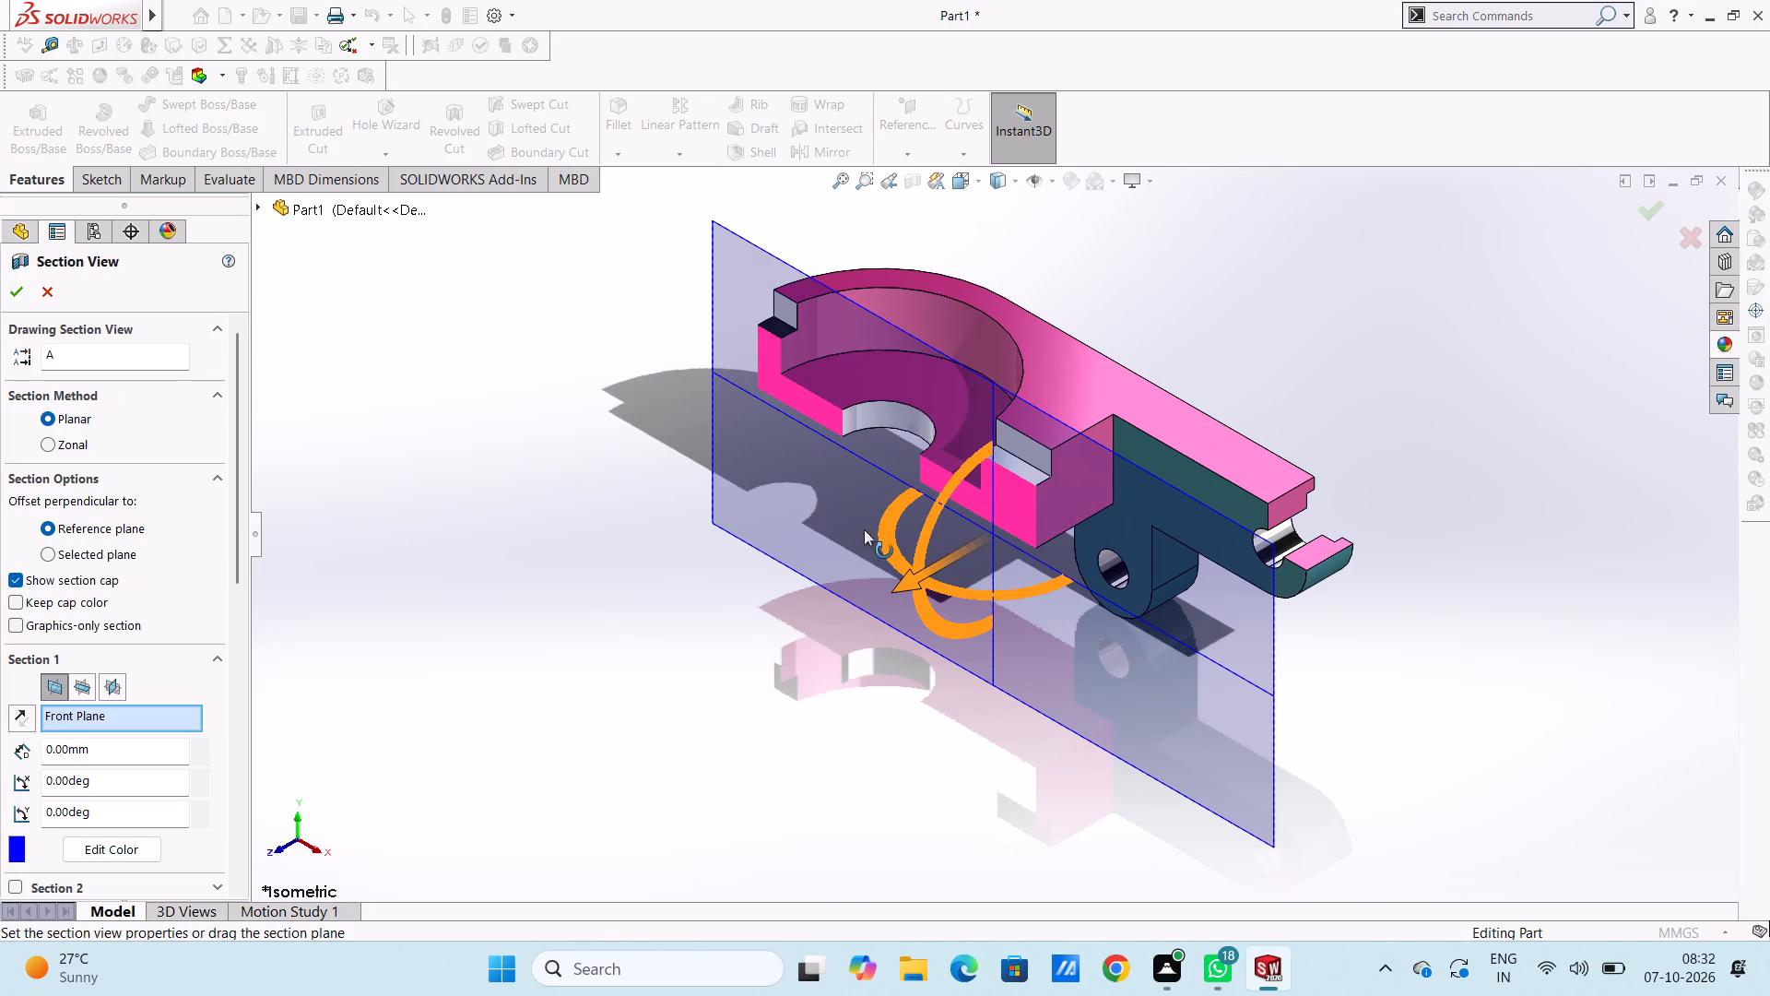
pyautogui.moveTo(903, 587); pyautogui.dragTo(968, 549)
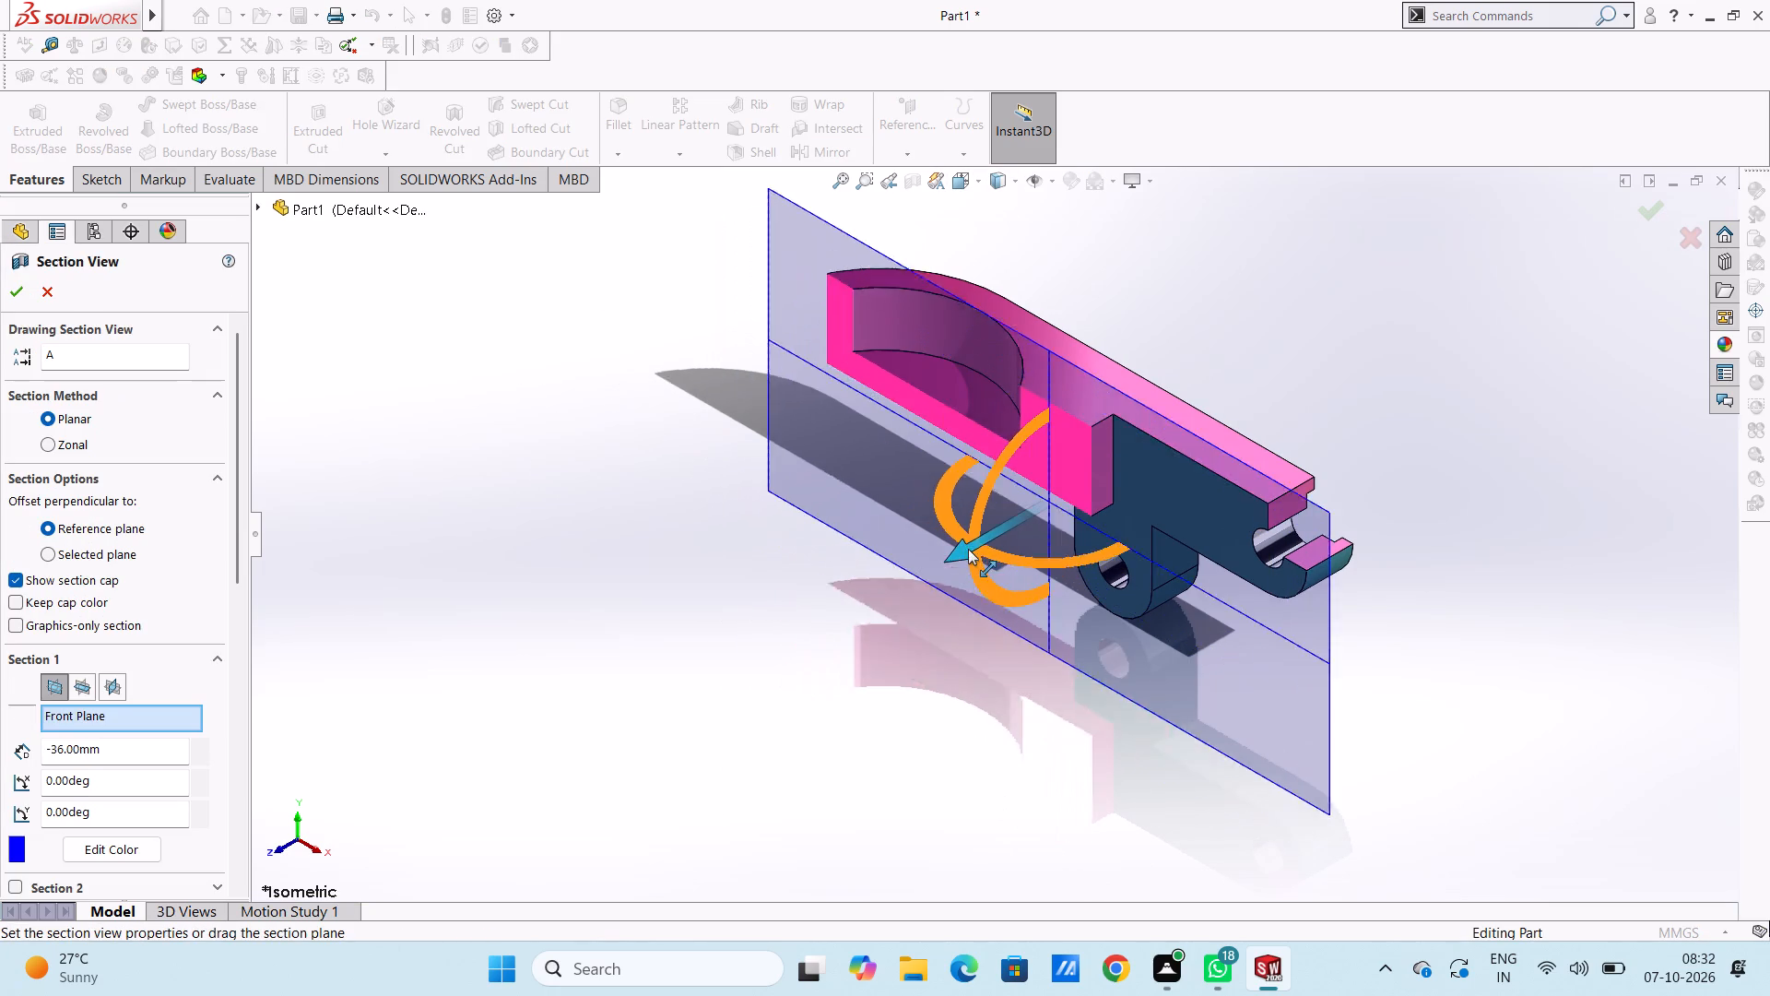
pyautogui.moveTo(968, 549); pyautogui.dragTo(961, 525)
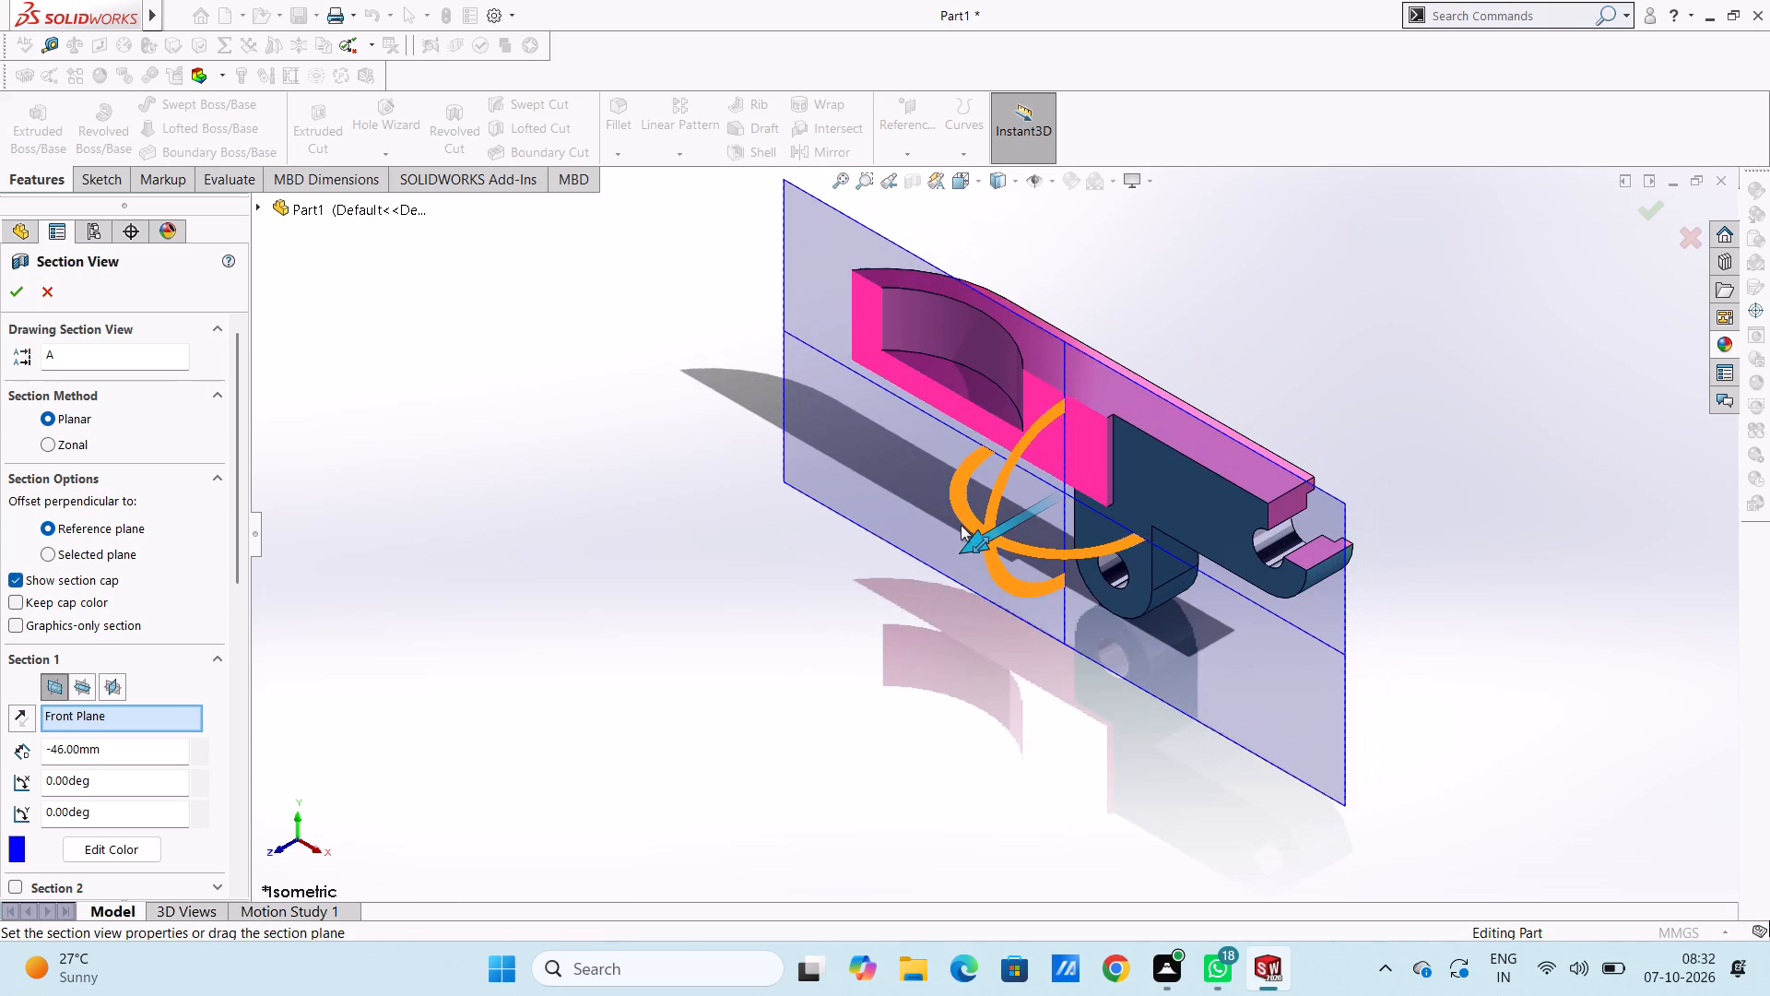
pyautogui.moveTo(961, 525); pyautogui.dragTo(961, 528)
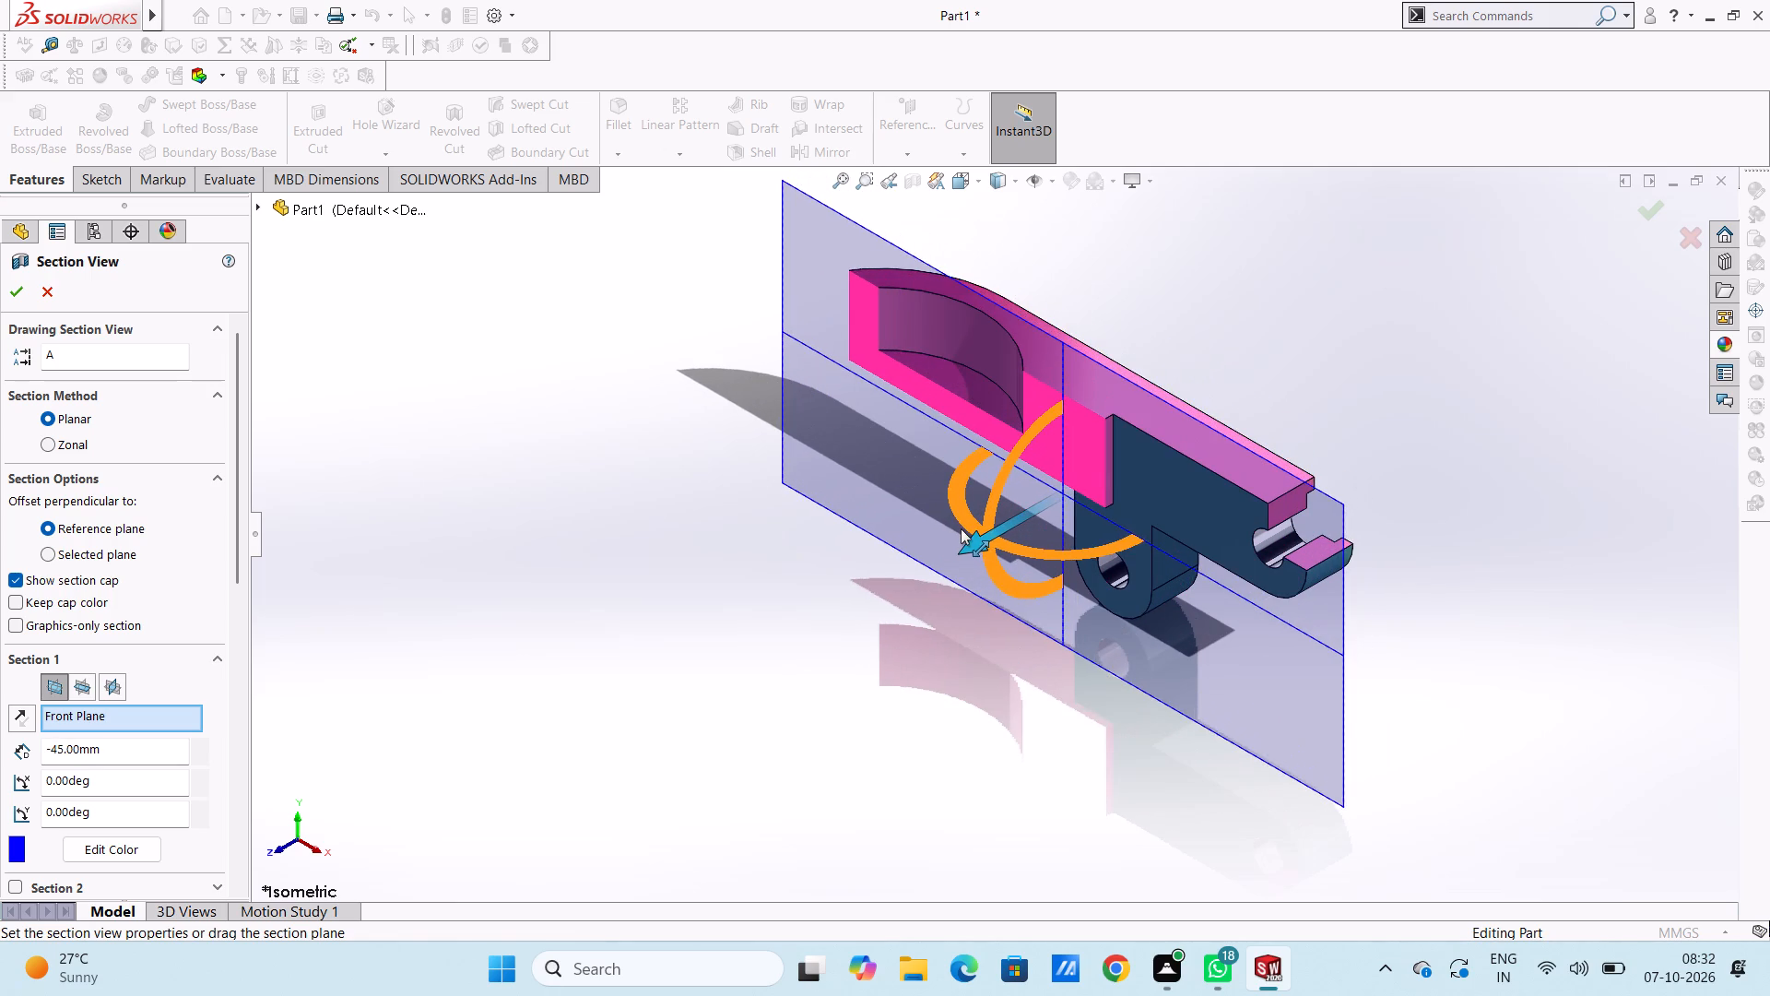
pyautogui.moveTo(961, 528); pyautogui.dragTo(1020, 505)
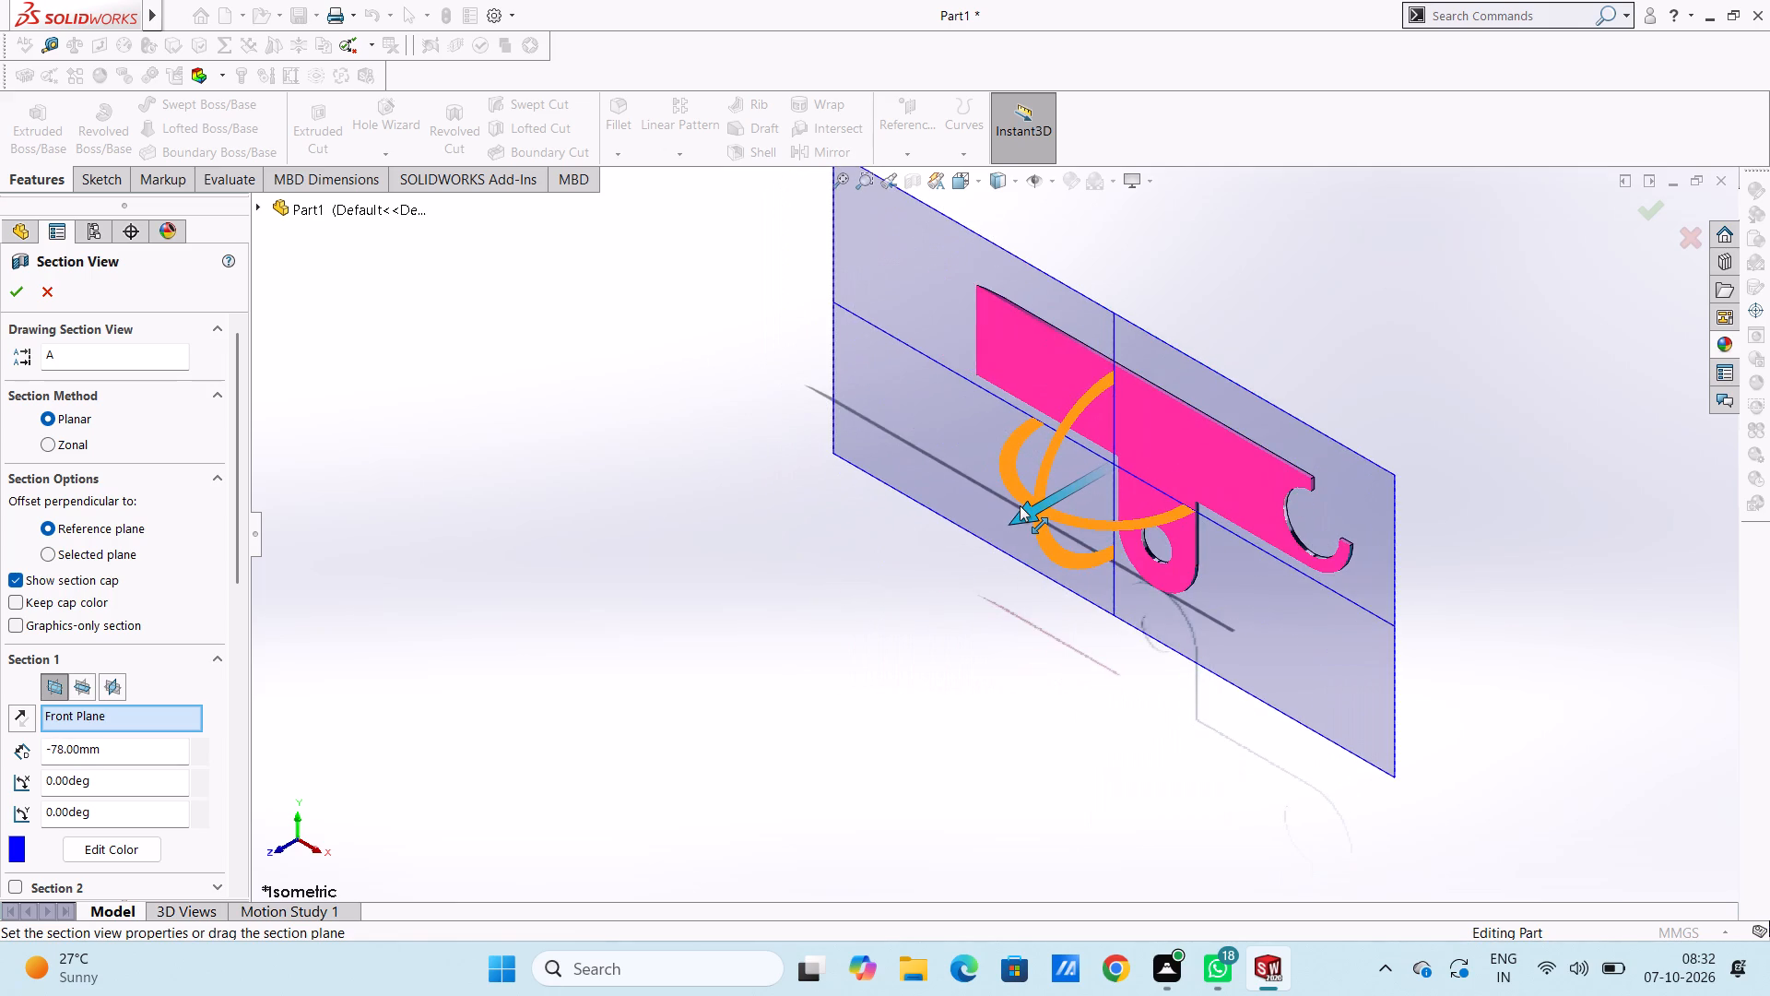
pyautogui.moveTo(1020, 505); pyautogui.dragTo(937, 516)
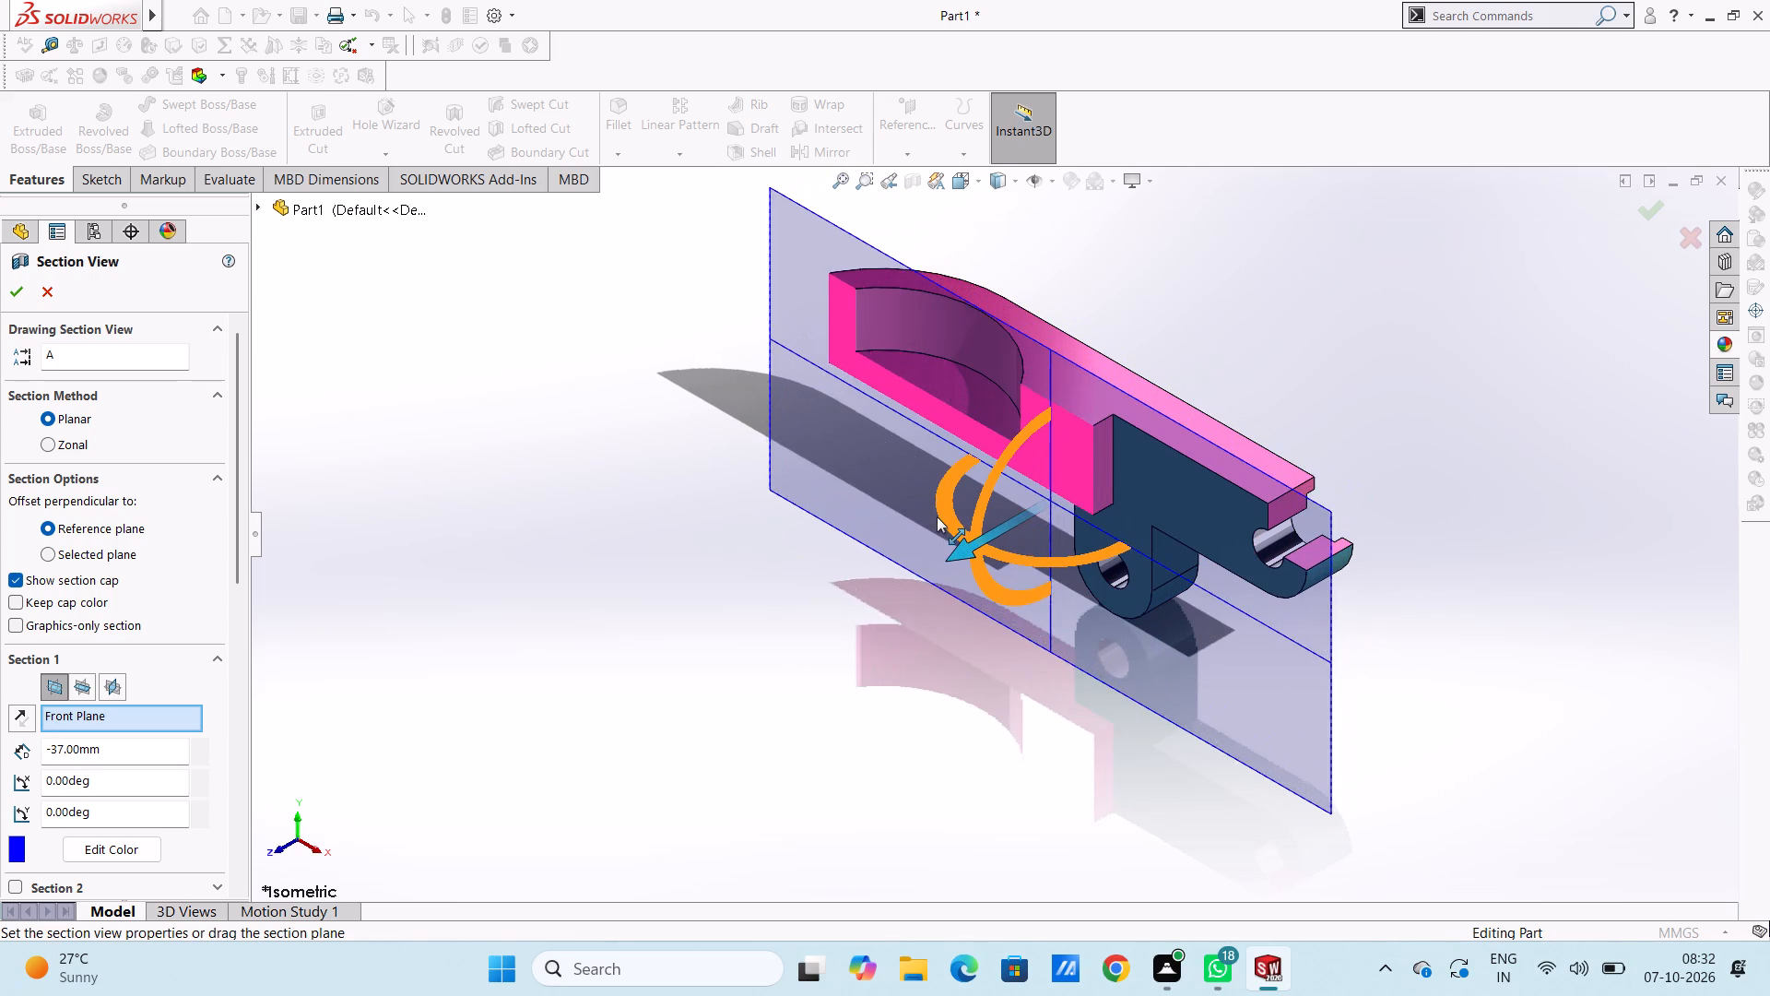
pyautogui.moveTo(937, 516); pyautogui.dragTo(767, 520)
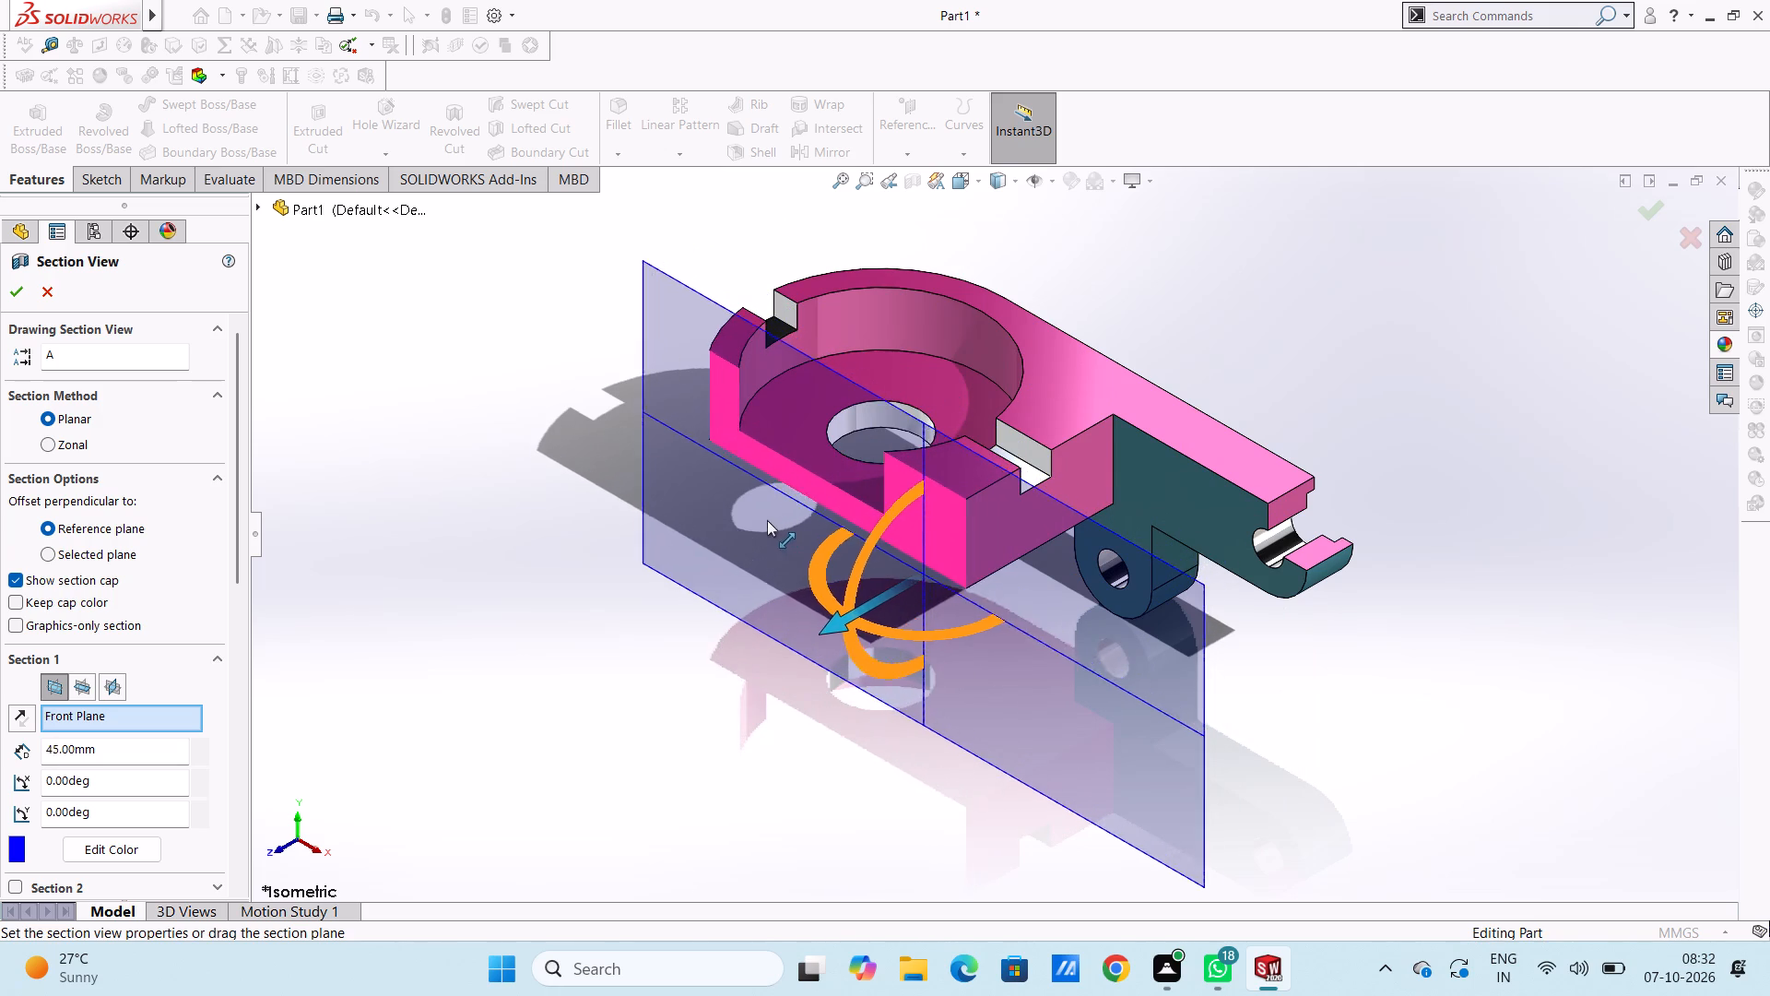
pyautogui.moveTo(767, 520); pyautogui.dragTo(652, 518)
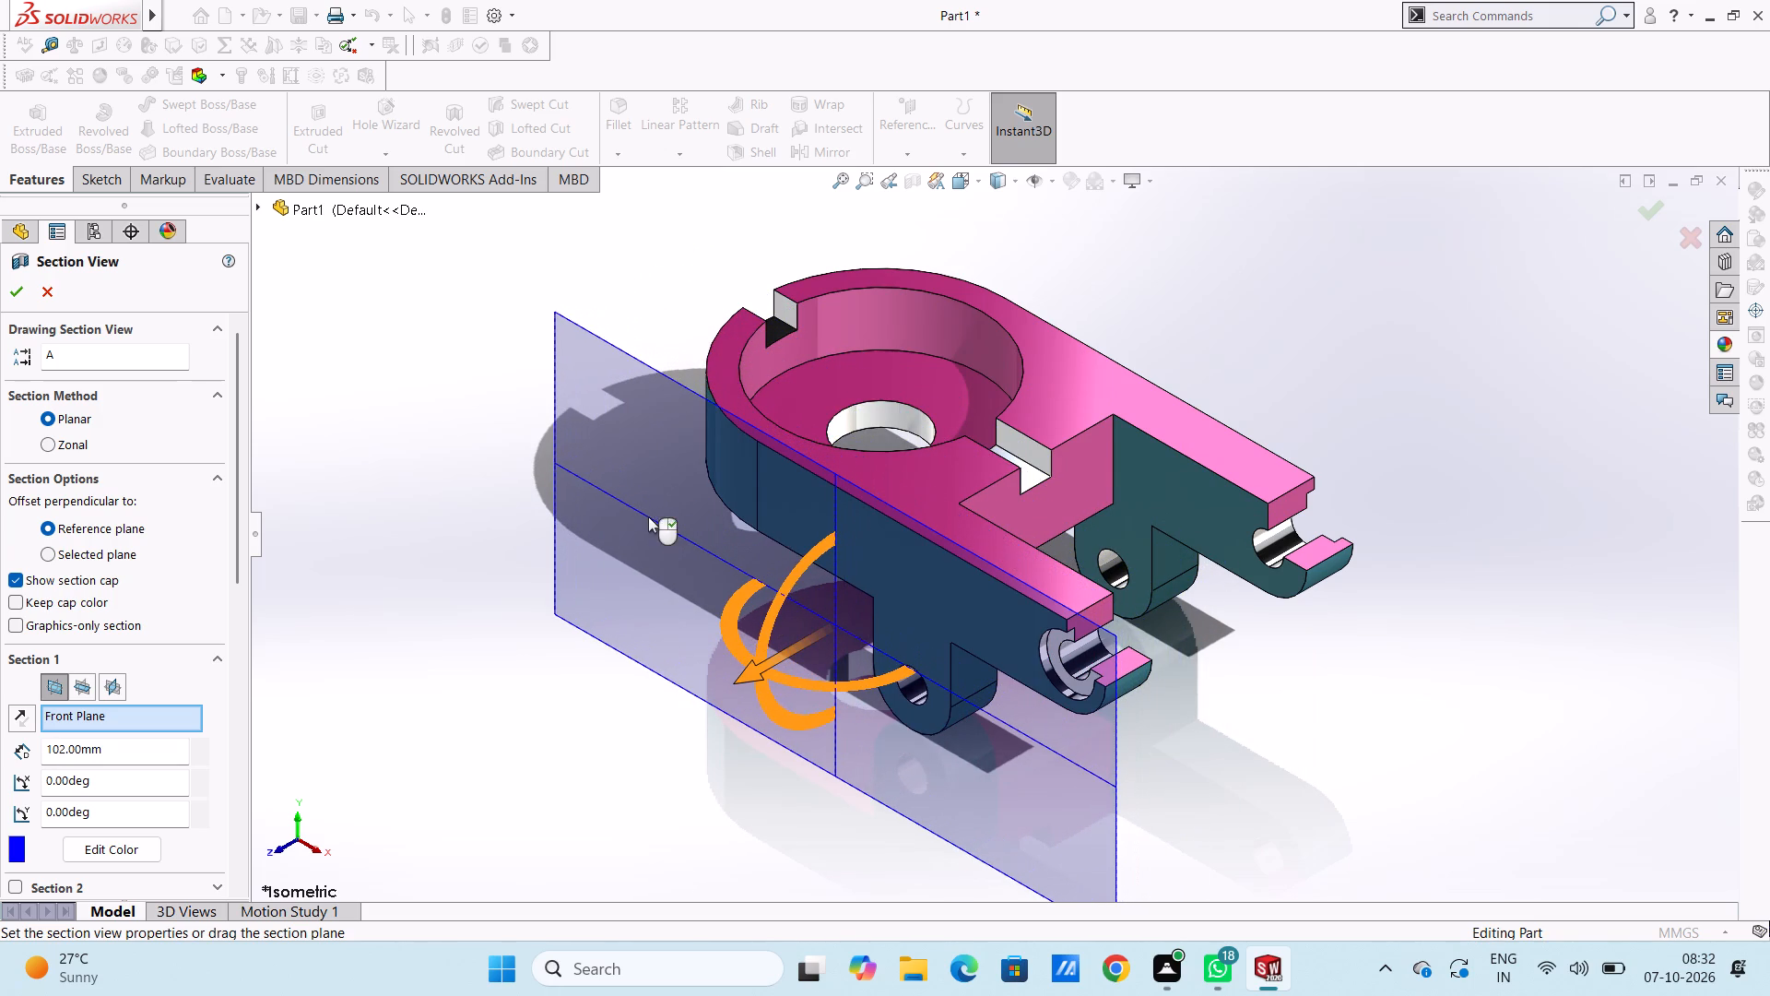
# Examine the lugs and ring through a section plane rotated about 82 degrees, and discard the section, returning to the isometric view.
pyautogui.moveTo(865, 696); pyautogui.dragTo(902, 698)
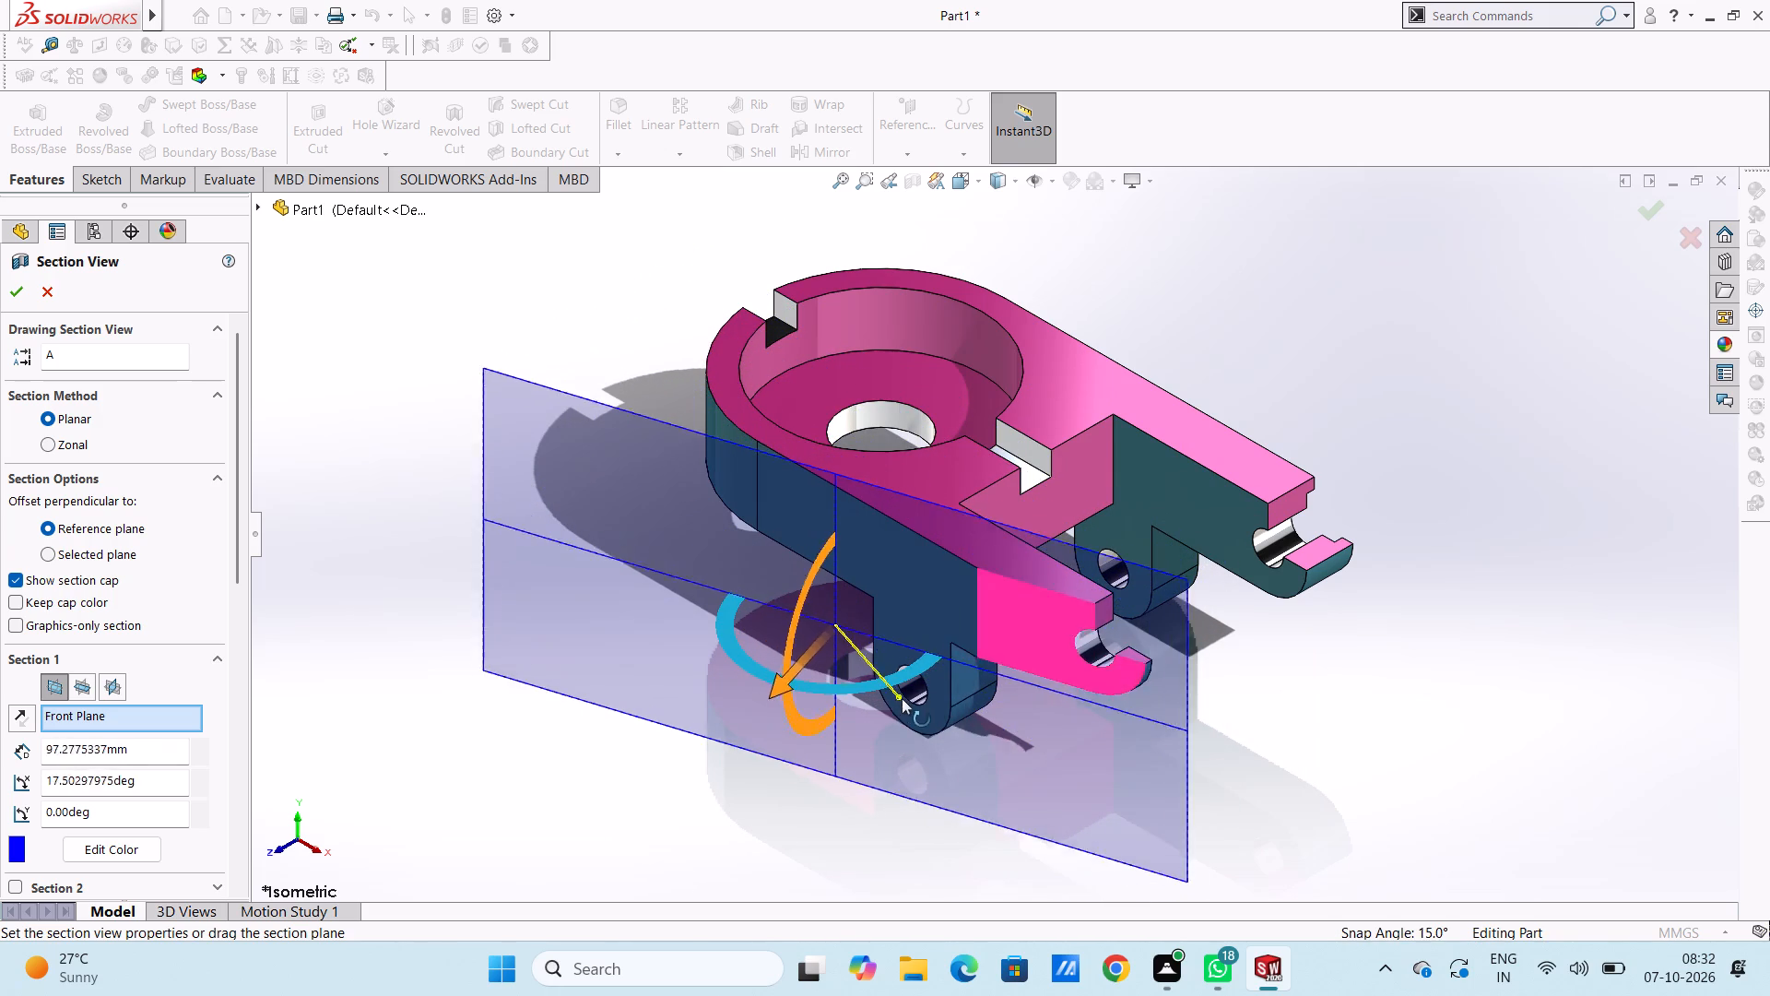
pyautogui.moveTo(902, 698); pyautogui.dragTo(1356, 705)
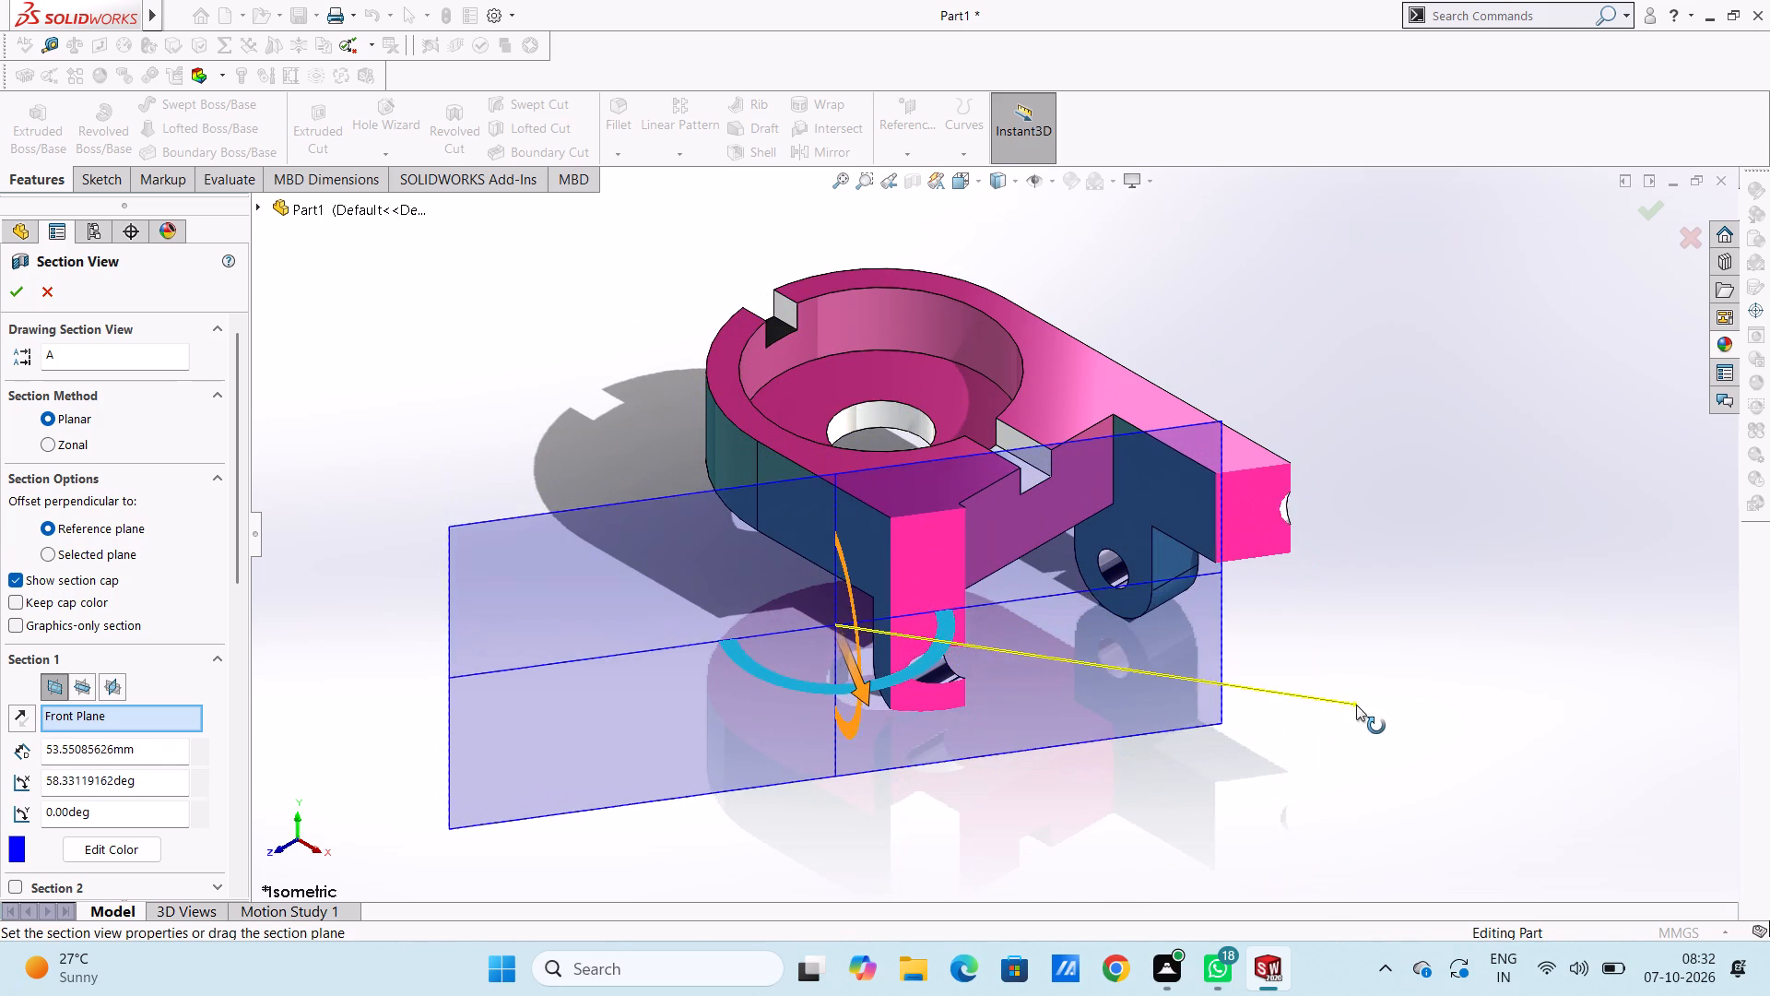
pyautogui.moveTo(1356, 705); pyautogui.dragTo(1373, 521)
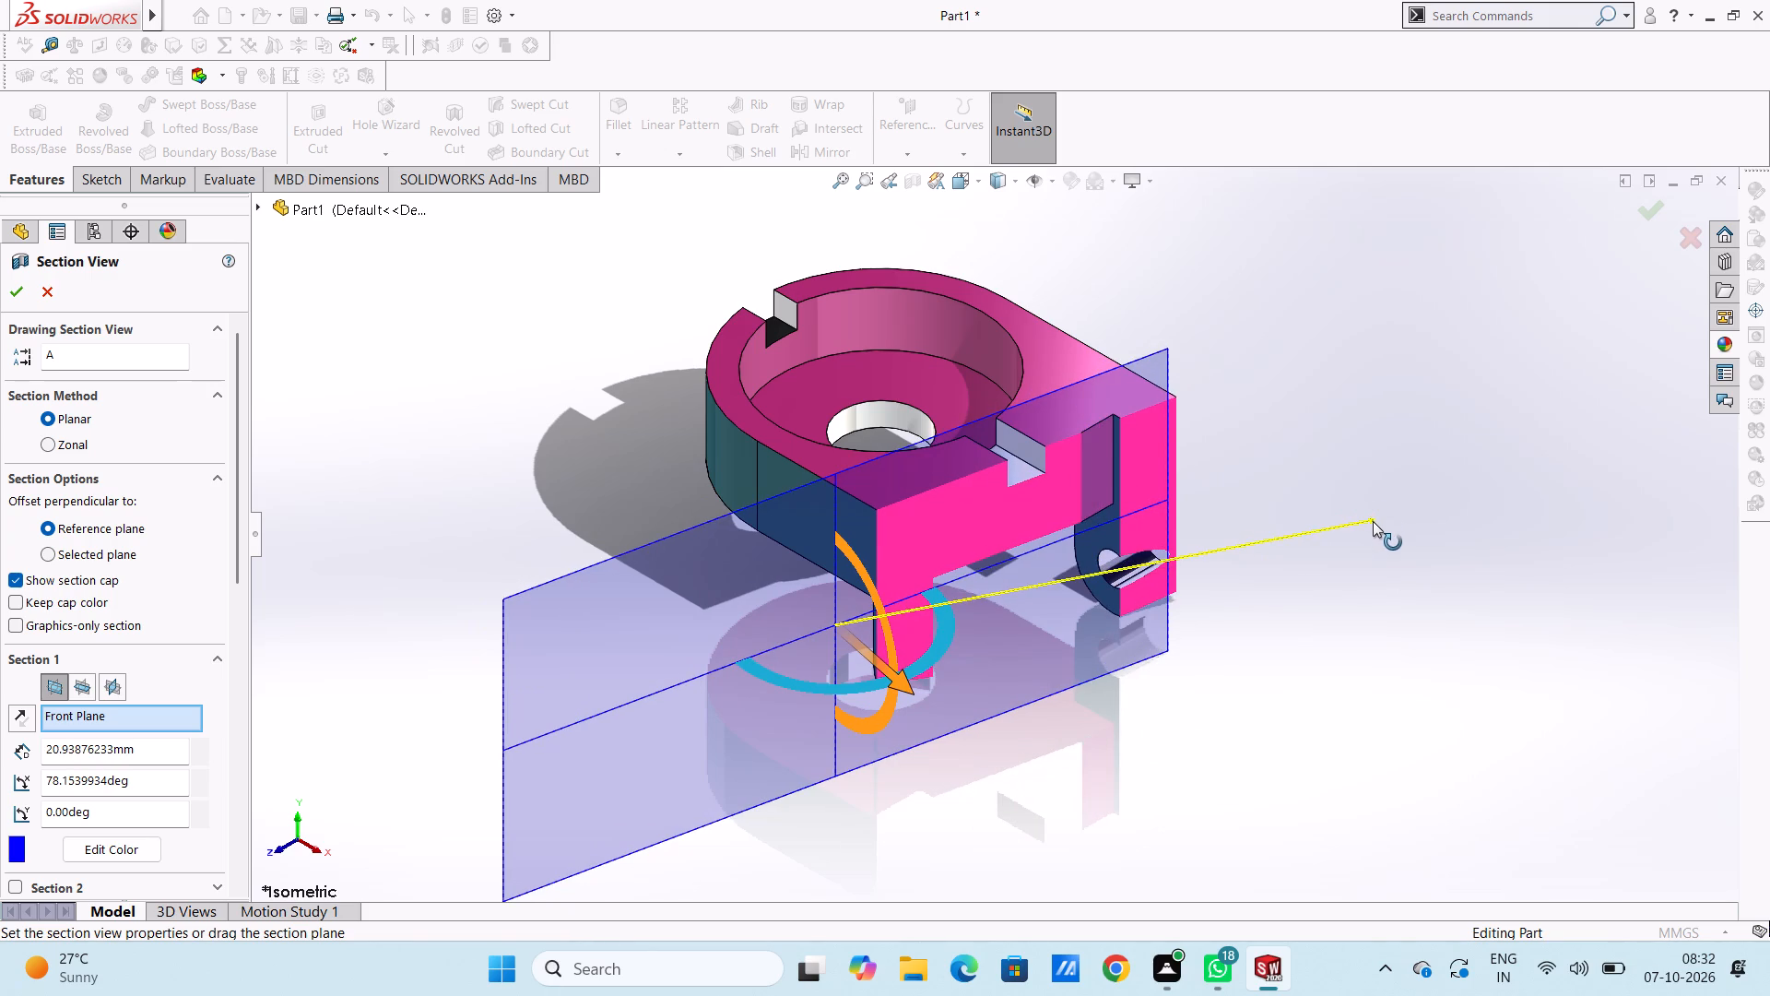
pyautogui.moveTo(1373, 521); pyautogui.dragTo(1389, 479)
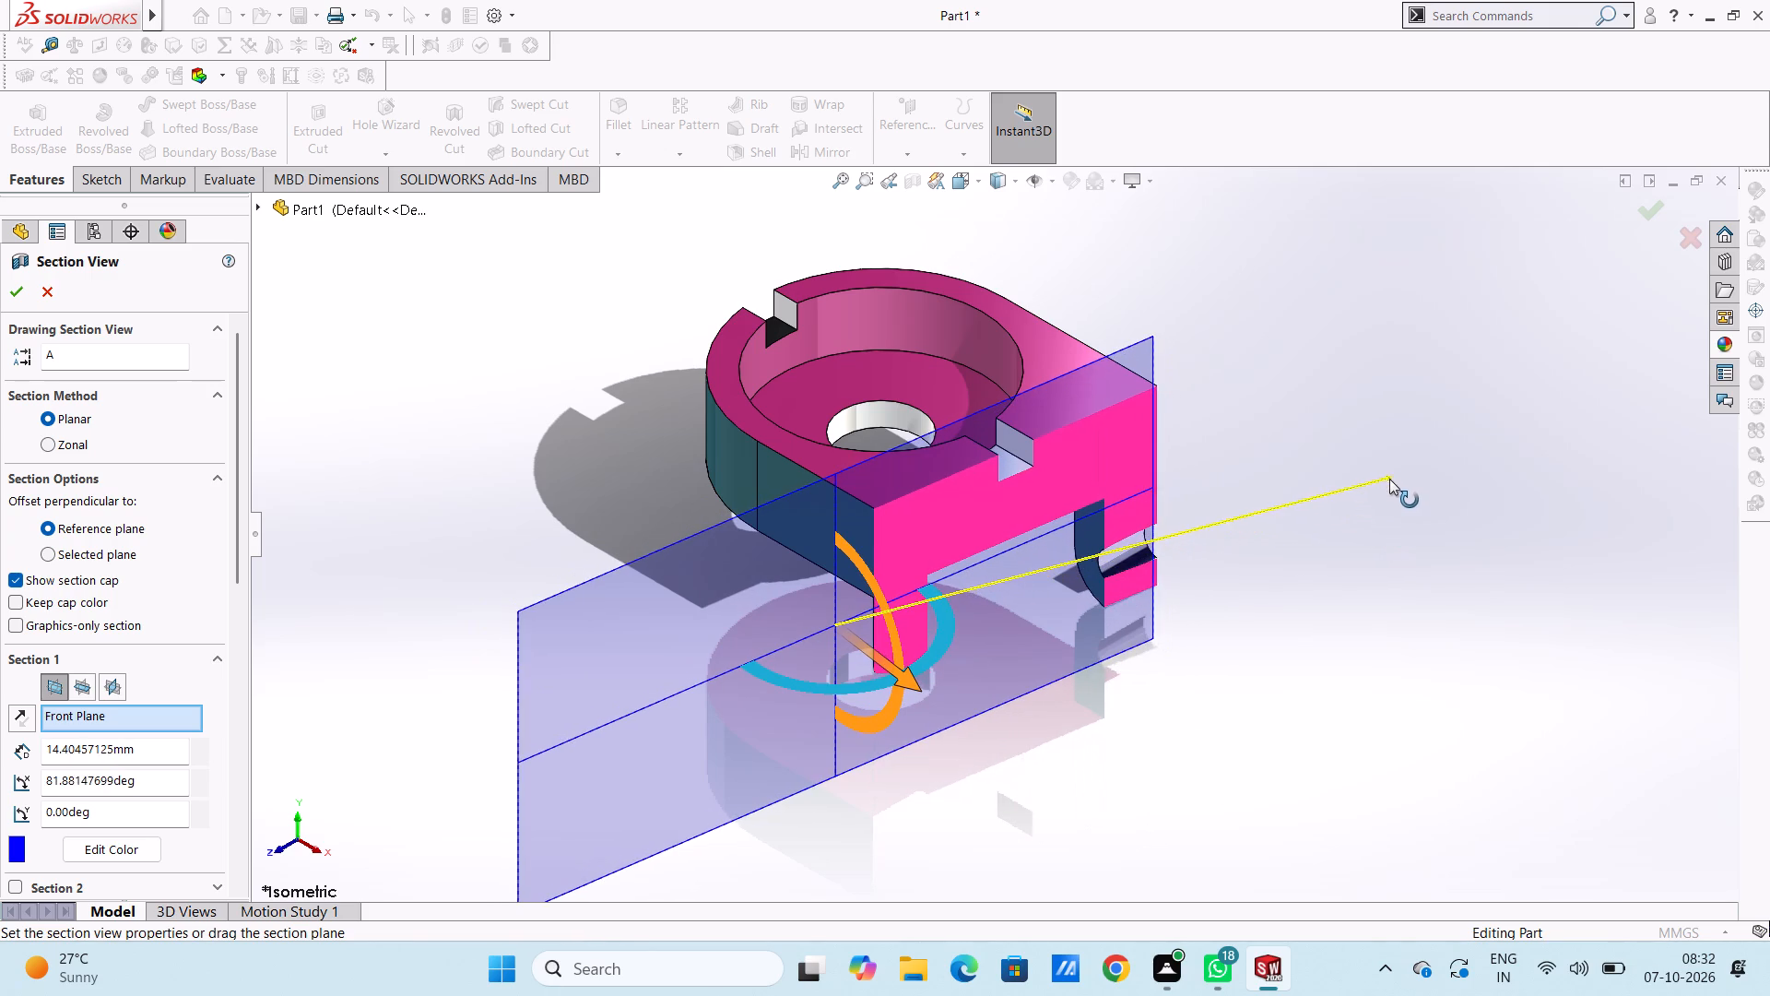
pyautogui.moveTo(1389, 479); pyautogui.dragTo(1366, 480)
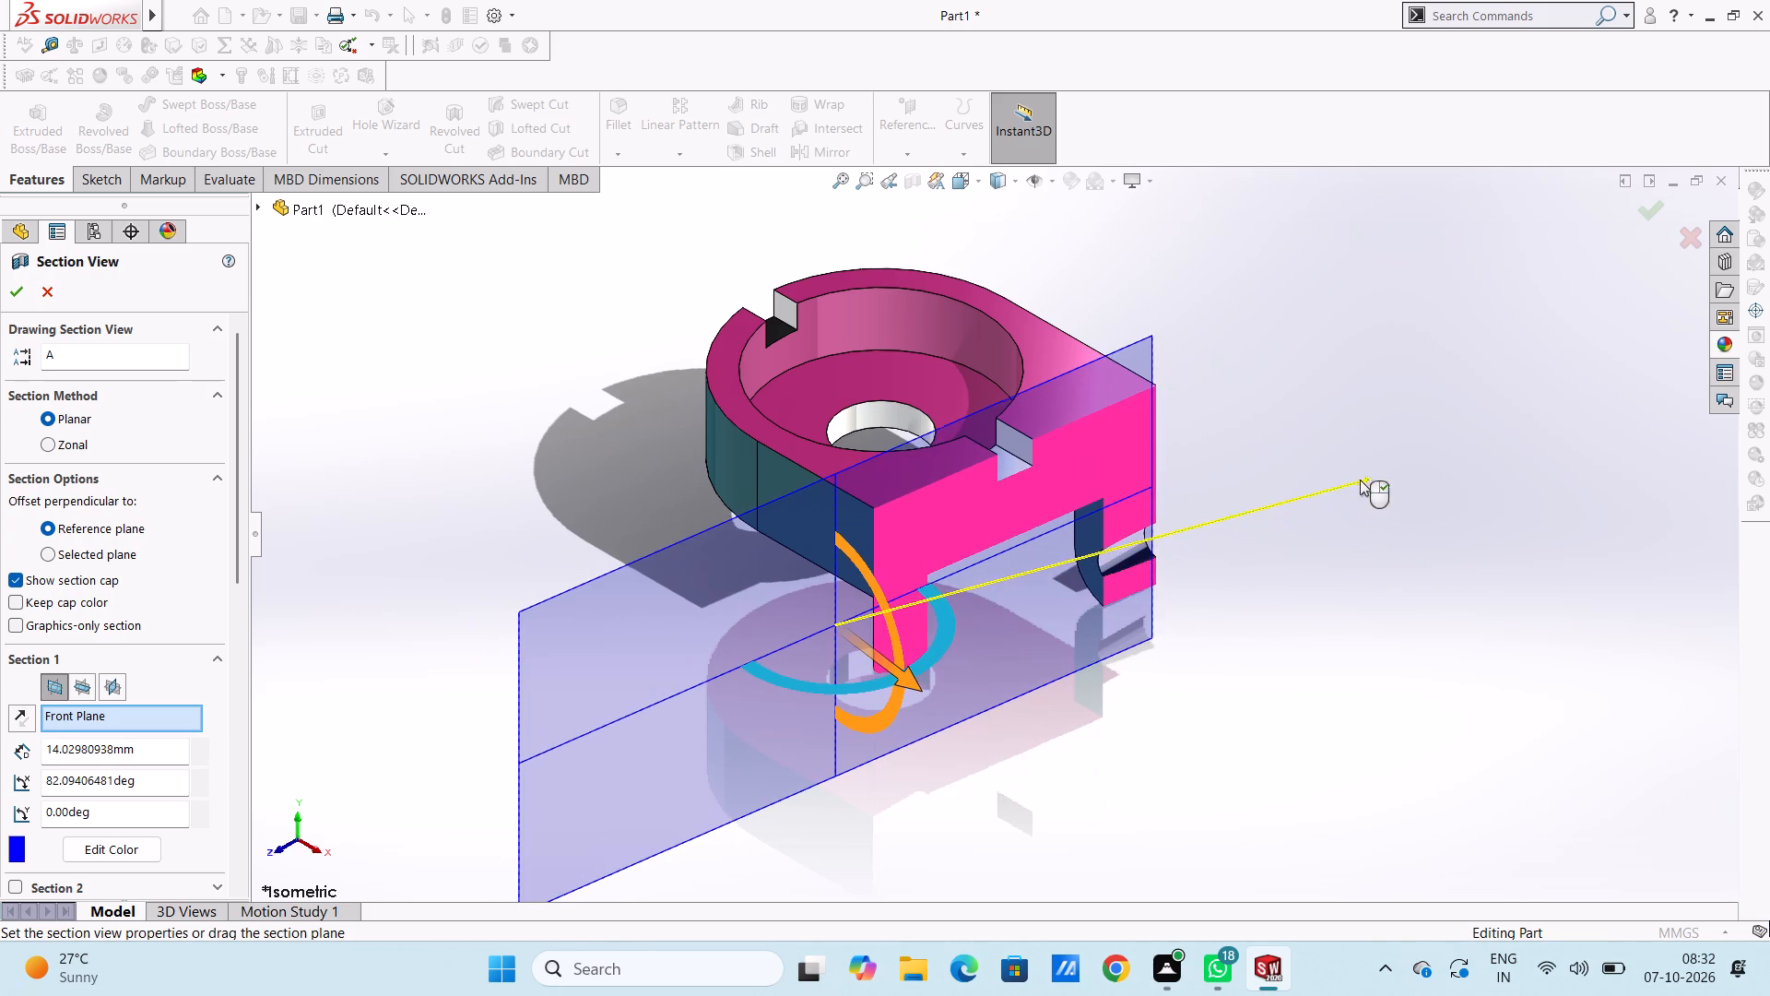
pyautogui.moveTo(1084, 611); pyautogui.dragTo(1076, 552)
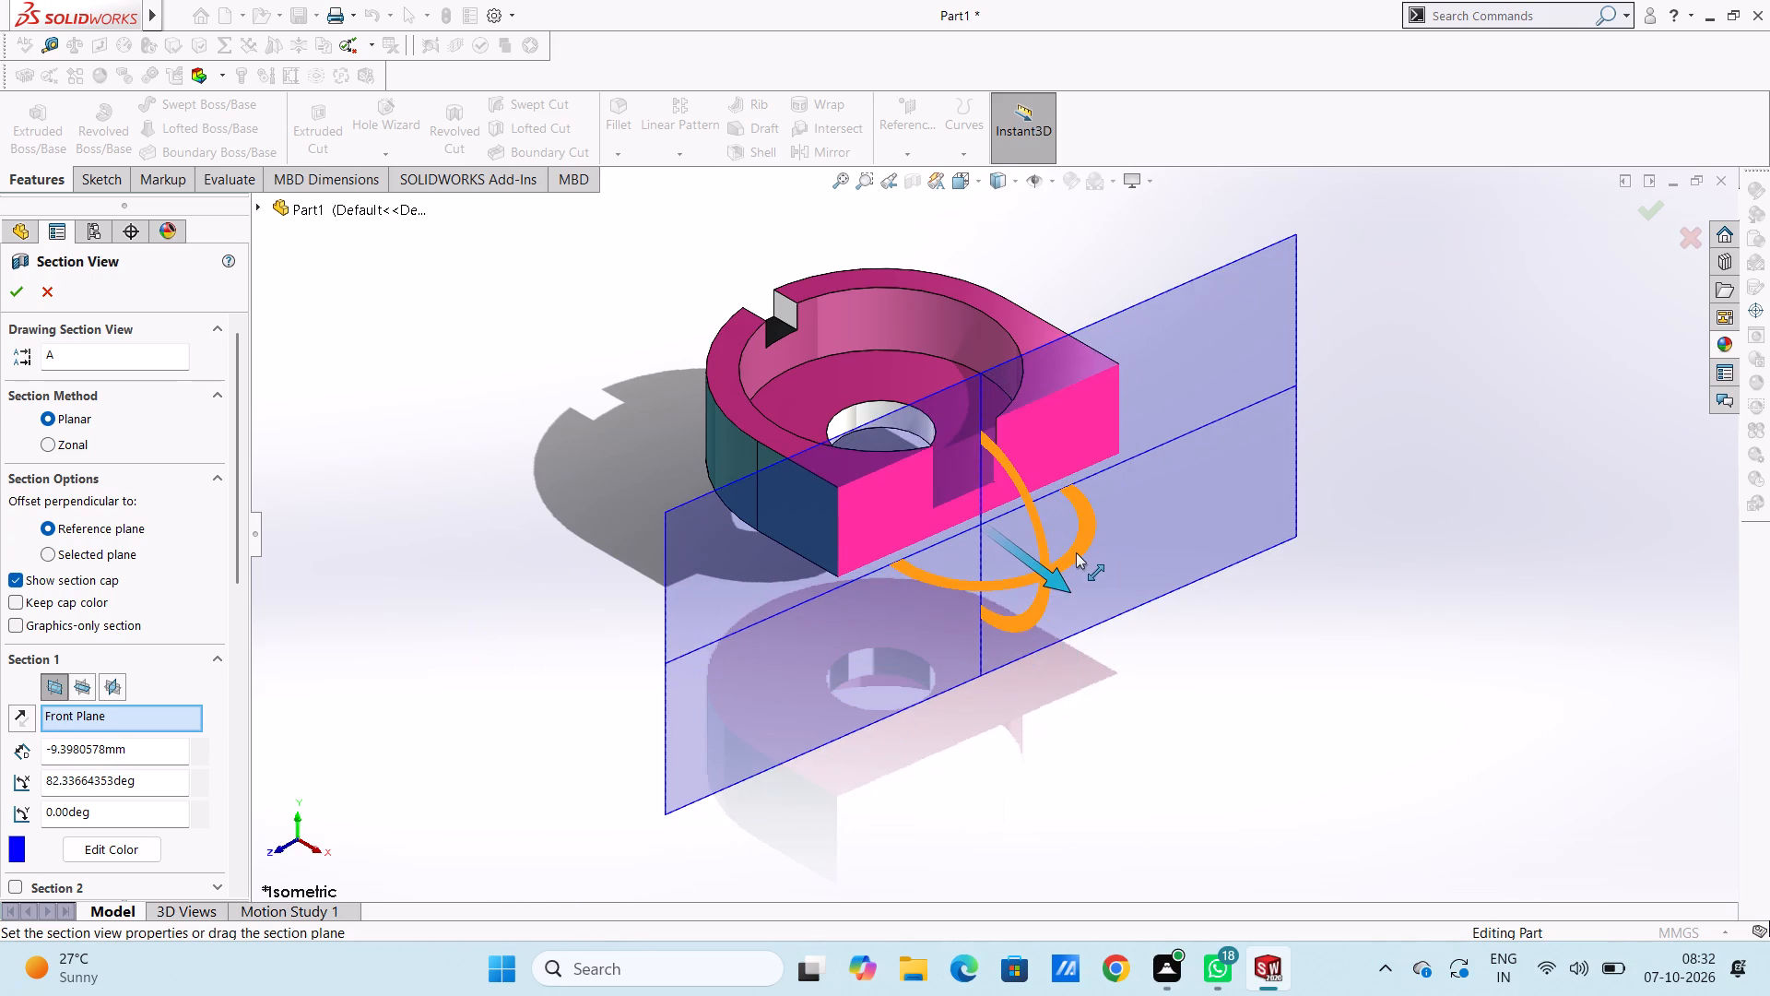
pyautogui.moveTo(1076, 552); pyautogui.dragTo(1124, 591)
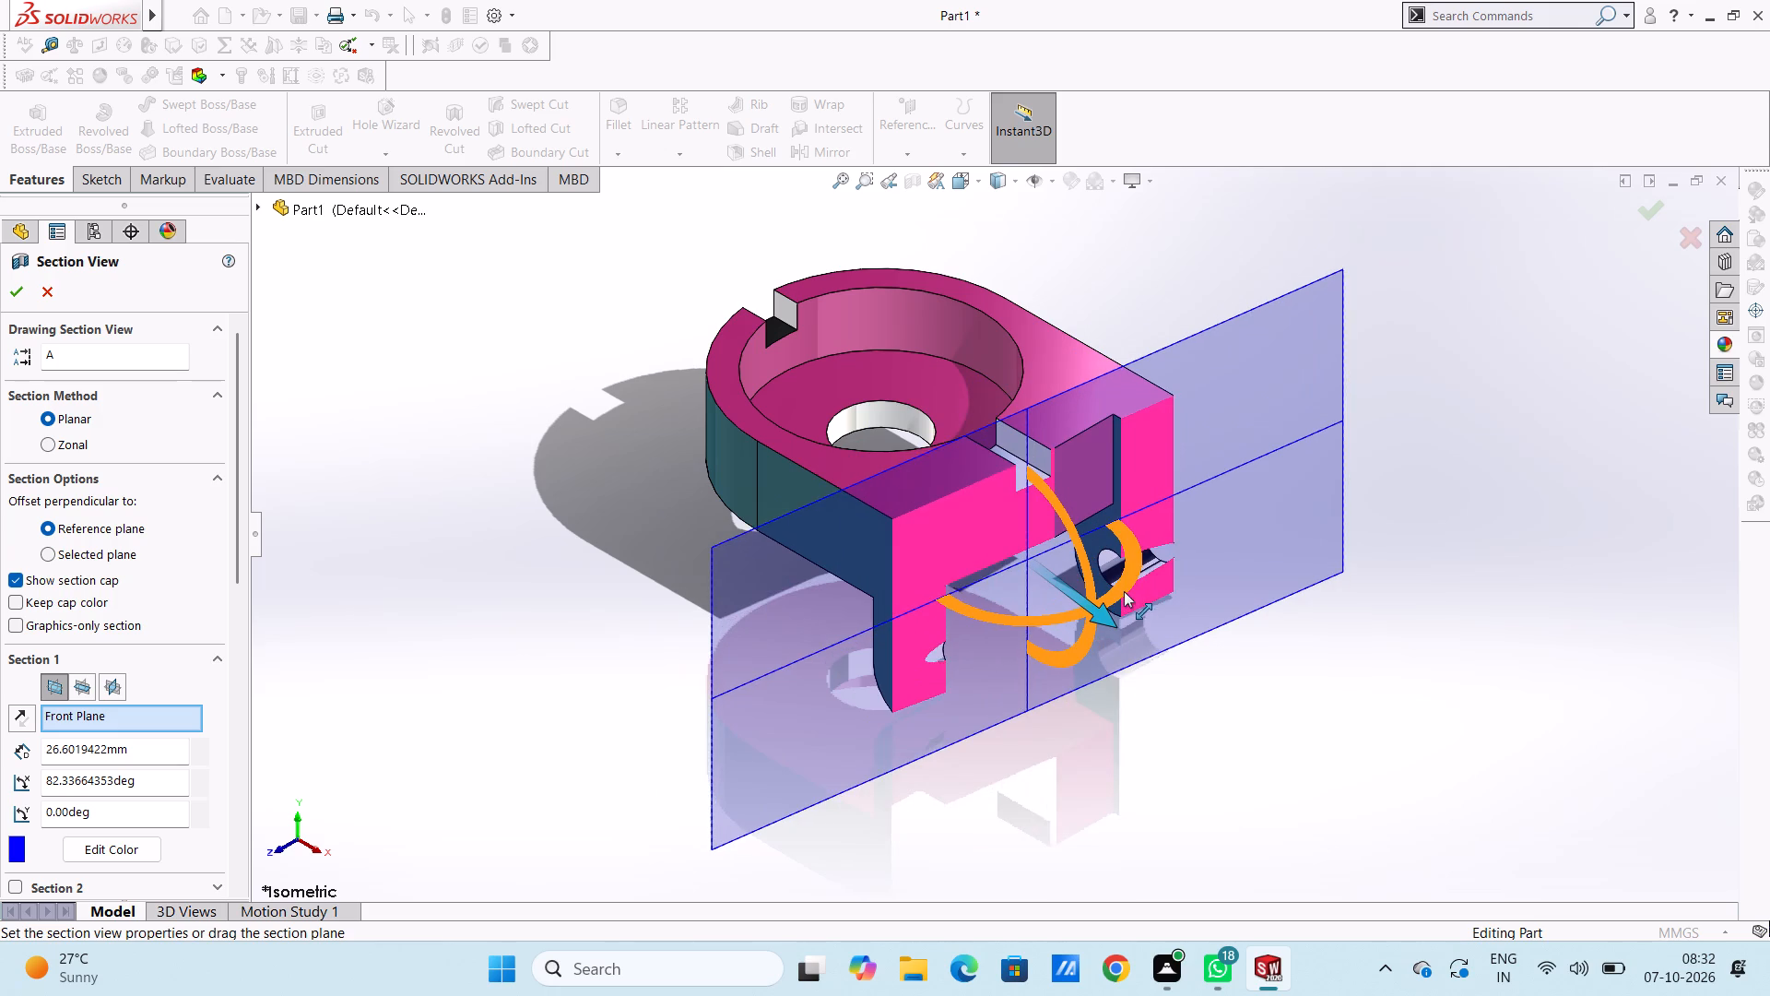
pyautogui.moveTo(1124, 591); pyautogui.dragTo(1116, 580)
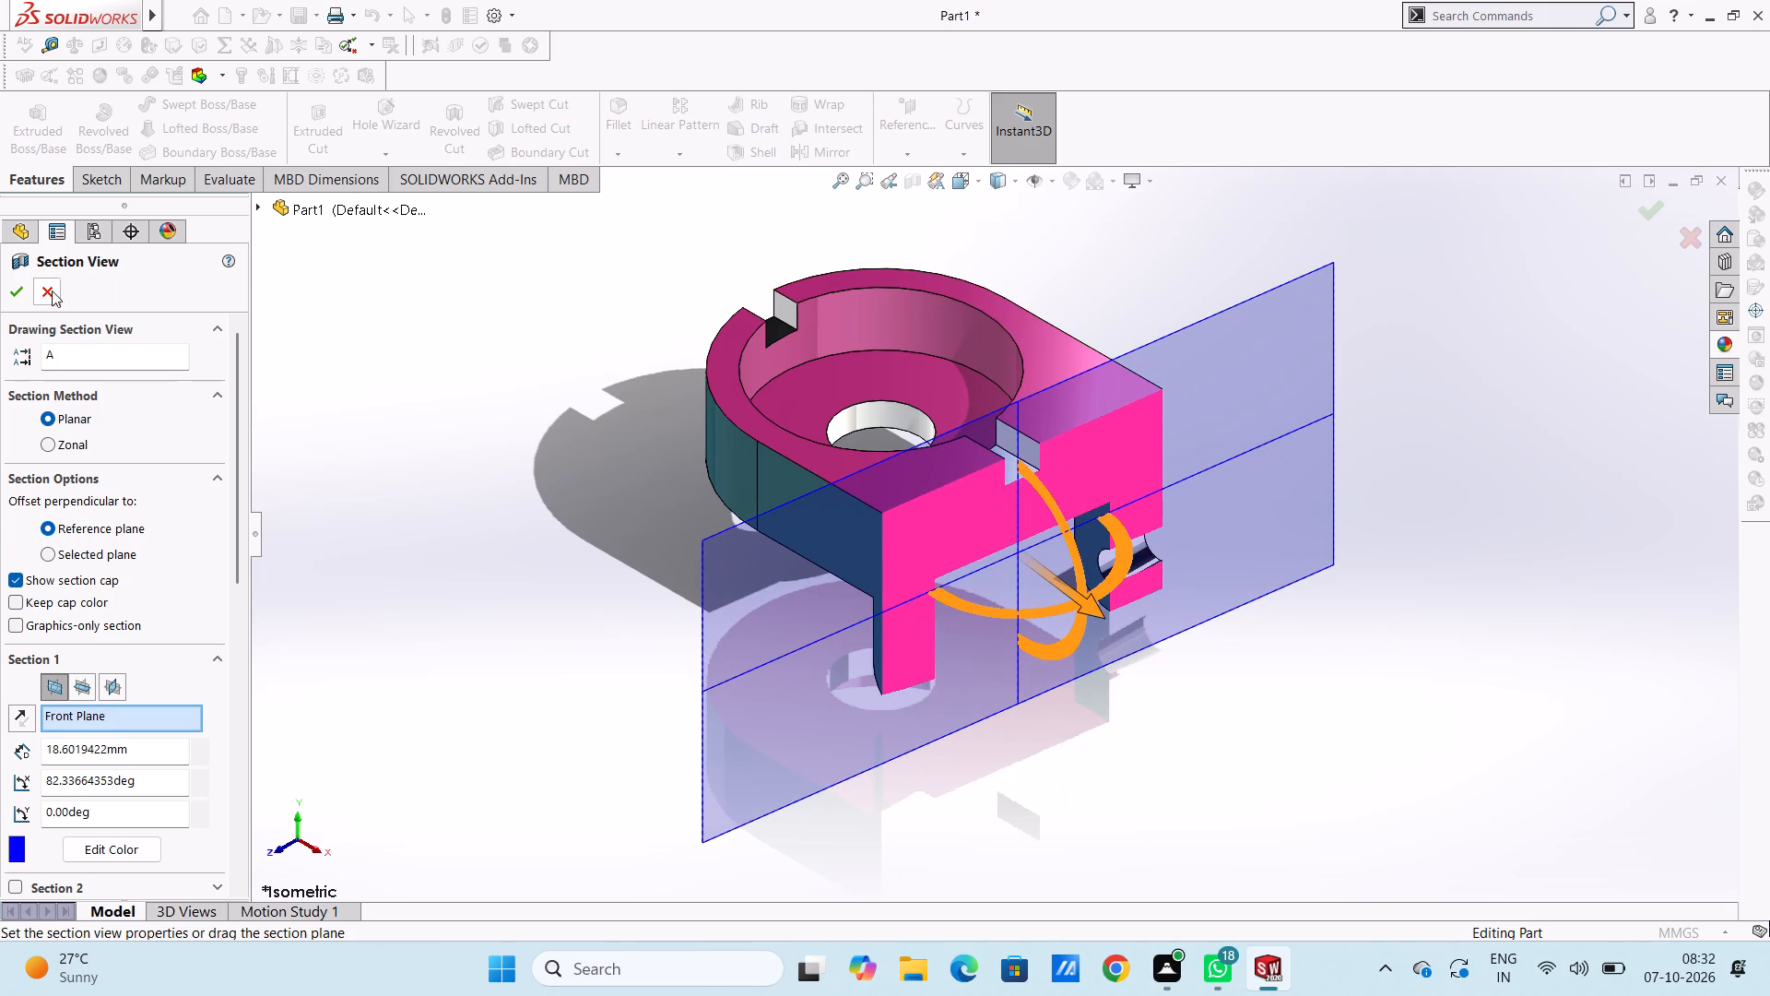
pyautogui.click(392, 372)
pyautogui.click(51, 302)
pyautogui.click(633, 346)
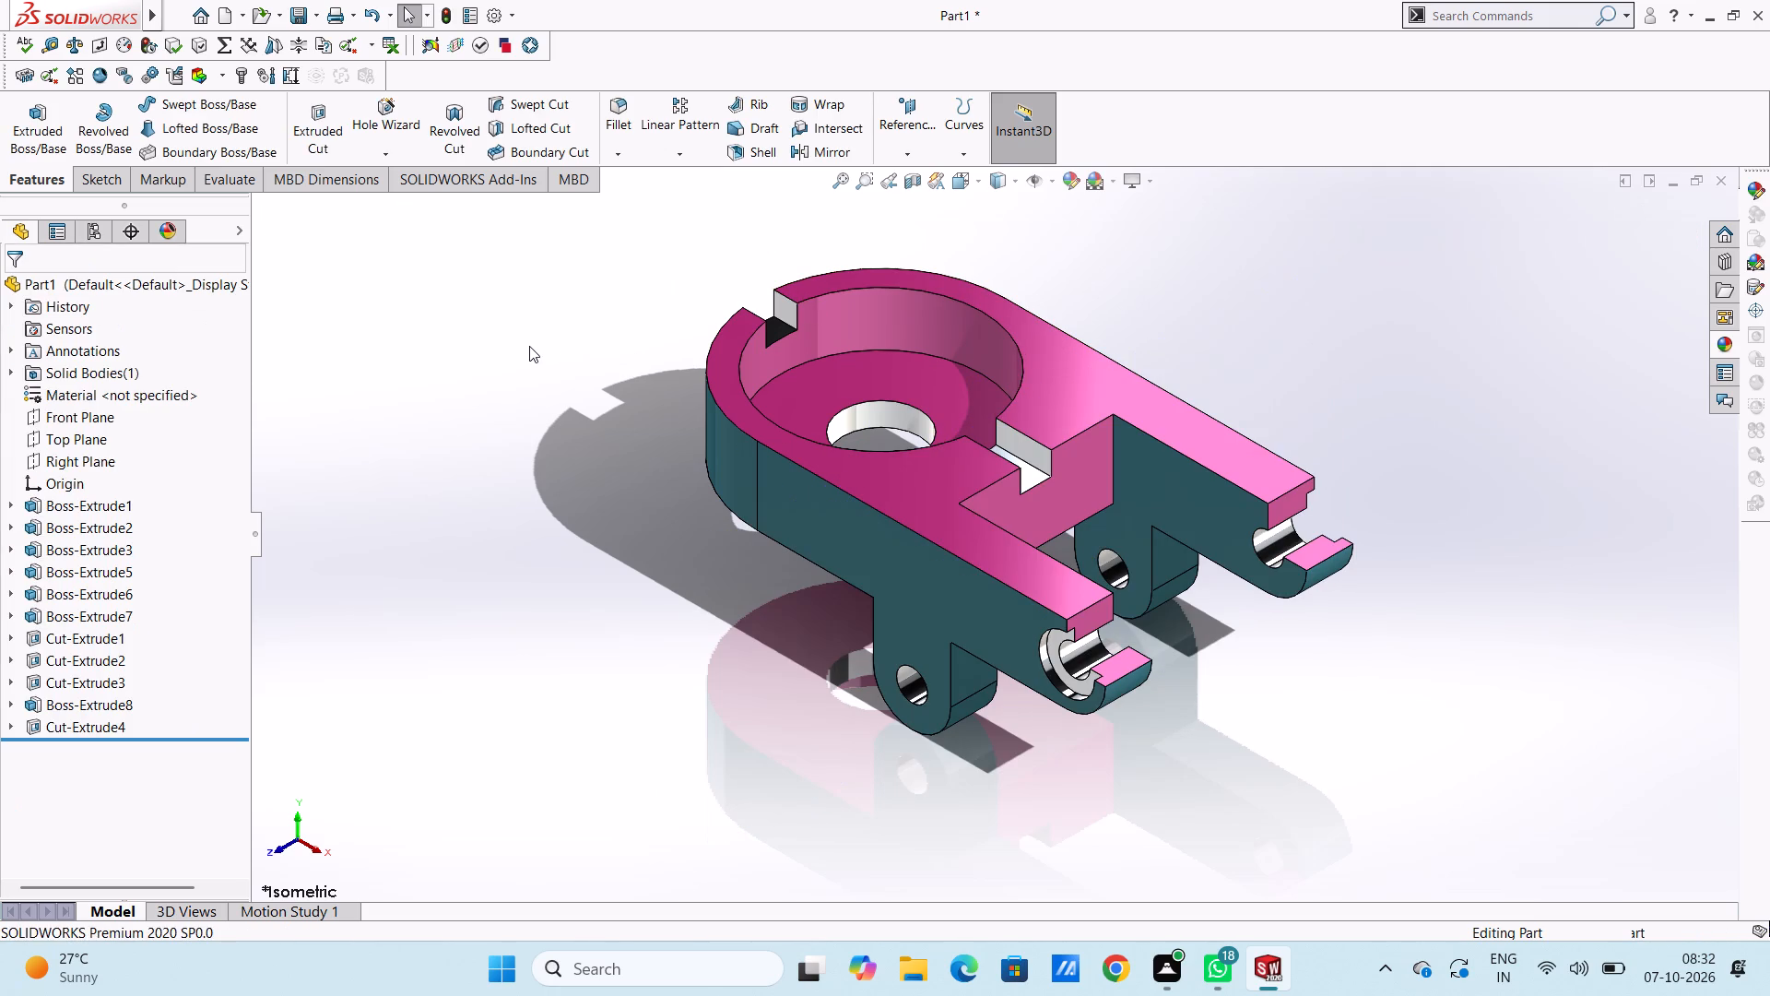
pyautogui.hotkey('ctrl', '7')
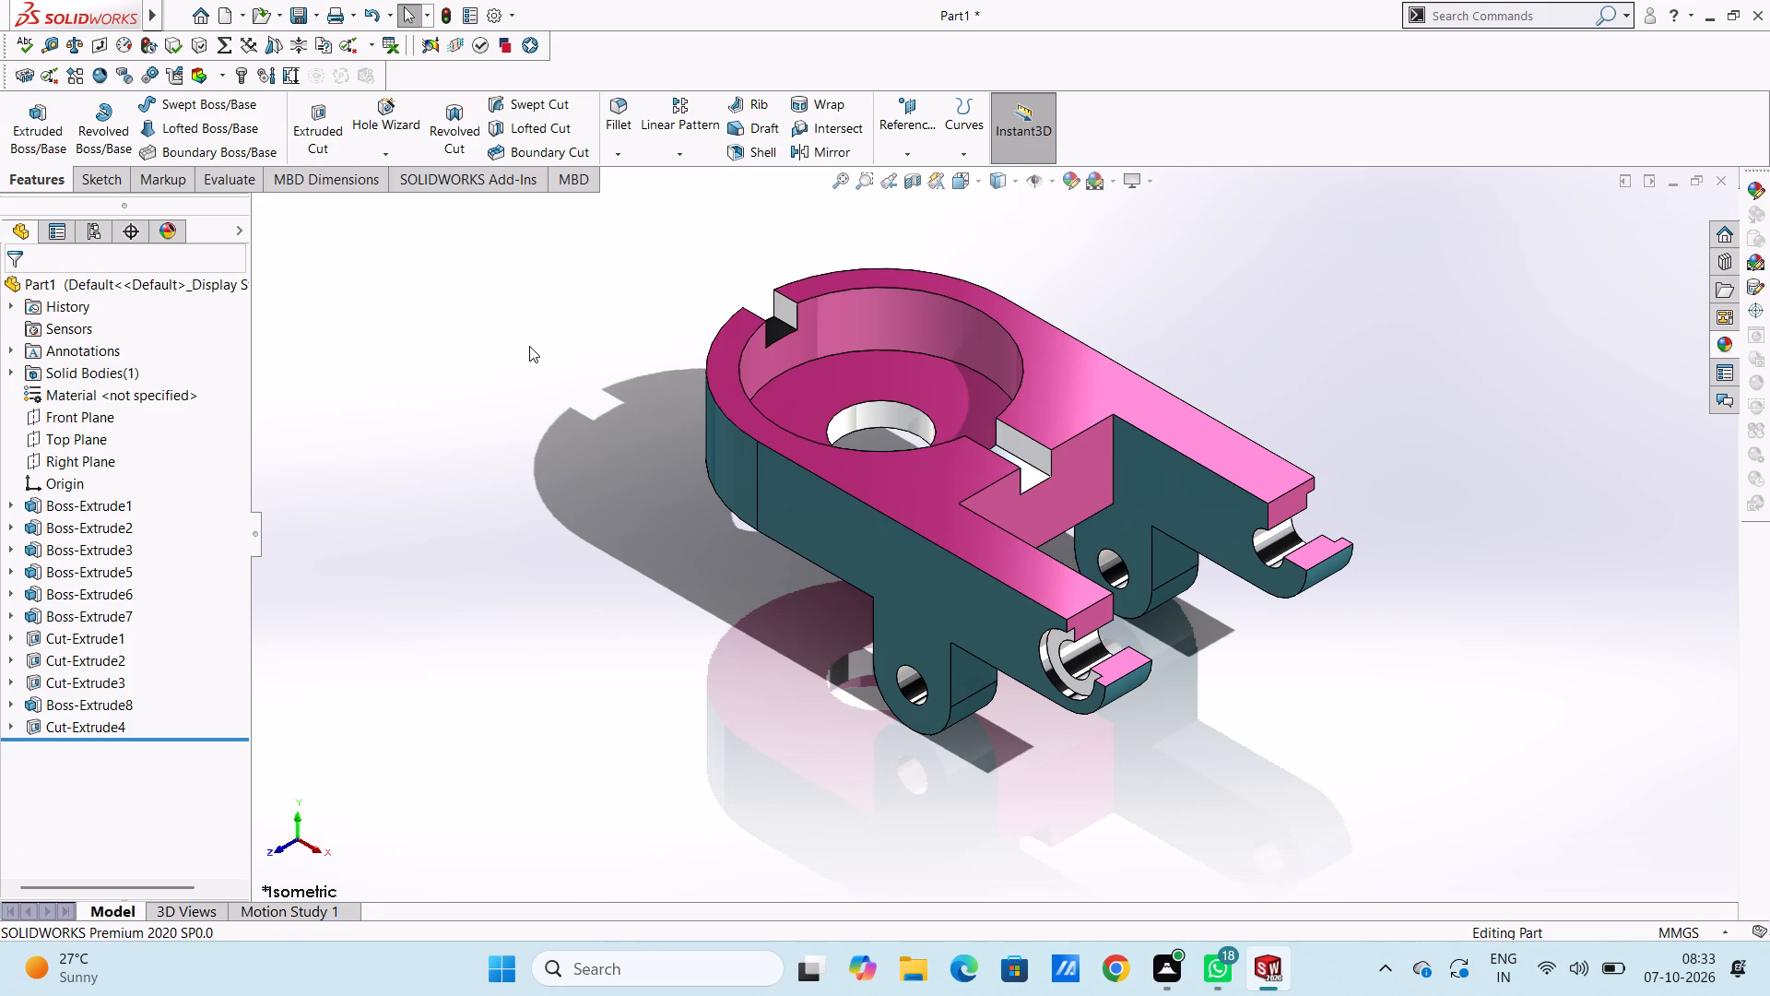
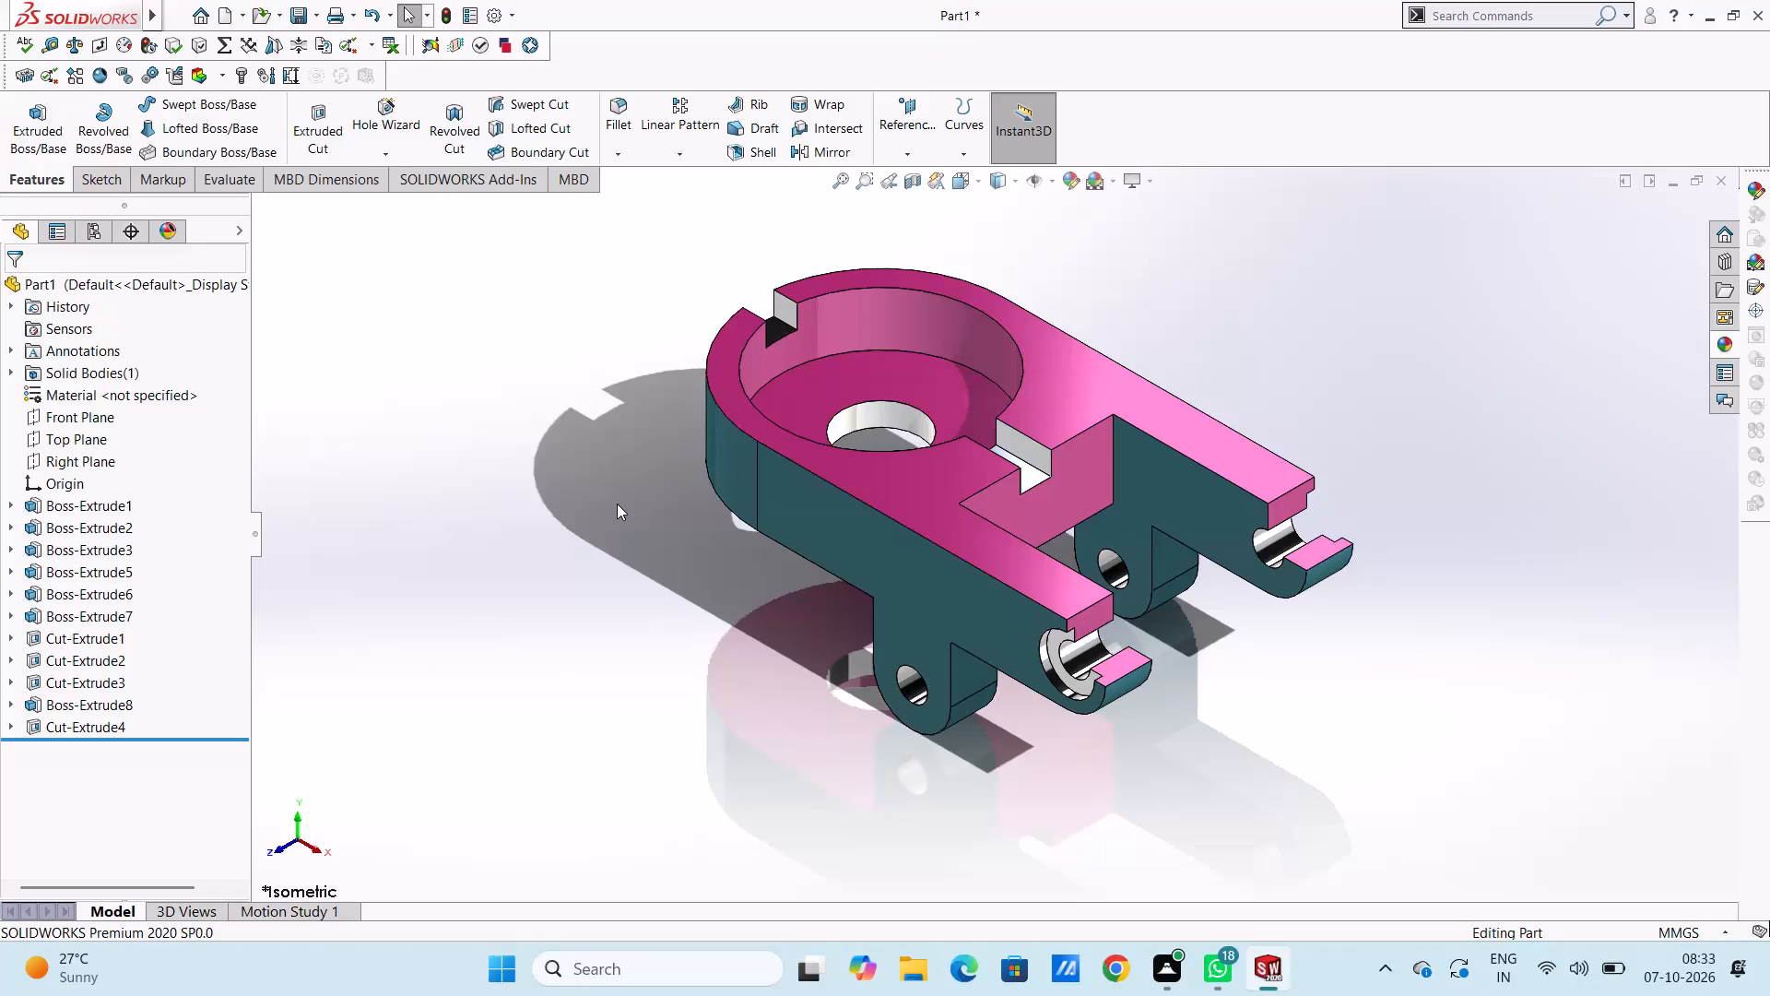
# Save the part in Documents as "Double-Lug Pivot Bracket with Circular Housing and Clevis End".
pyautogui.hotkey('ctrl', 's')
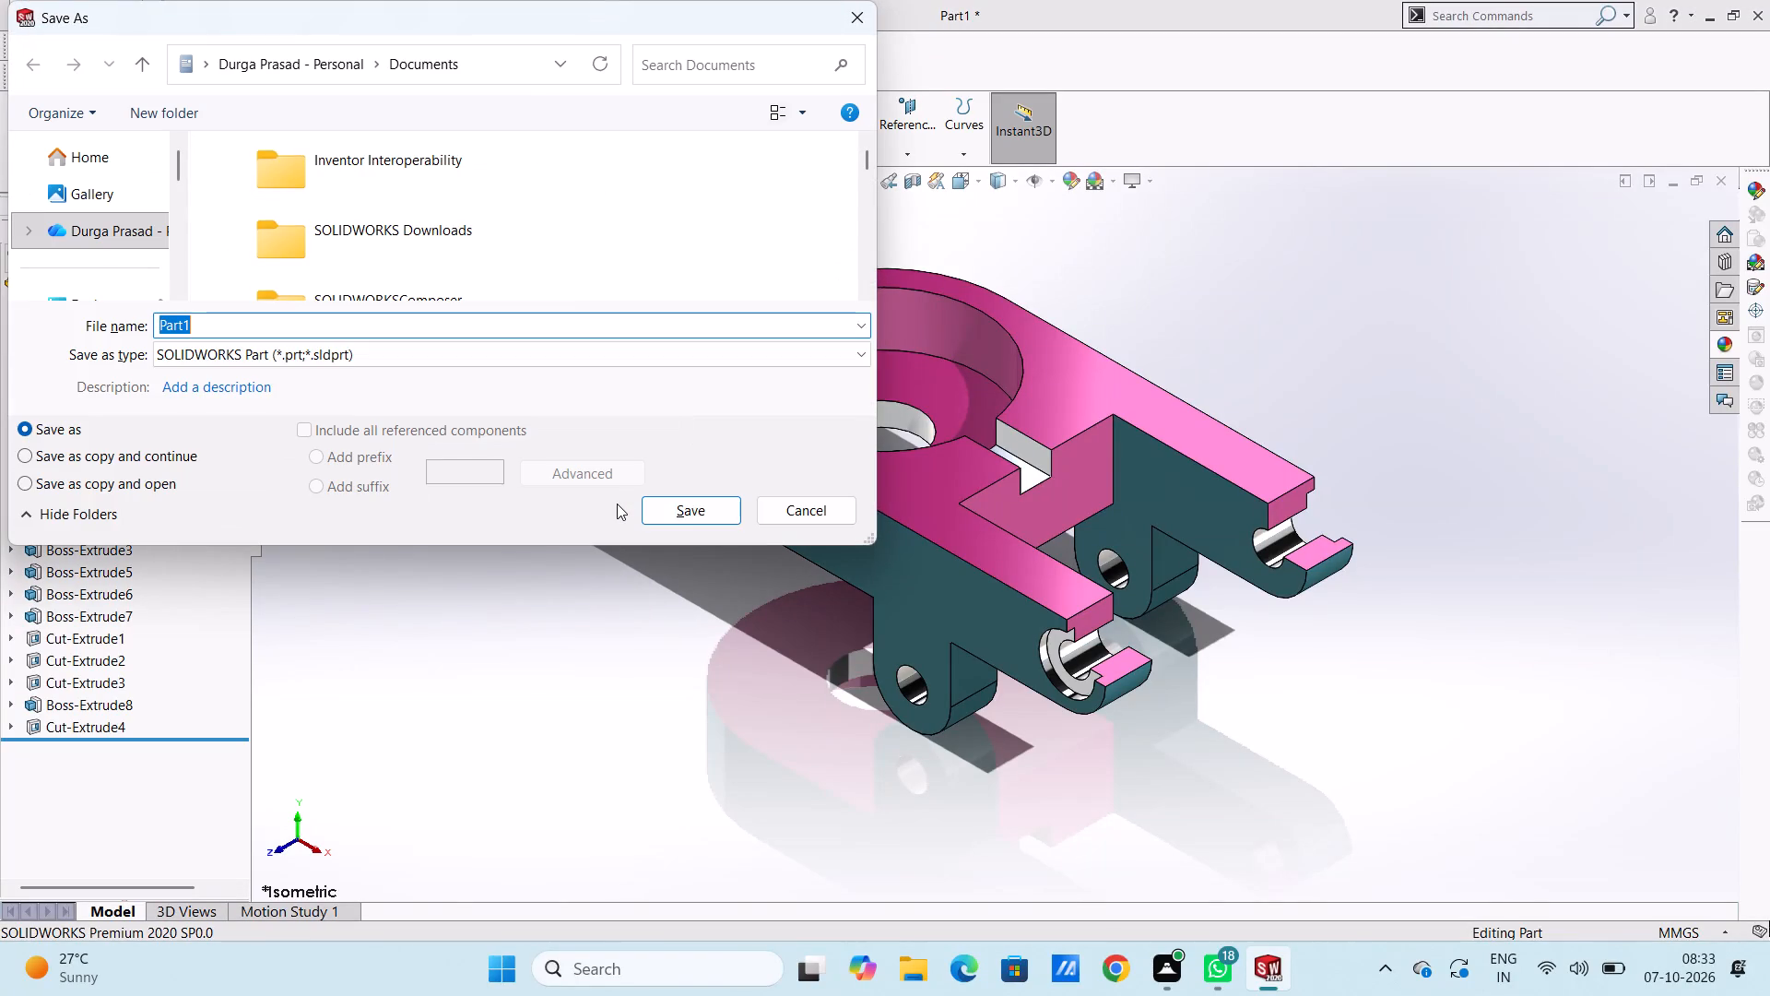
pyautogui.hotkey('ctrl', 'v')
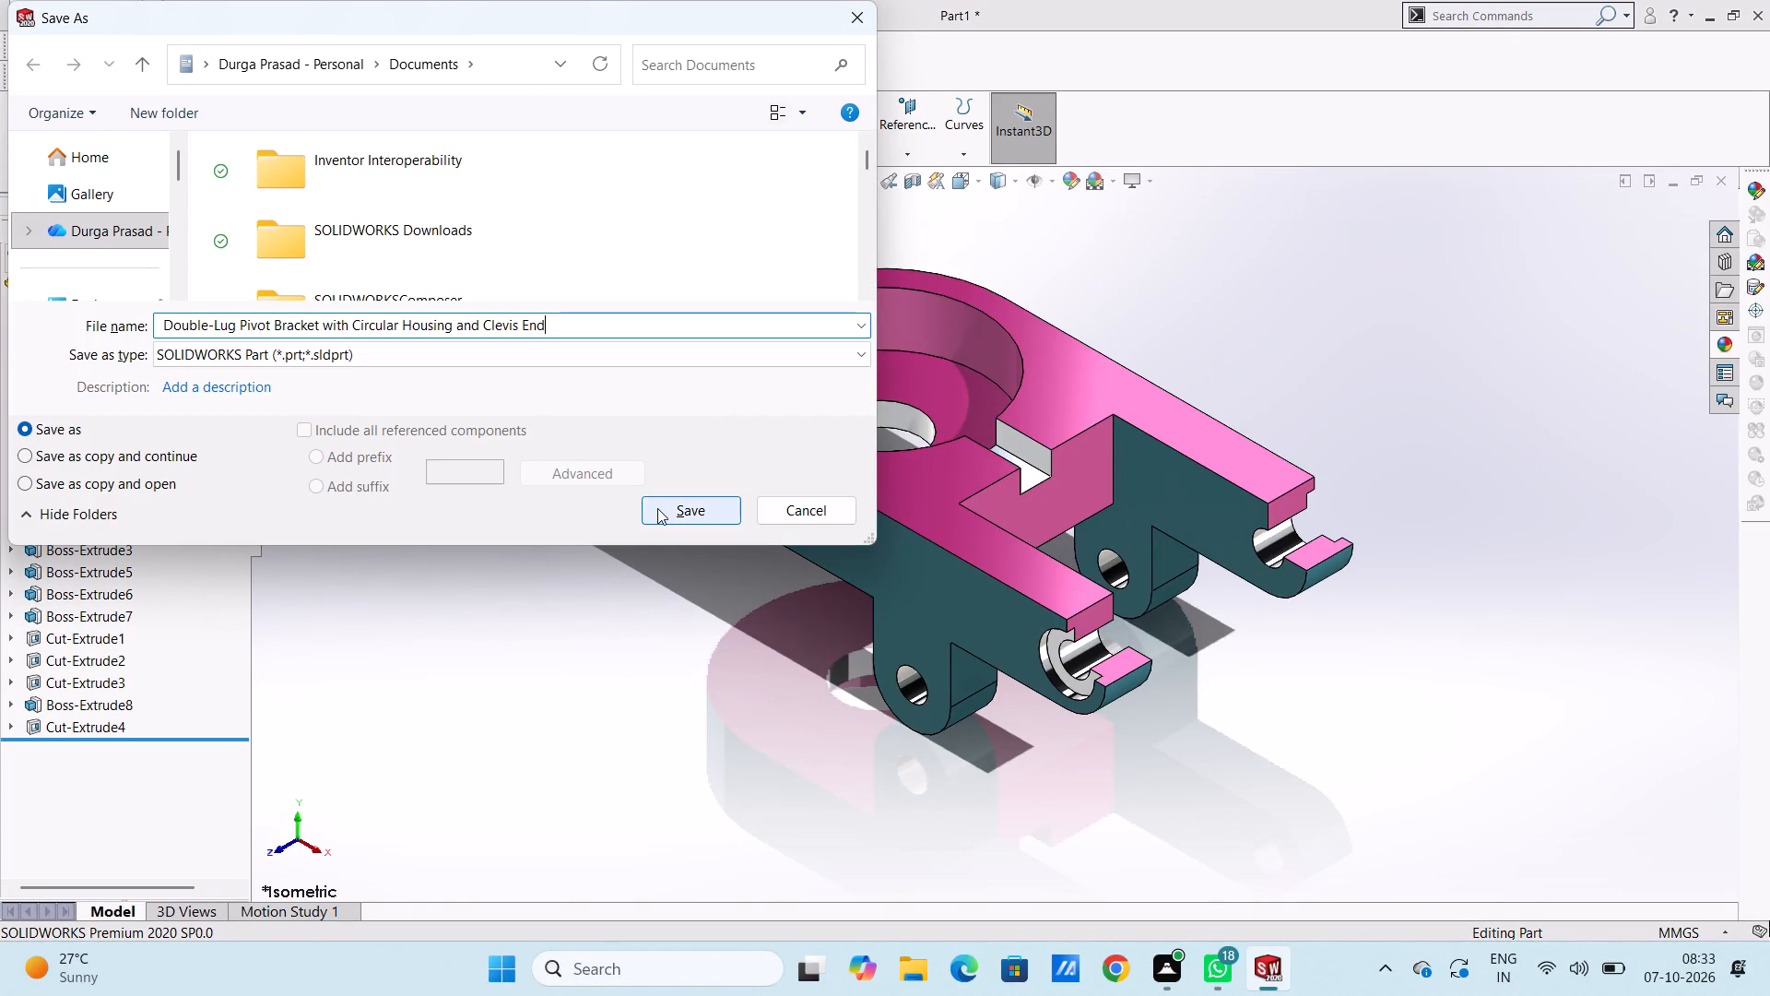
pyautogui.click(657, 508)
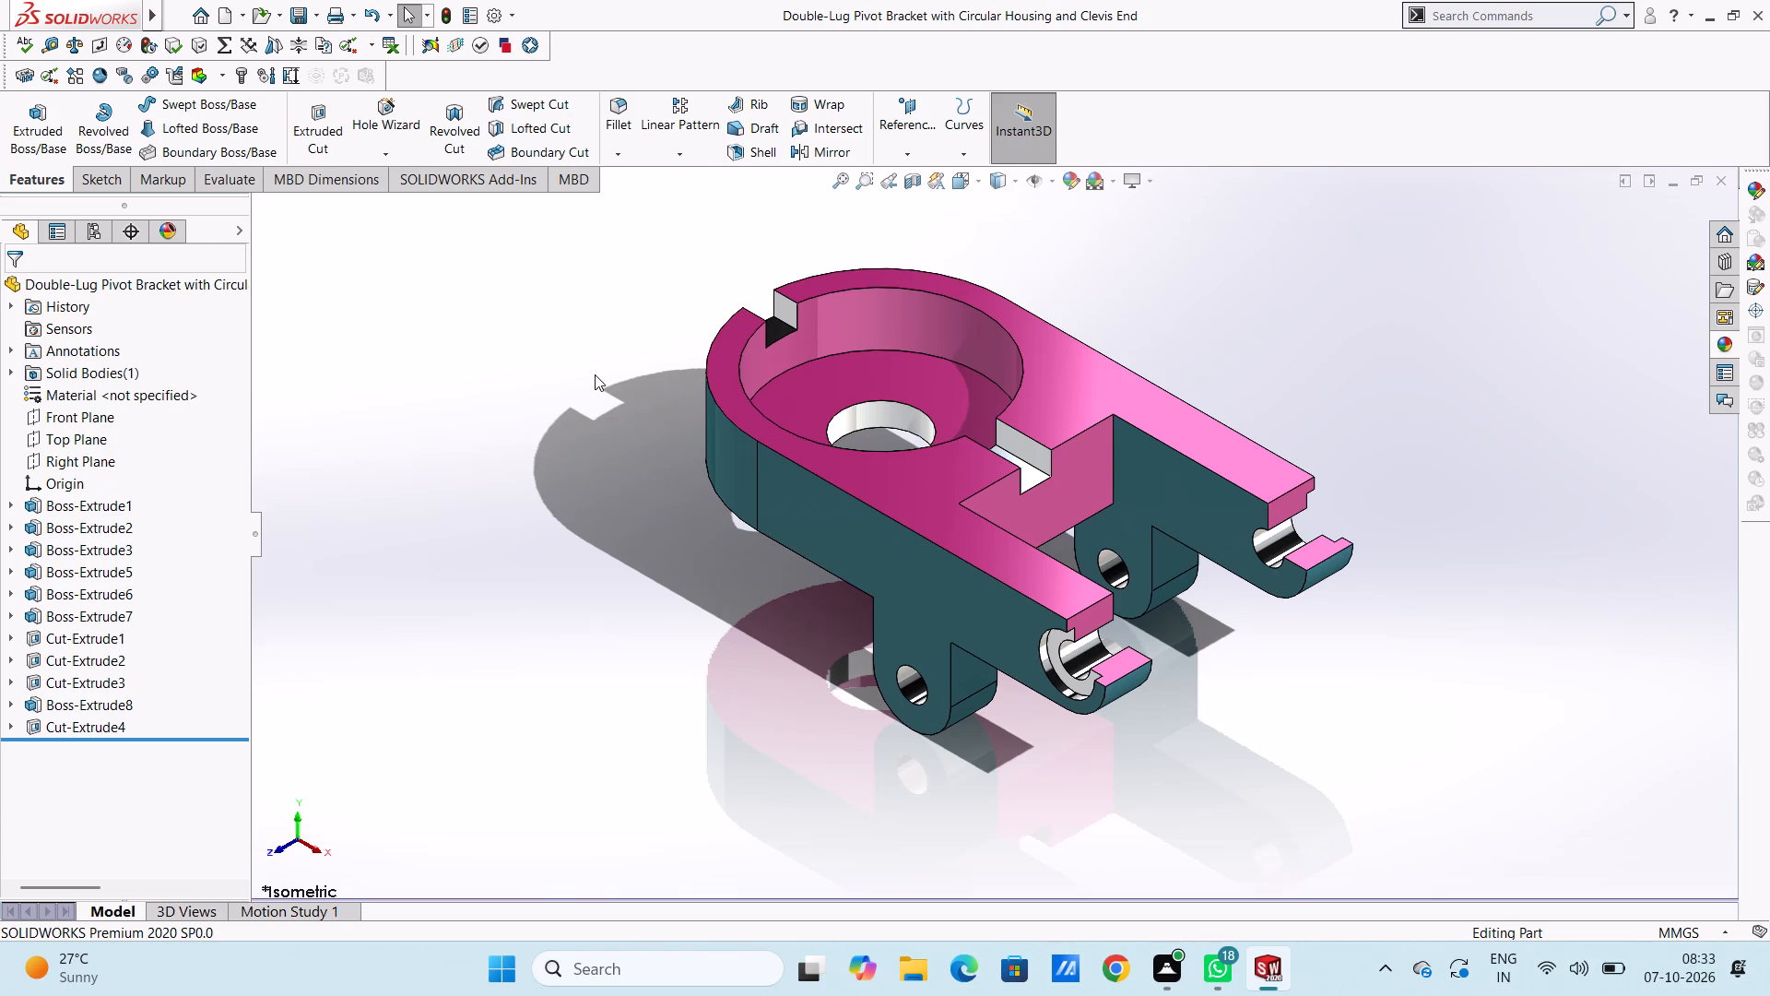
# Save a copy of the bracket in Adobe Portable Document Format (*.pdf) under the same file name in Documents.
pyautogui.click(313, 16)
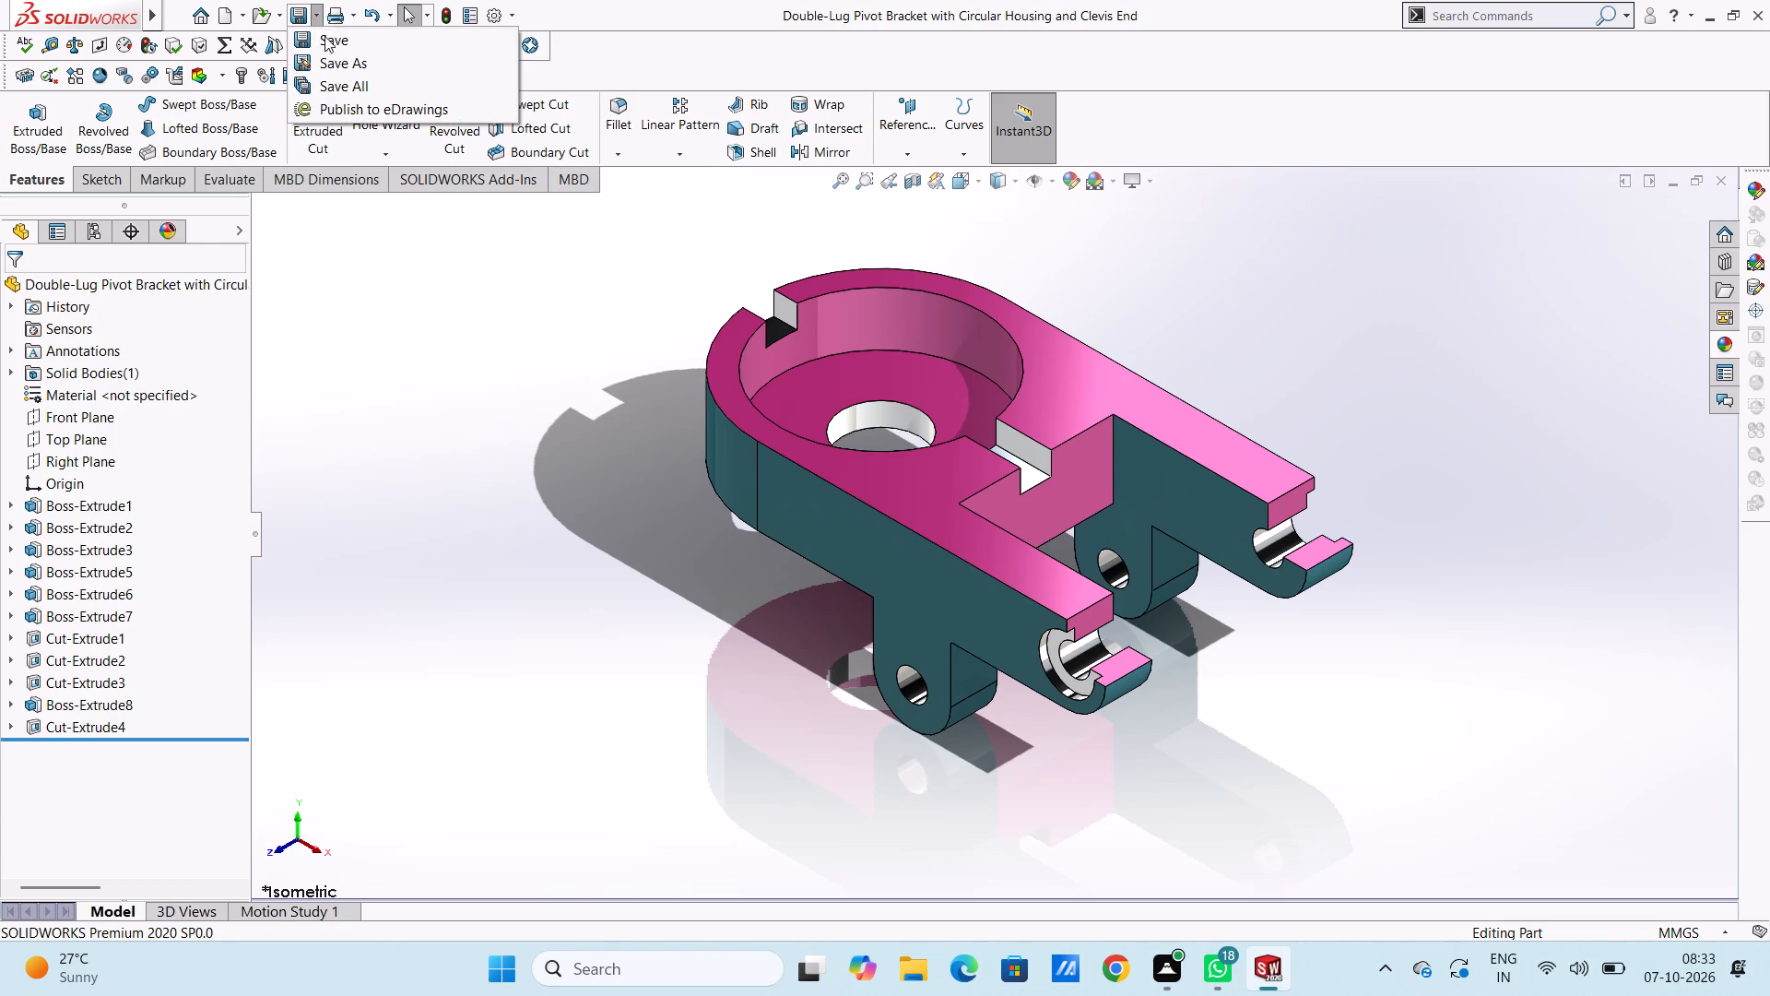
pyautogui.click(342, 64)
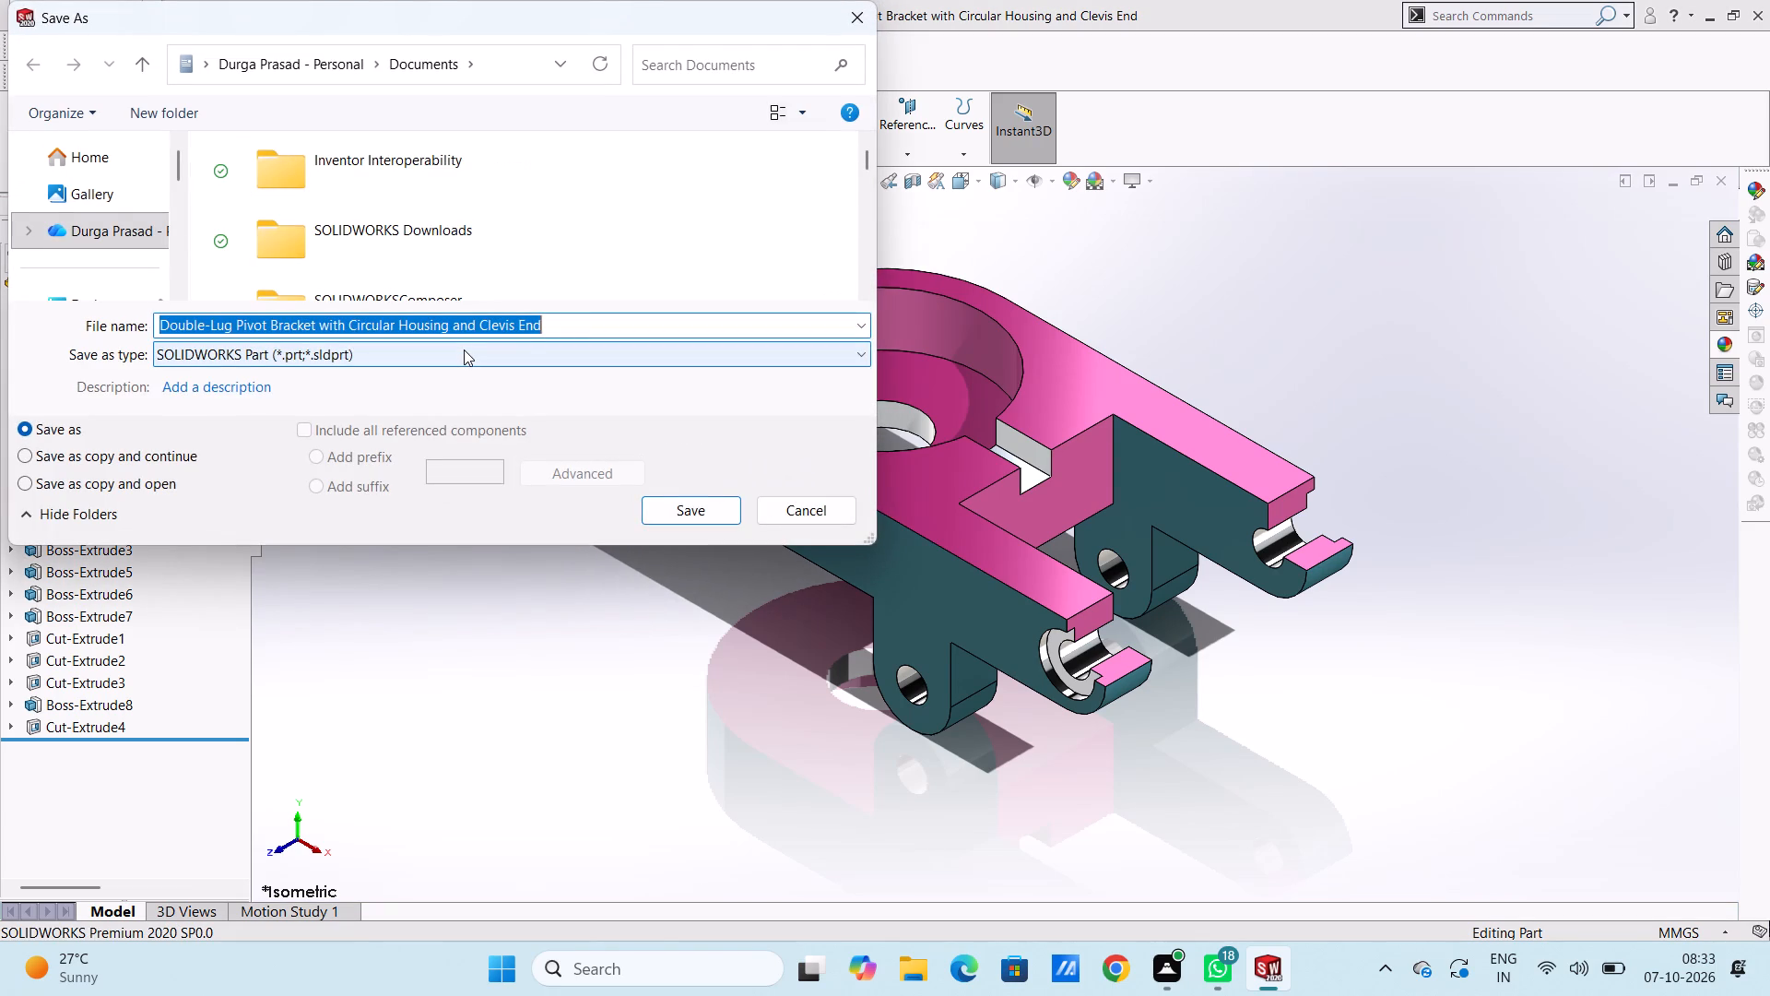
pyautogui.click(464, 350)
pyautogui.click(462, 503)
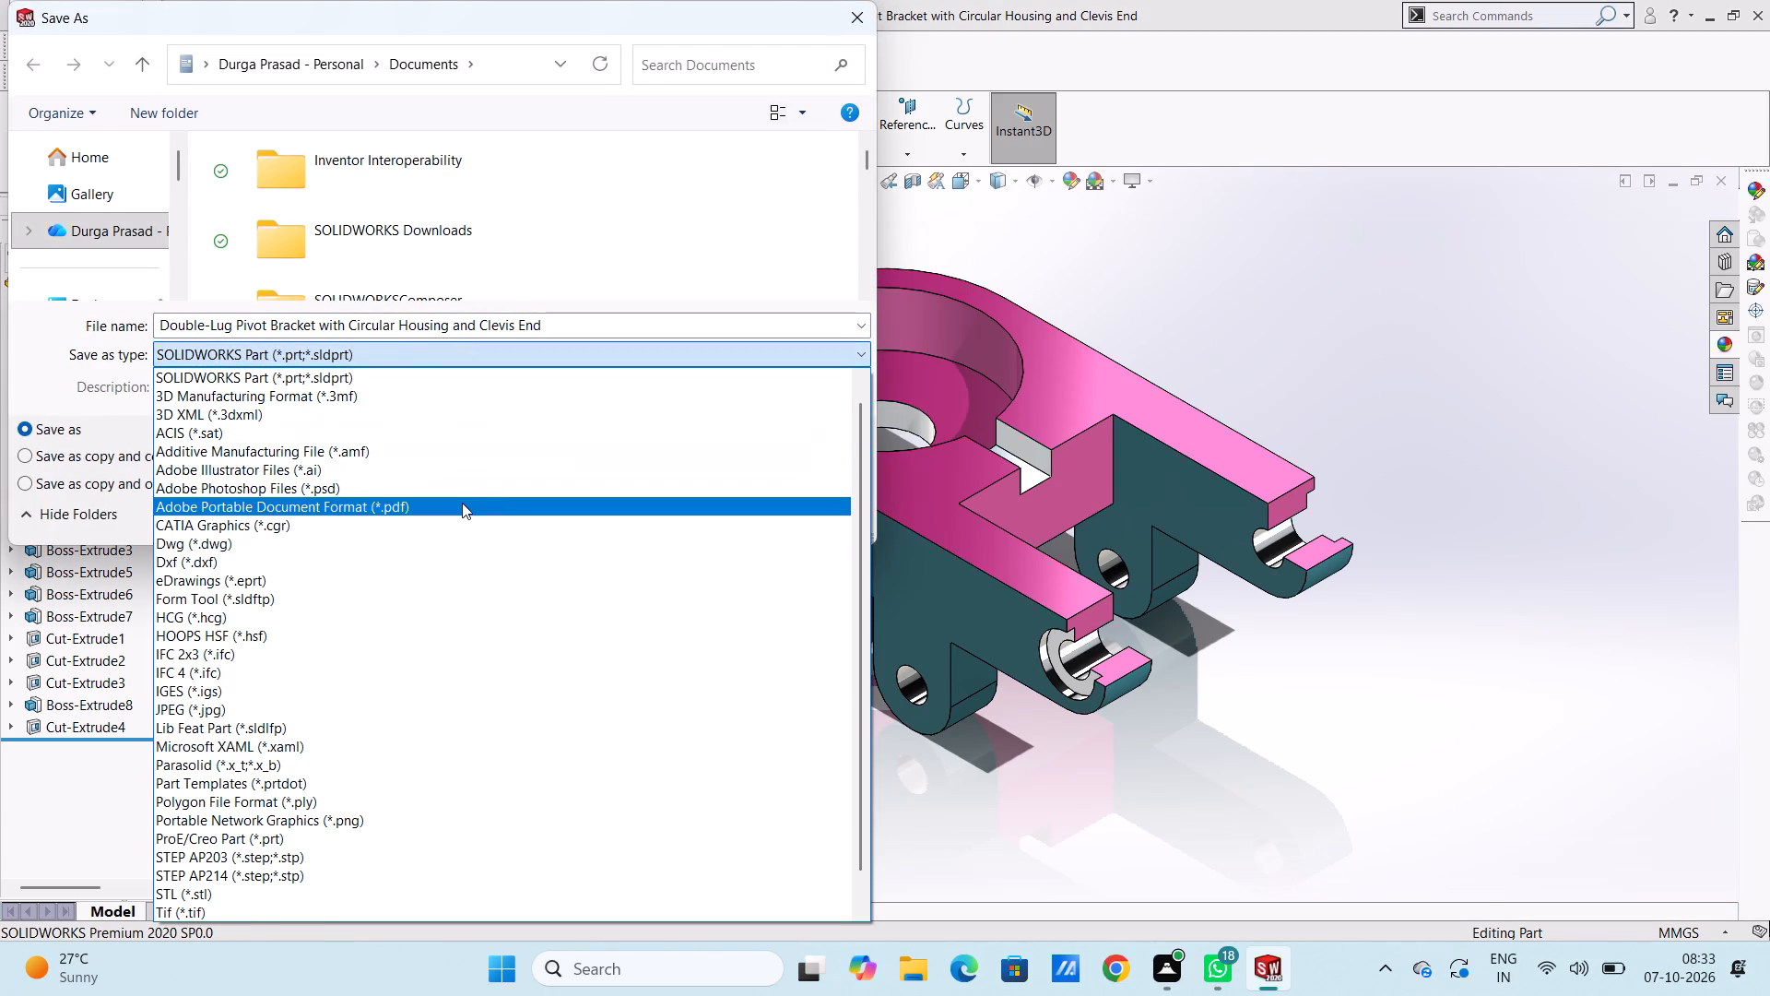
pyautogui.click(668, 552)
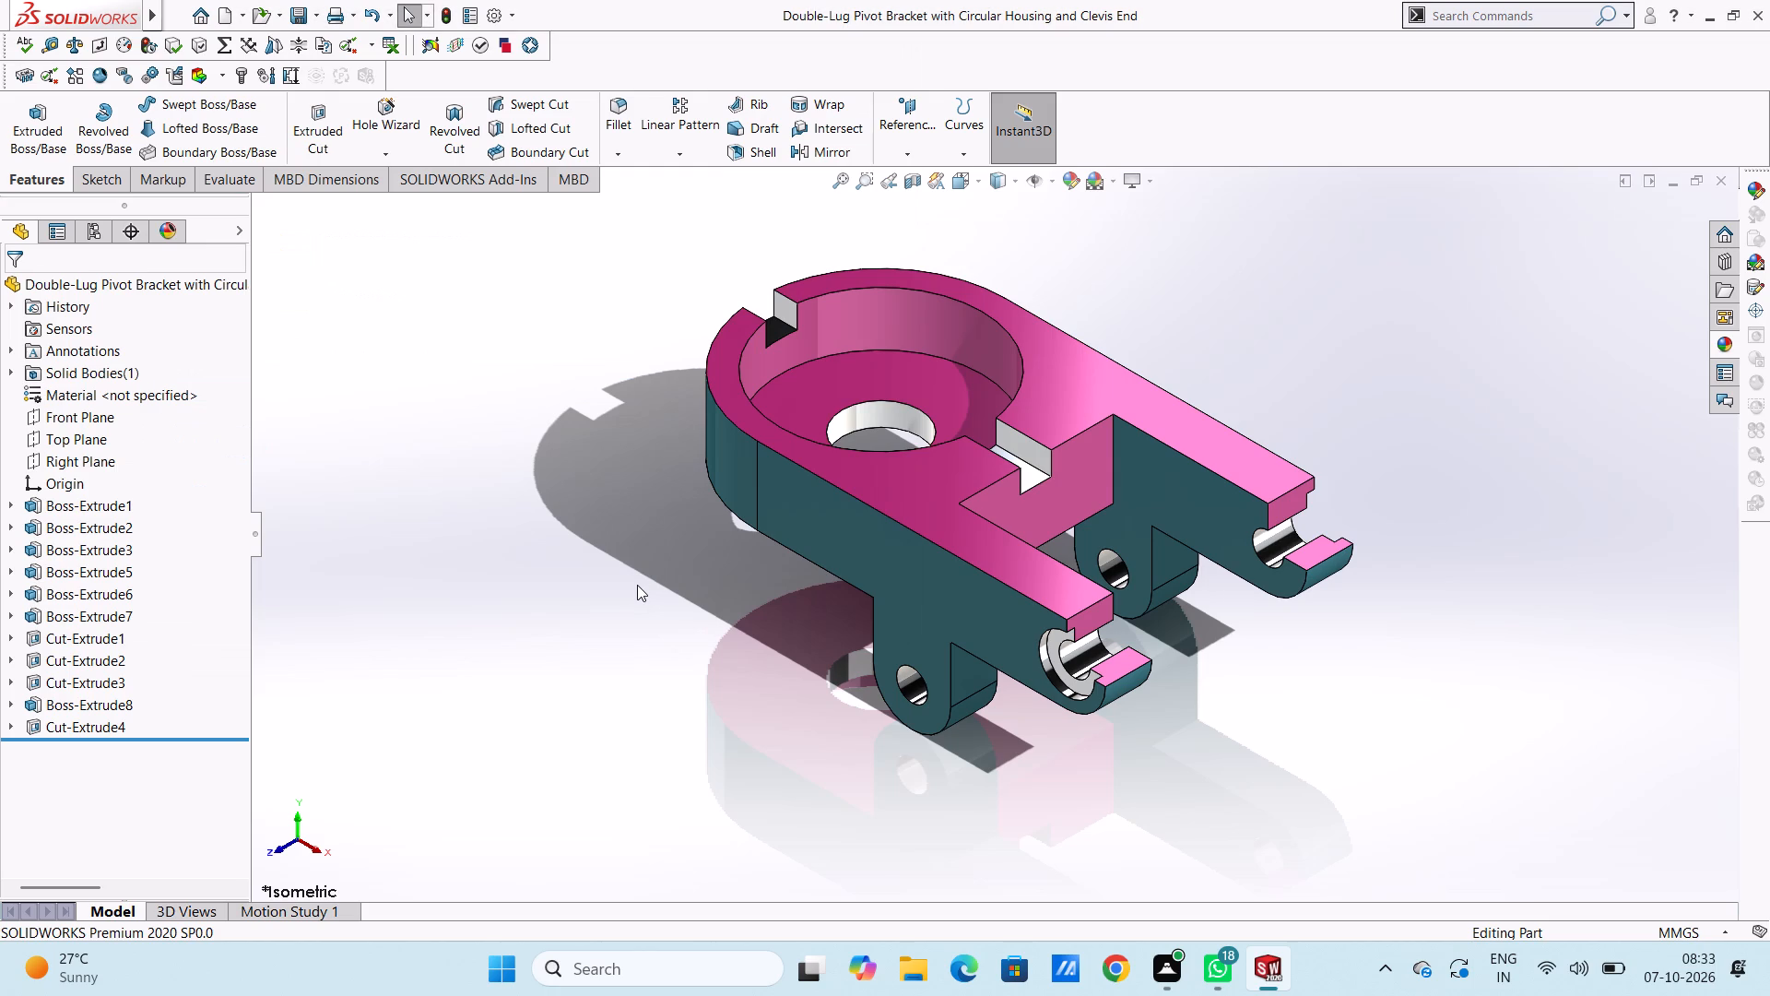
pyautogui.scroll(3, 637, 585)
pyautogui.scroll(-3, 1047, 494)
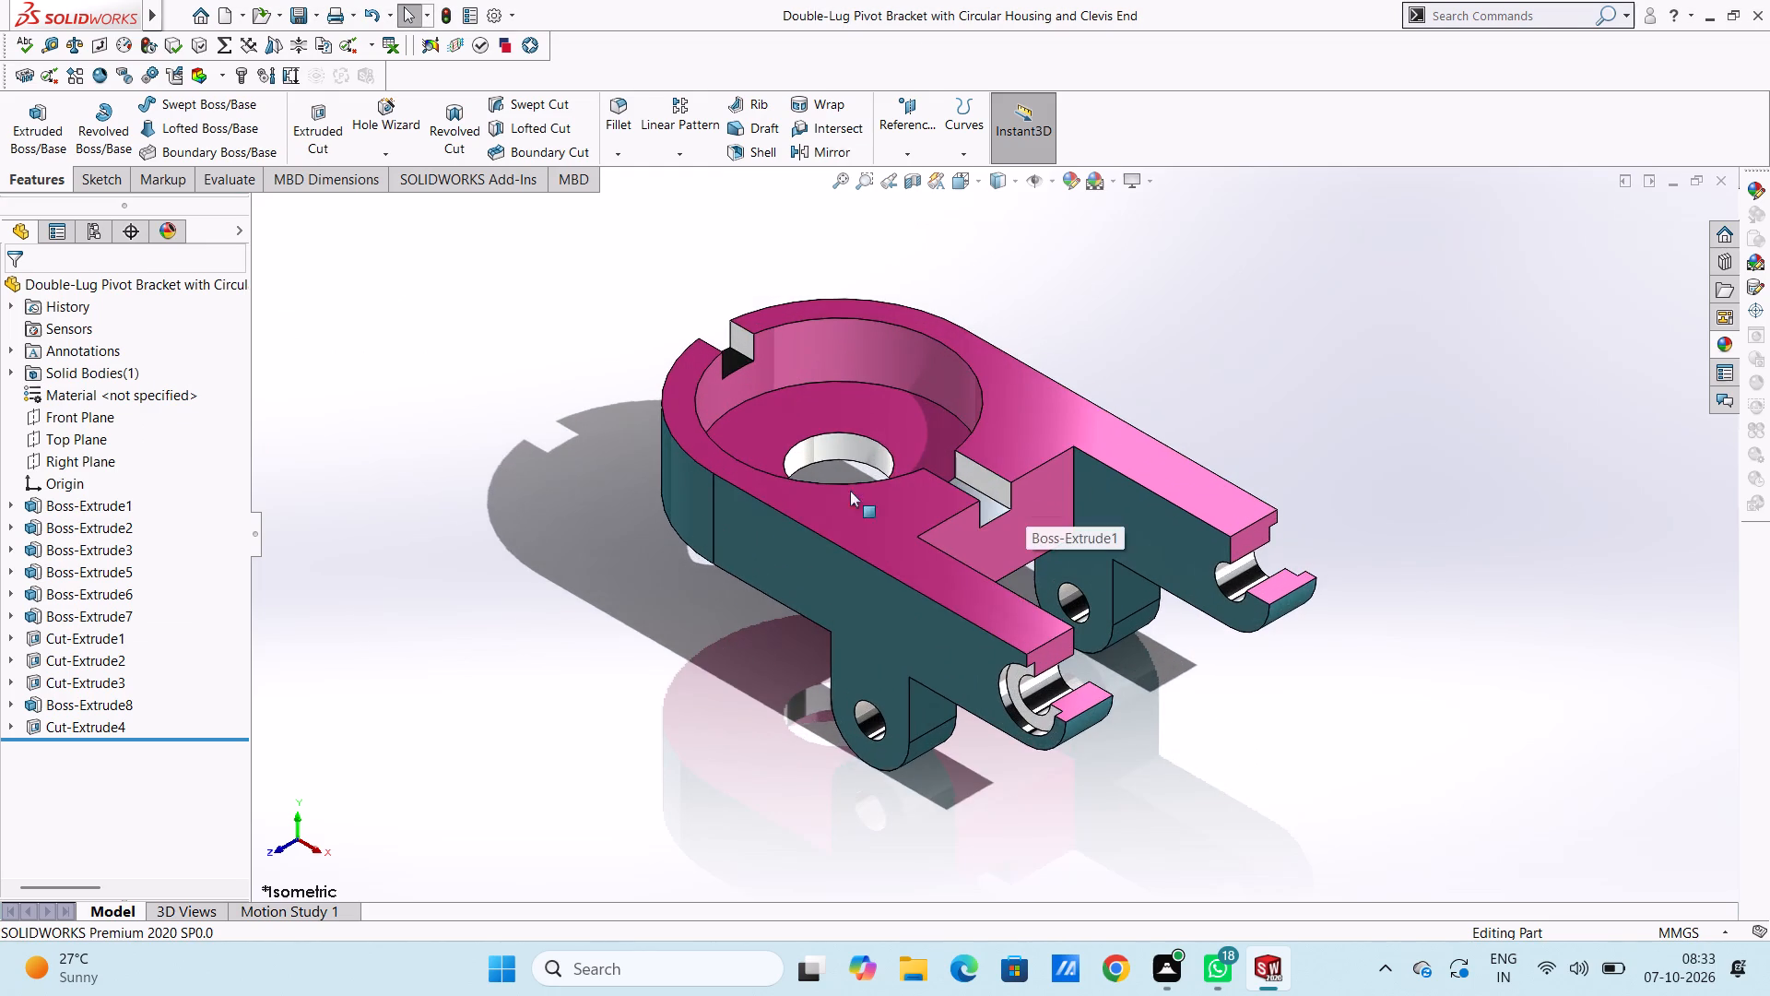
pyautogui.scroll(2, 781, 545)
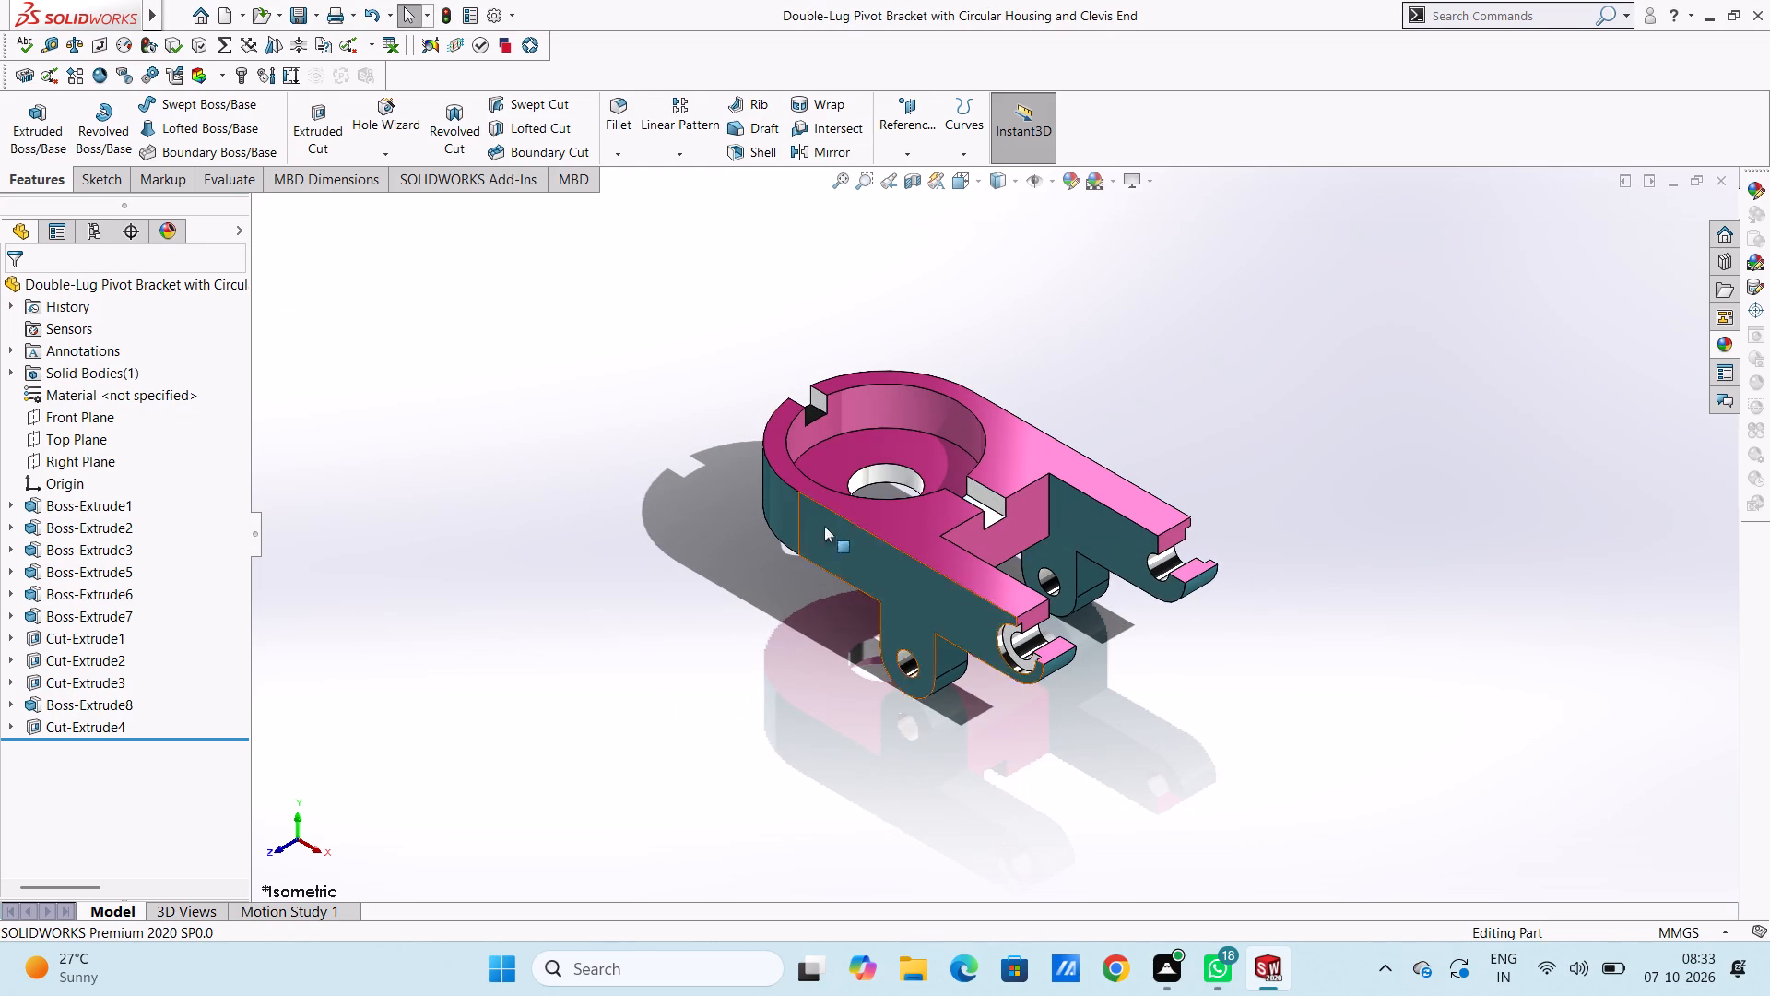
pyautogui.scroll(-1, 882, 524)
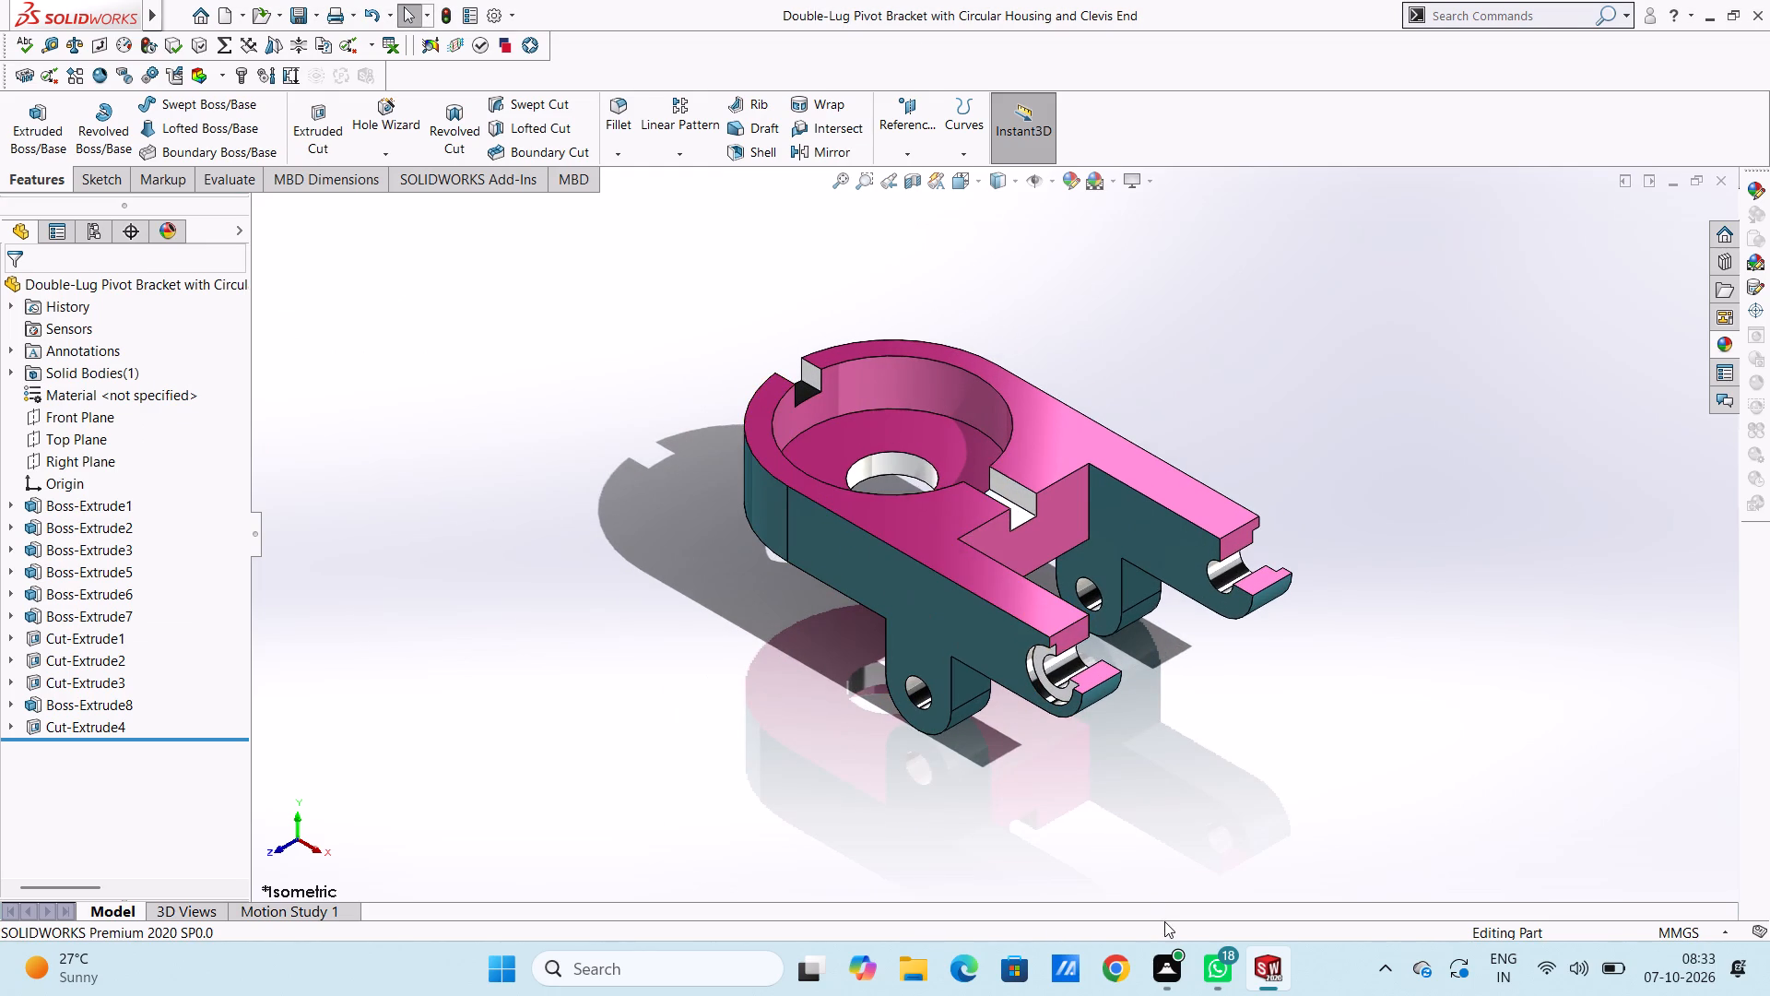